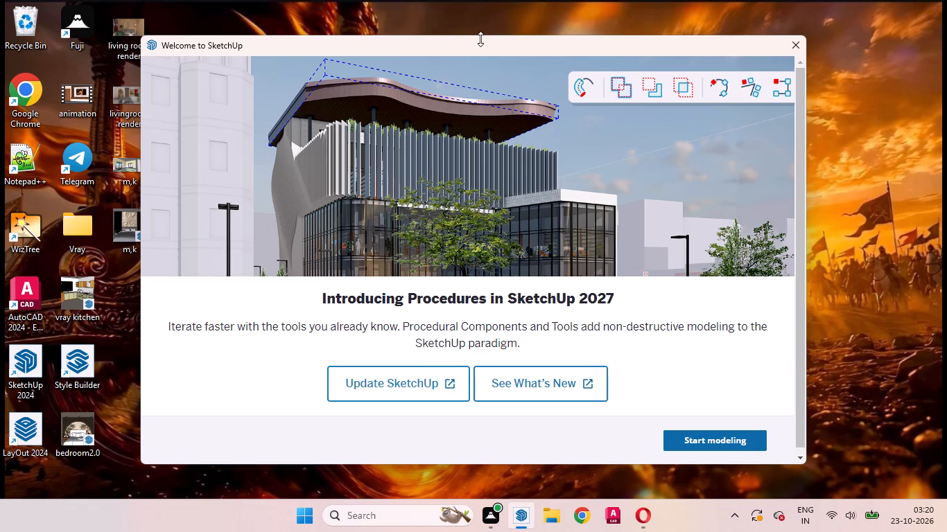
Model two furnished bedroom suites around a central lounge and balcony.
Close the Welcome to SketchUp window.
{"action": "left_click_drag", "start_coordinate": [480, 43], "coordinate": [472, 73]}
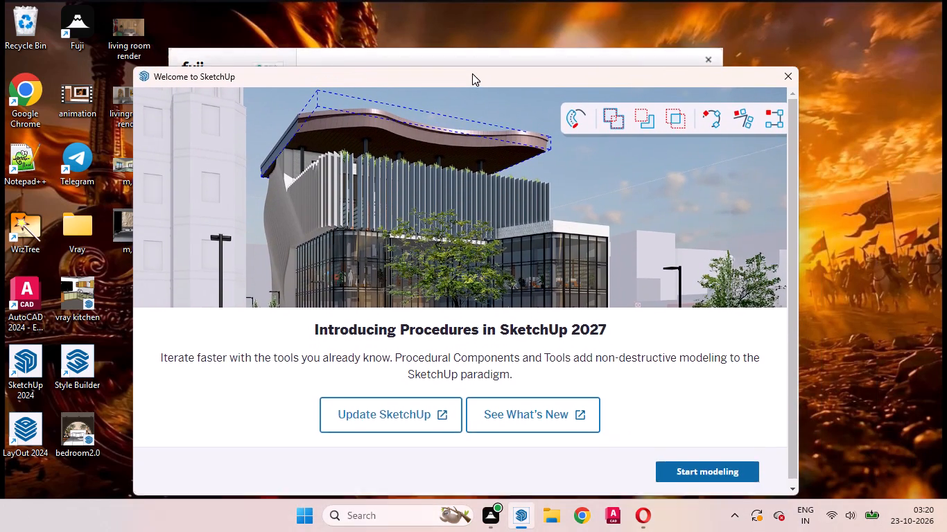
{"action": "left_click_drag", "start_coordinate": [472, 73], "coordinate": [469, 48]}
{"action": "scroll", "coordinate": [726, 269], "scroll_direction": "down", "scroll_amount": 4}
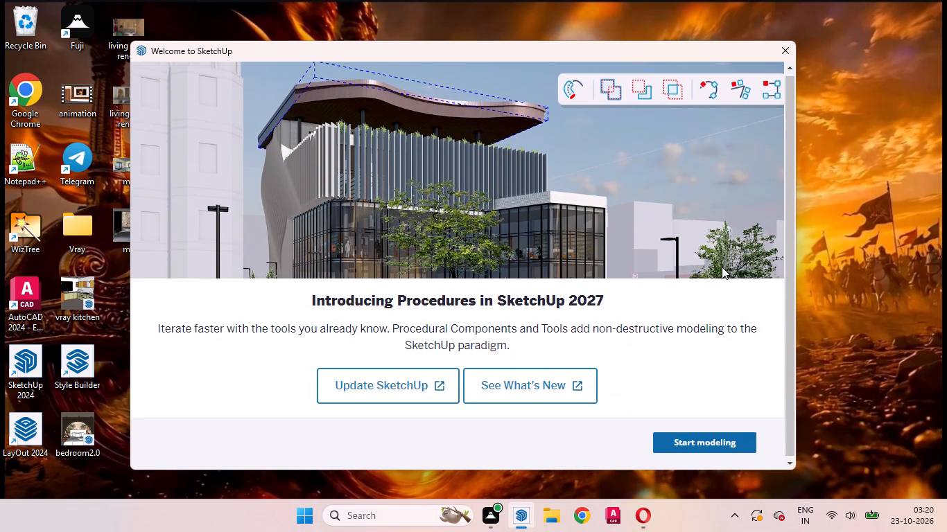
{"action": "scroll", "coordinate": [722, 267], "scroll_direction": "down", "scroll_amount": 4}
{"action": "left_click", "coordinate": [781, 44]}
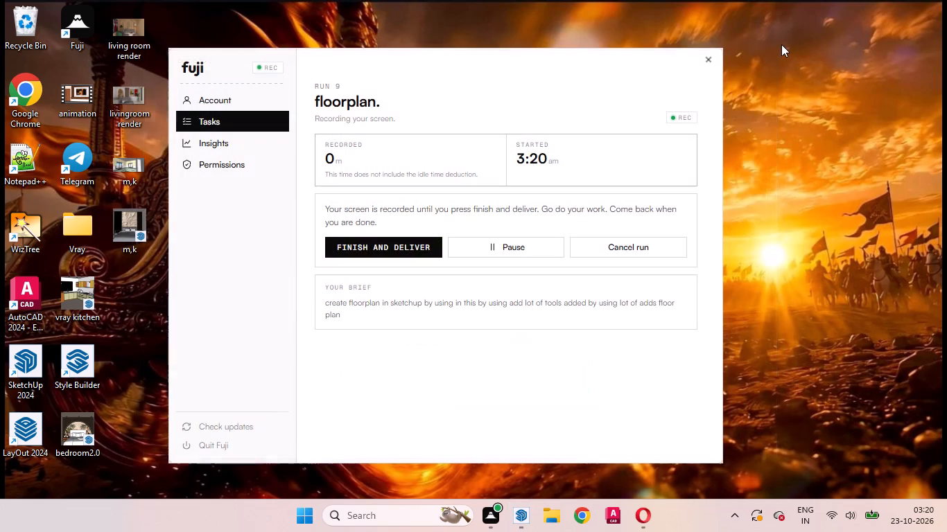
Launch SketchUp again from the desktop.
{"action": "left_click", "coordinate": [525, 511]}
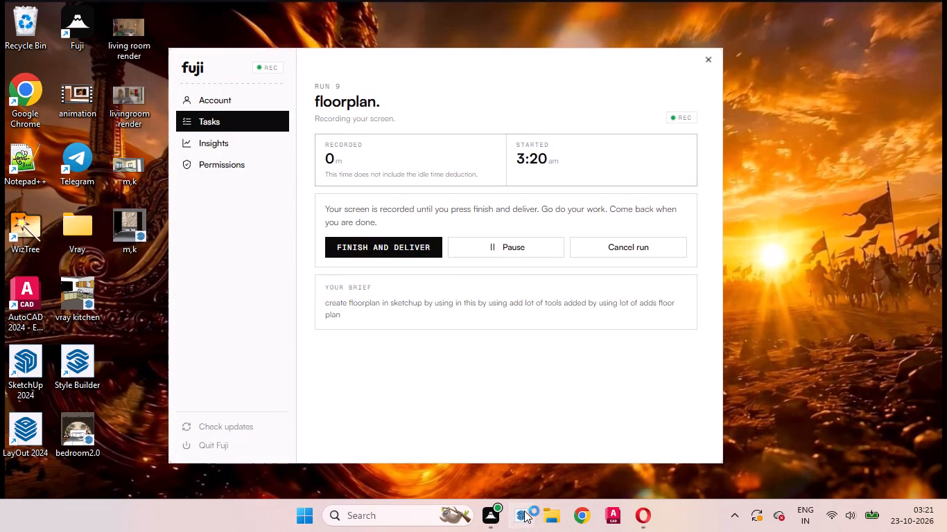
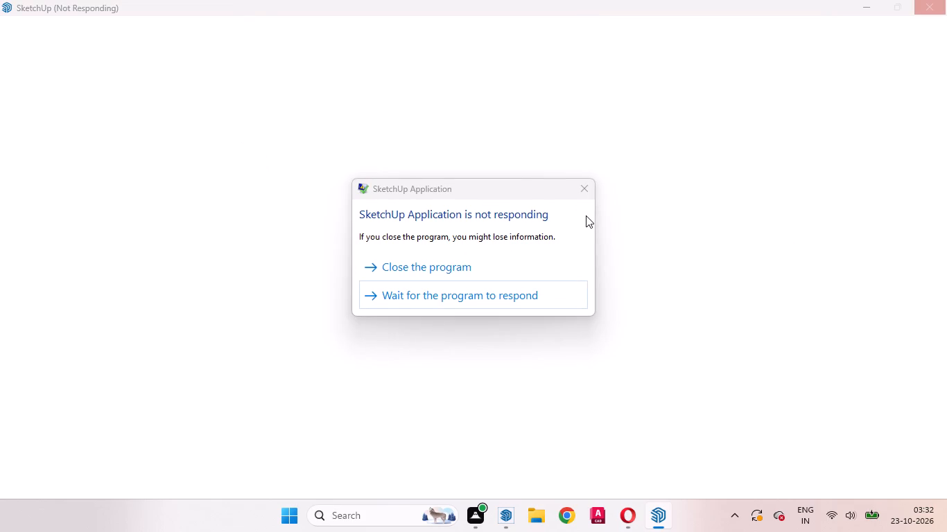
Close the unresponsive SketchUp program and cancel the problem report to Microsoft.
{"action": "left_click", "coordinate": [470, 274]}
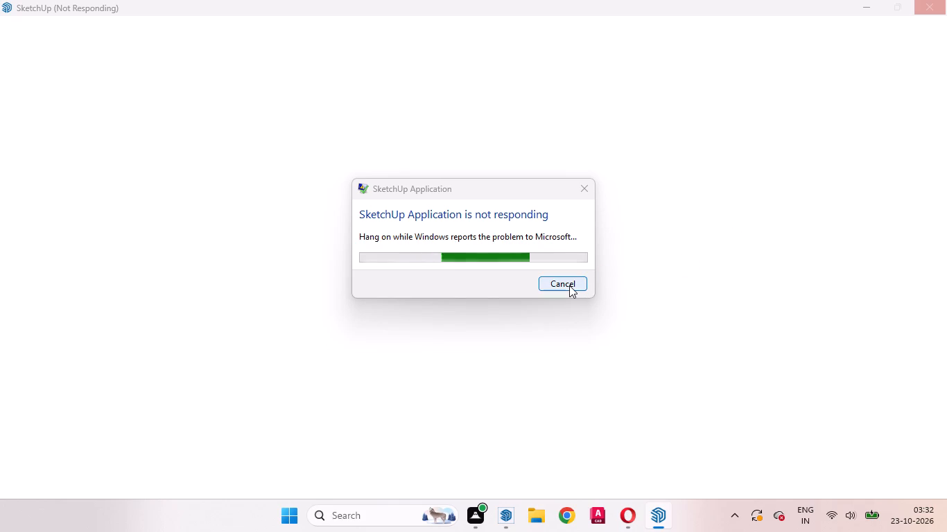
{"action": "left_click", "coordinate": [568, 285]}
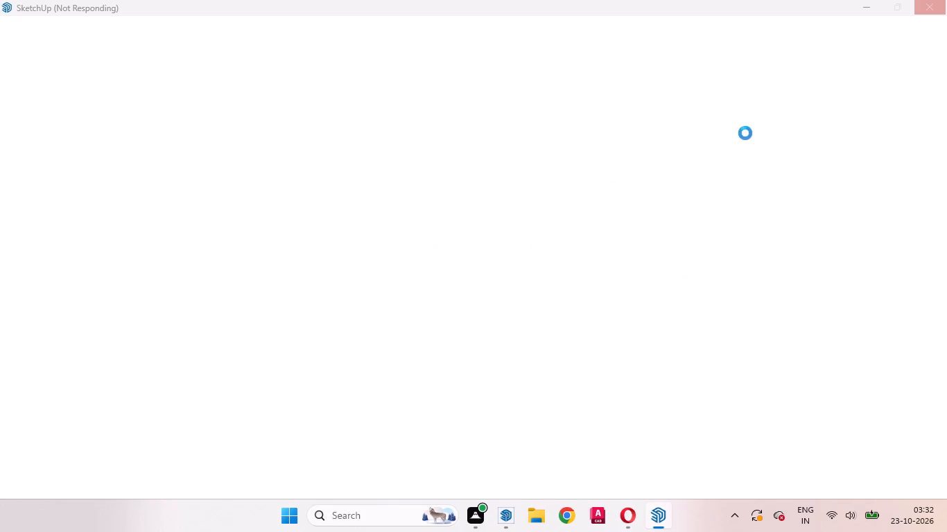
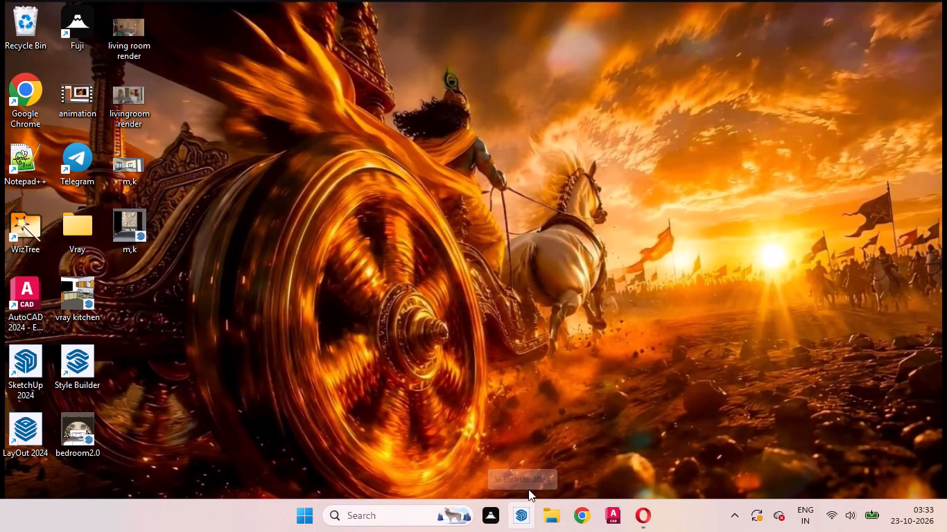
Launch SketchUp from the desktop, dismiss the welcome introduction and start a new model with the Simple (Inches) template.
{"action": "left_click", "coordinate": [594, 257]}
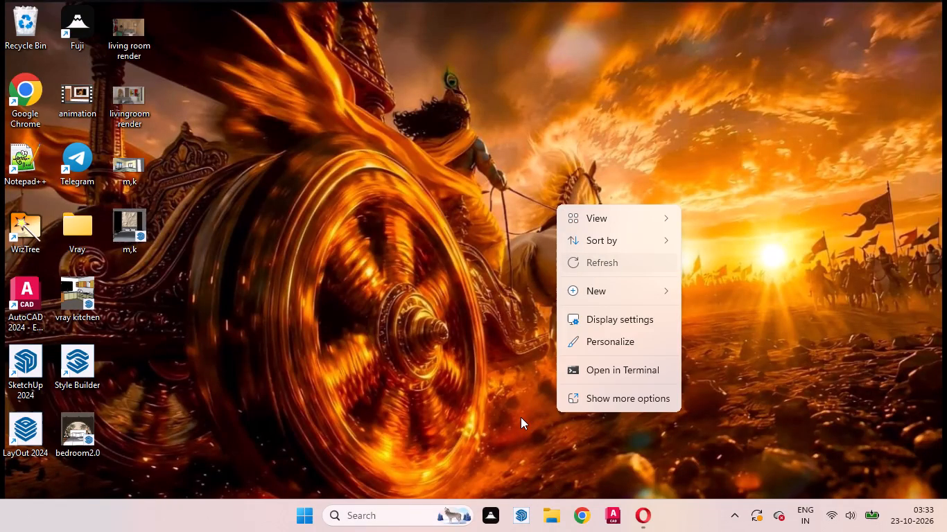
{"action": "double_click", "coordinate": [519, 513]}
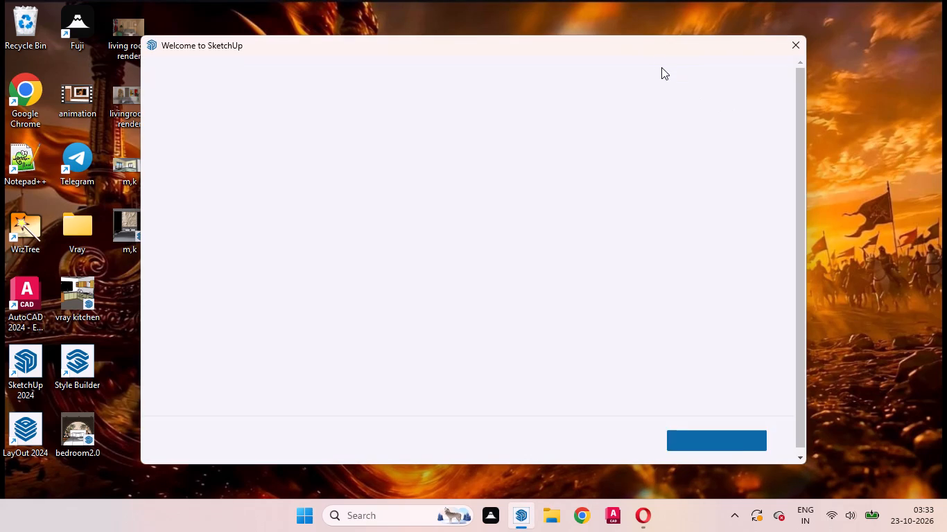
{"action": "left_click", "coordinate": [704, 440]}
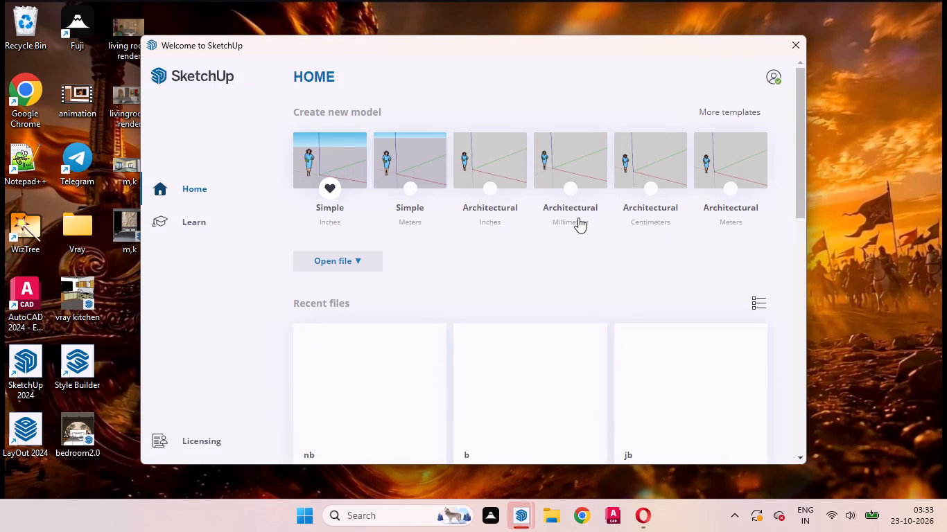
{"action": "left_click", "coordinate": [332, 161]}
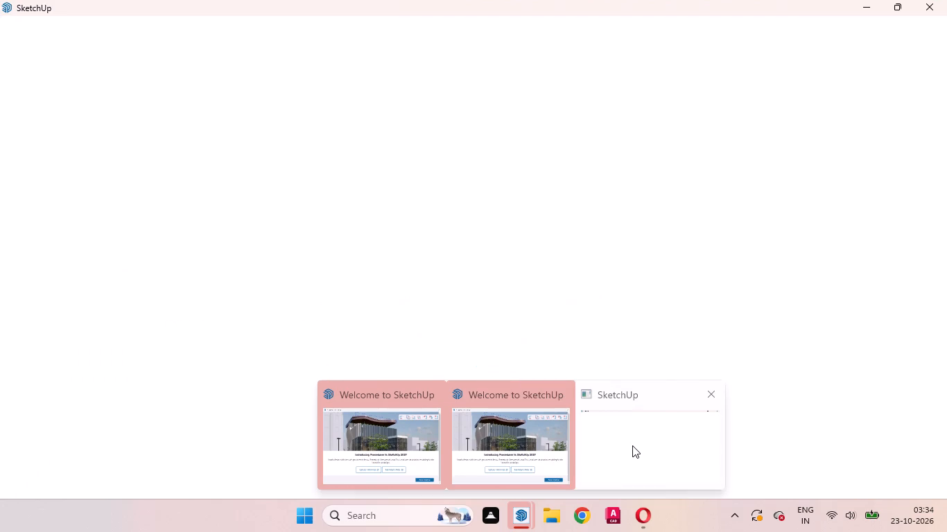
Close one of the duplicate Welcome to SketchUp windows and switch to the main SketchUp window.
{"action": "left_click", "coordinate": [431, 398]}
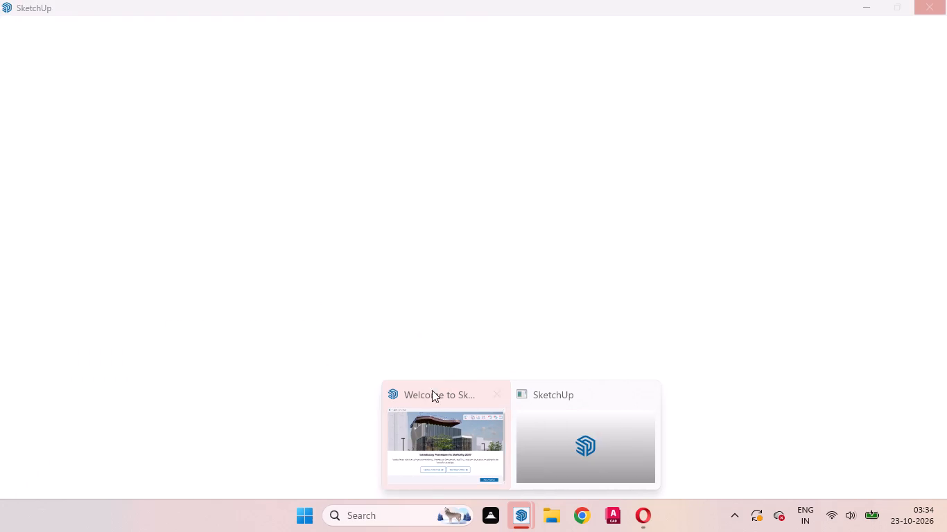
{"action": "left_click", "coordinate": [544, 436]}
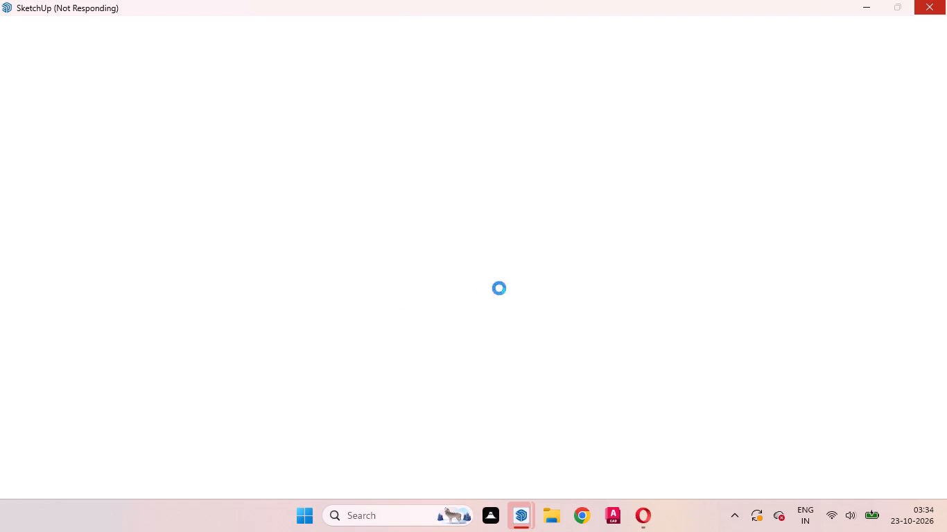
{"action": "left_click", "coordinate": [488, 510]}
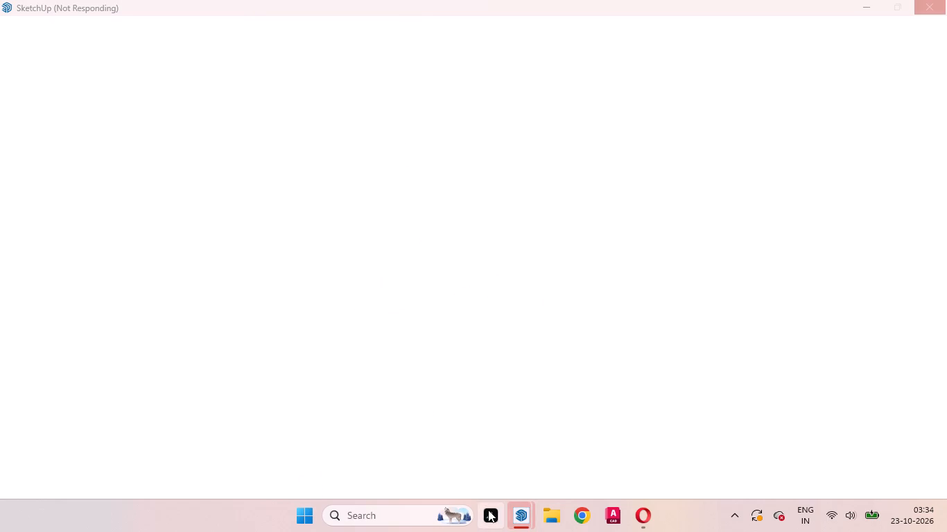
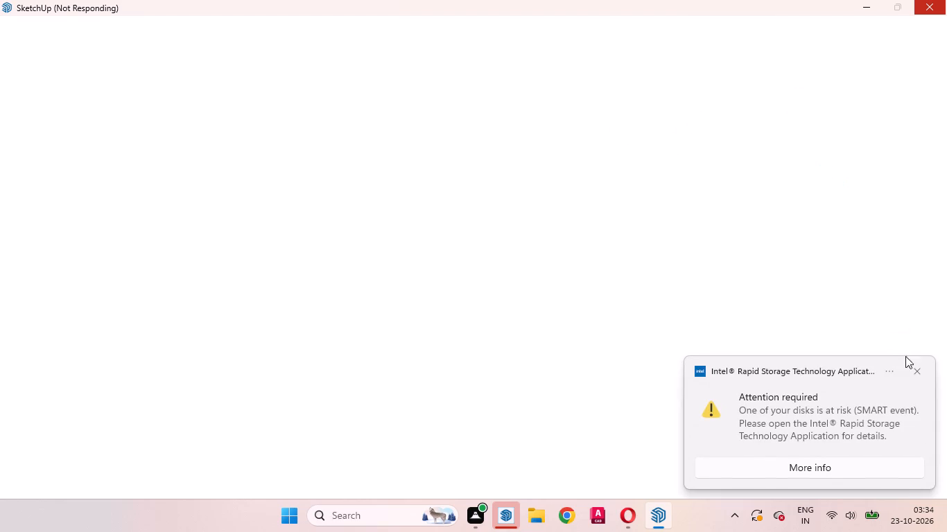
Dismiss the Intel Rapid Storage Technology disk warning notification.
{"action": "left_click", "coordinate": [914, 372]}
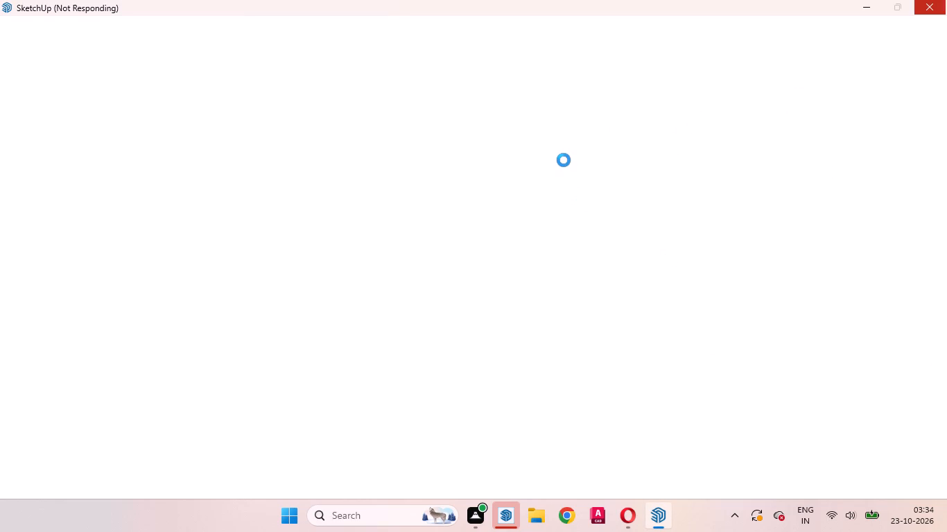
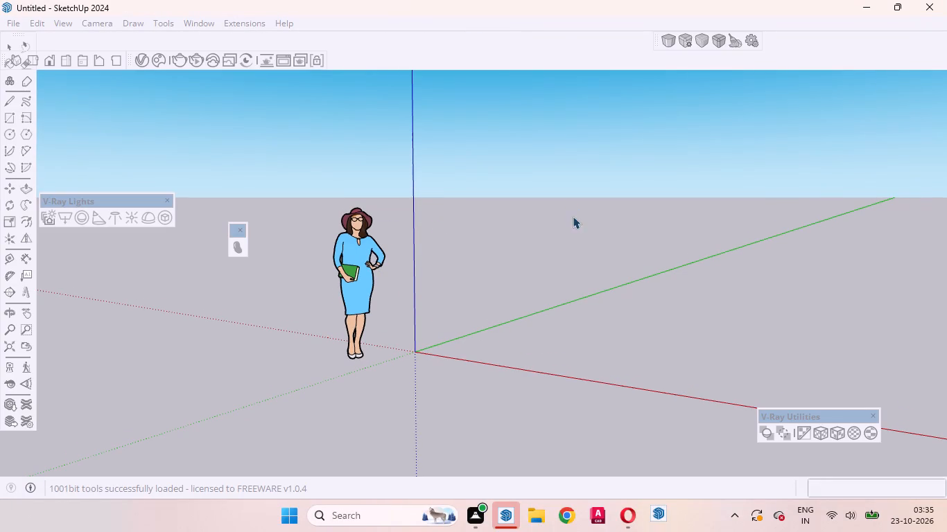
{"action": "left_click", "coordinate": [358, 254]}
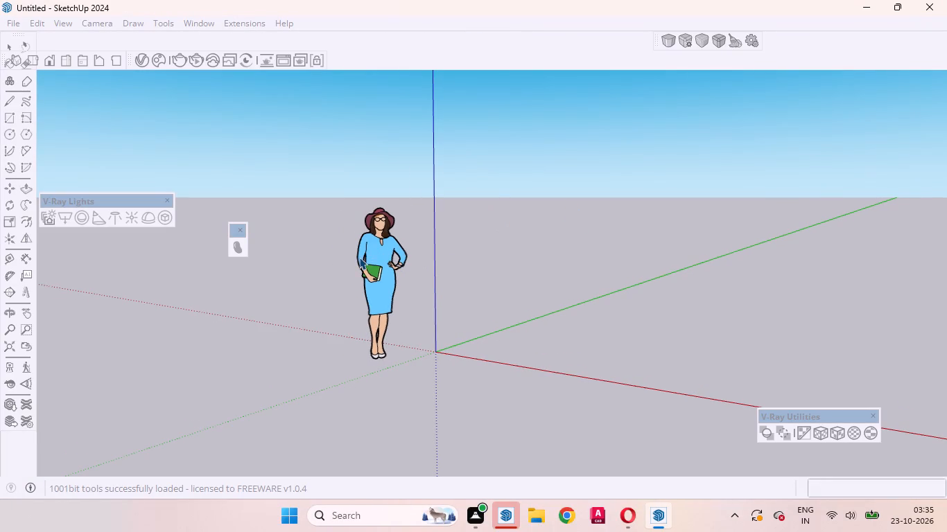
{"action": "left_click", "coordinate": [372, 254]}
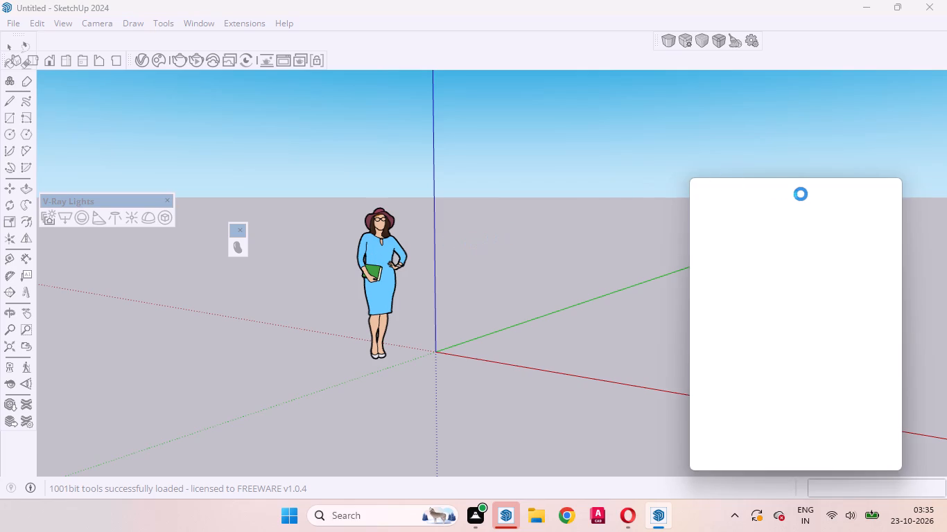
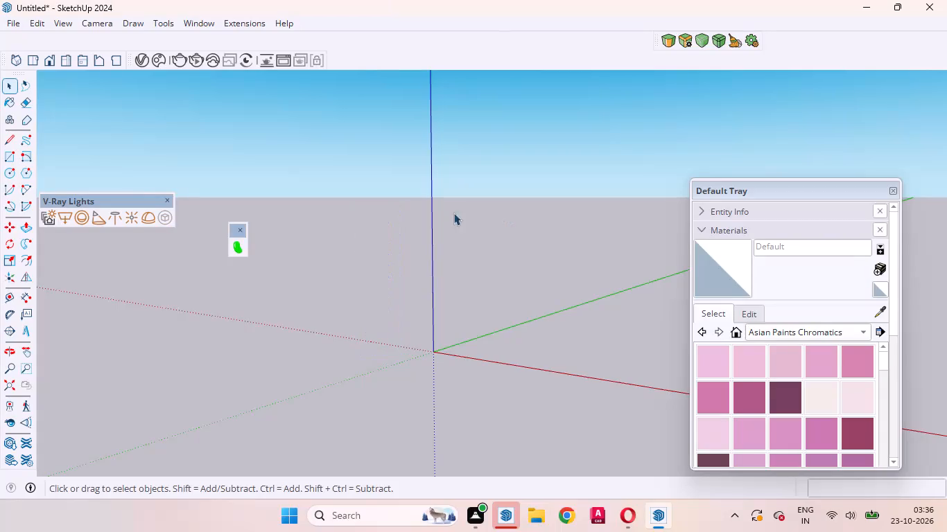
Undock the Views and V-Ray for SketchUp toolbars and float them over the upper part of the drawing area.
{"action": "scroll", "coordinate": [220, 279], "scroll_direction": "down", "scroll_amount": 10}
{"action": "left_click_drag", "start_coordinate": [4, 59], "coordinate": [31, 62]}
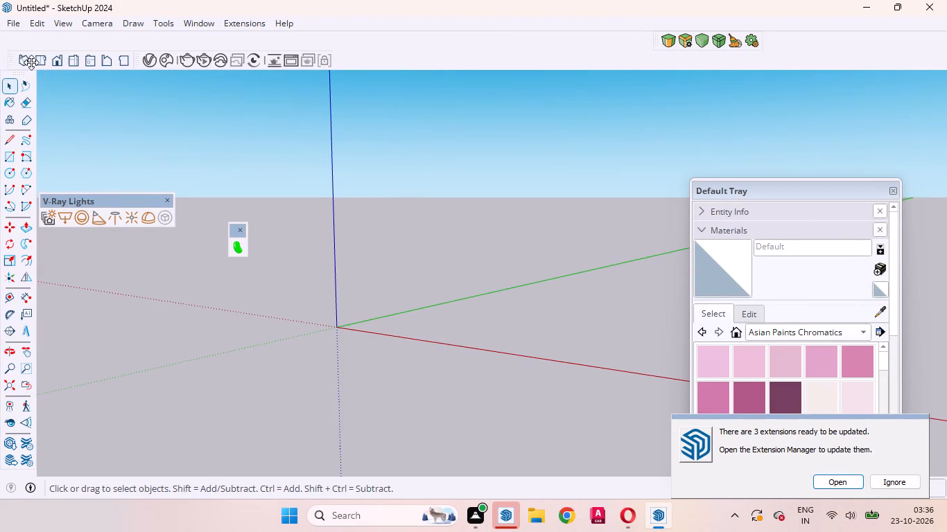
{"action": "left_click_drag", "start_coordinate": [31, 62], "coordinate": [123, 148]}
{"action": "left_click_drag", "start_coordinate": [130, 60], "coordinate": [132, 62]}
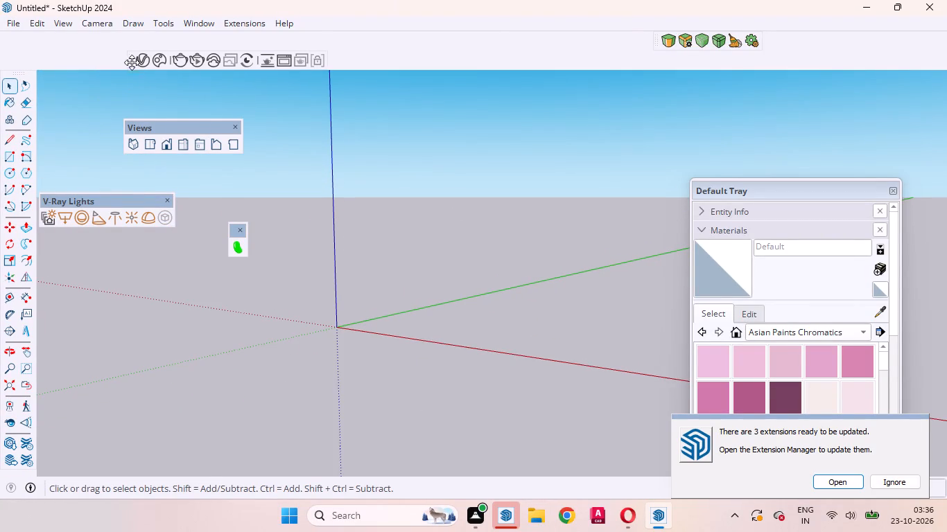
{"action": "left_click_drag", "start_coordinate": [132, 62], "coordinate": [146, 112]}
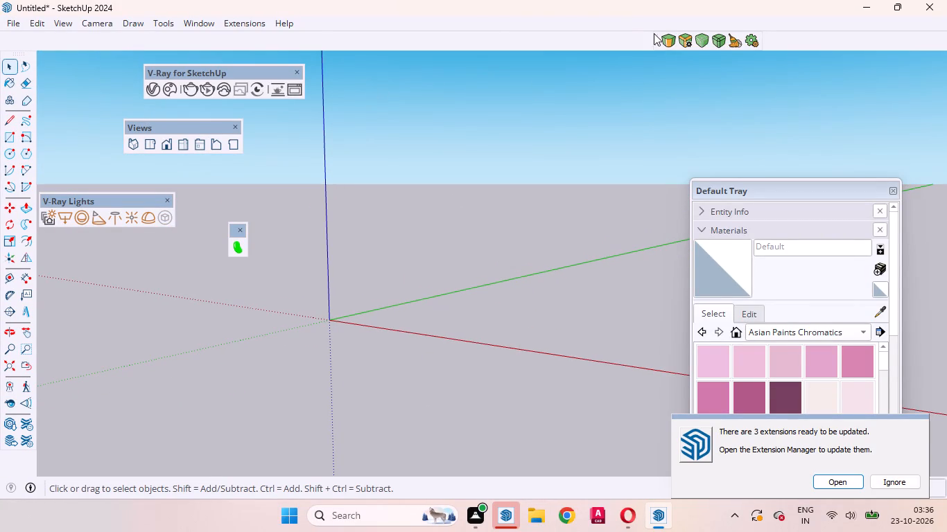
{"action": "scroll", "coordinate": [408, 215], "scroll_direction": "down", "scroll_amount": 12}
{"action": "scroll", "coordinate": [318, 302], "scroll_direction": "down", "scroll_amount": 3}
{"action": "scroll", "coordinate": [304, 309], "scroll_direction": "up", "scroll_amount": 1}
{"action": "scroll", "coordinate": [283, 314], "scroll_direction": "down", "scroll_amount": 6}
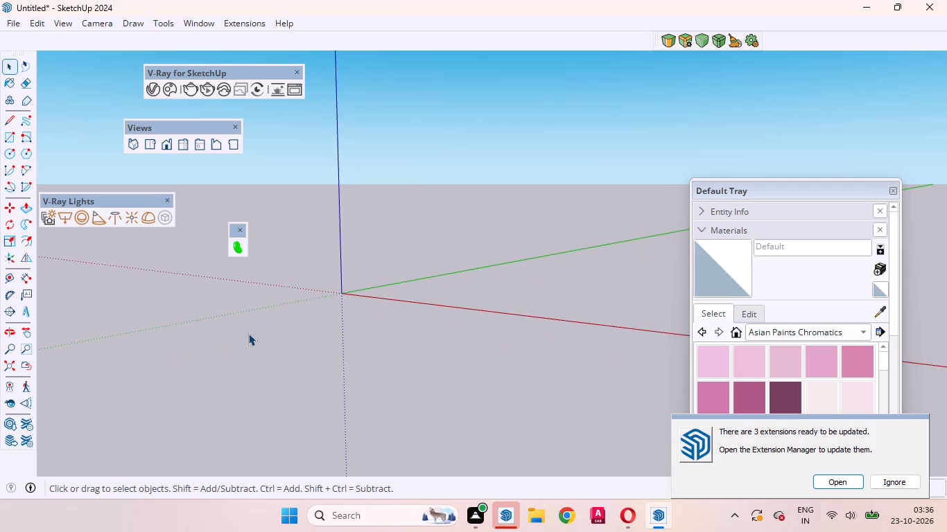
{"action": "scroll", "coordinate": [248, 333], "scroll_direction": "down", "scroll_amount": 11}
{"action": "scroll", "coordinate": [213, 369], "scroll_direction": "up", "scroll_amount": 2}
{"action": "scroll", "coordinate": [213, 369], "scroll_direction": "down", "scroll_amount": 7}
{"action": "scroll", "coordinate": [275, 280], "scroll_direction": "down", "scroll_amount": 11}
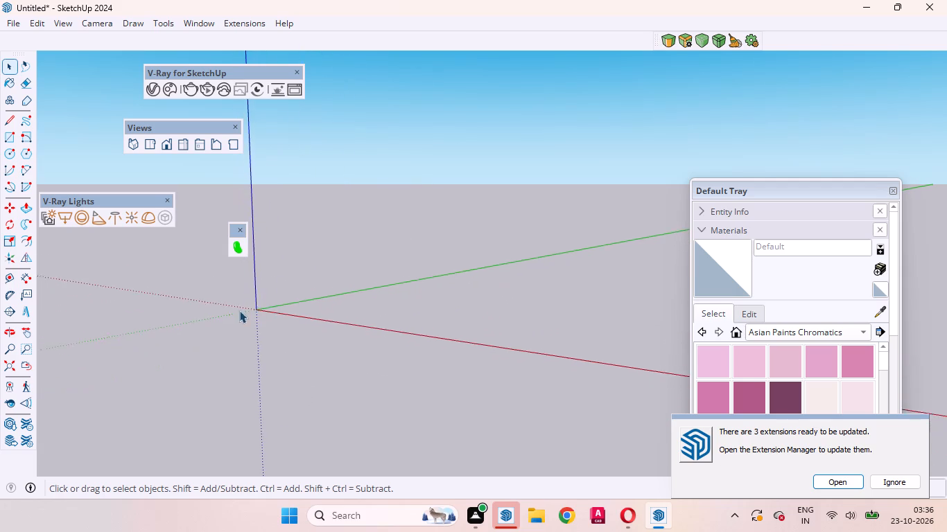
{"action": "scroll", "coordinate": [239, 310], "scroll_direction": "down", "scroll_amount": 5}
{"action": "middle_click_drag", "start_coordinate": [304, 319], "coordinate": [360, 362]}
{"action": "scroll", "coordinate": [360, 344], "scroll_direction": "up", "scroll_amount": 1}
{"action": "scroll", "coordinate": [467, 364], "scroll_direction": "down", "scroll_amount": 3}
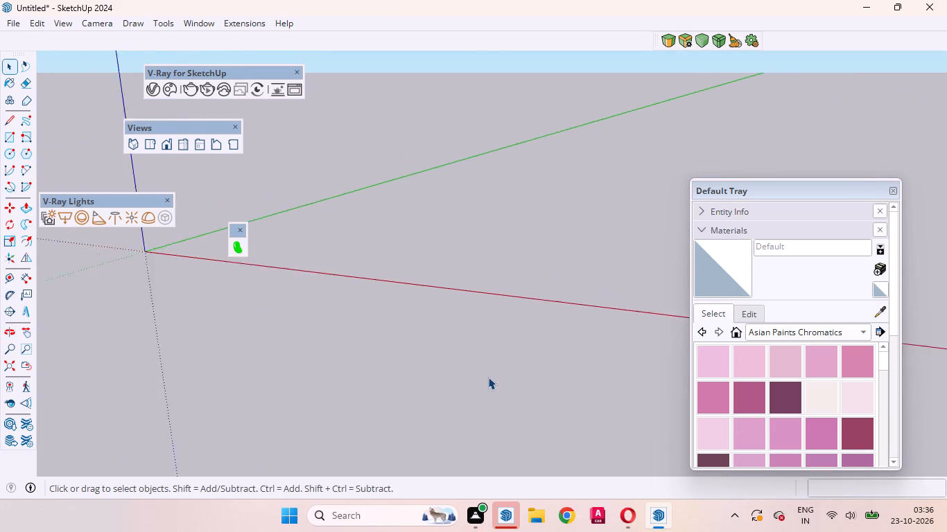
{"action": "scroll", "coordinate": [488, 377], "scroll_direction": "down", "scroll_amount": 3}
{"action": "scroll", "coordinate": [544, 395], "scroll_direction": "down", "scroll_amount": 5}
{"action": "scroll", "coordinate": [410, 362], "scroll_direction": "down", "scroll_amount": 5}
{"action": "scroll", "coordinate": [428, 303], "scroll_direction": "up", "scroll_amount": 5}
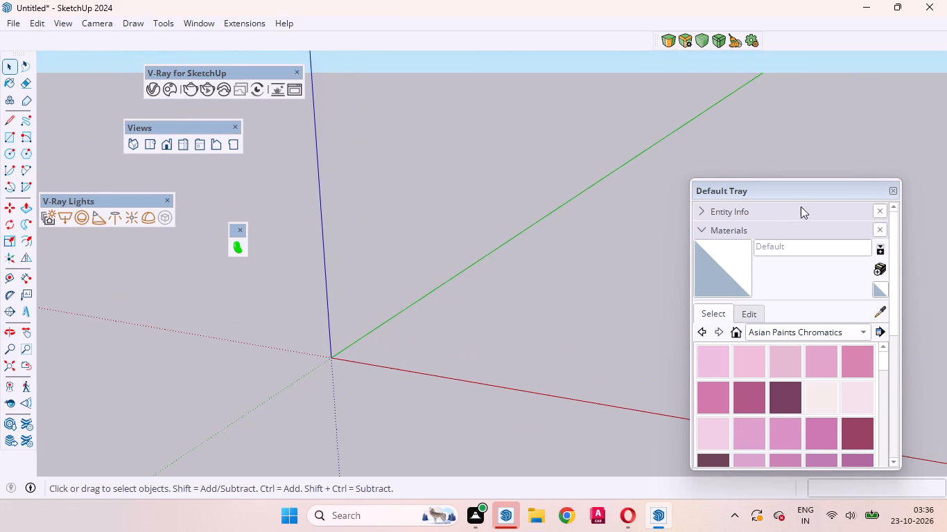
Move the Default Tray to the edge of the drawing area and make it taller to show more material swatches.
{"action": "left_click_drag", "start_coordinate": [788, 189], "coordinate": [858, 58]}
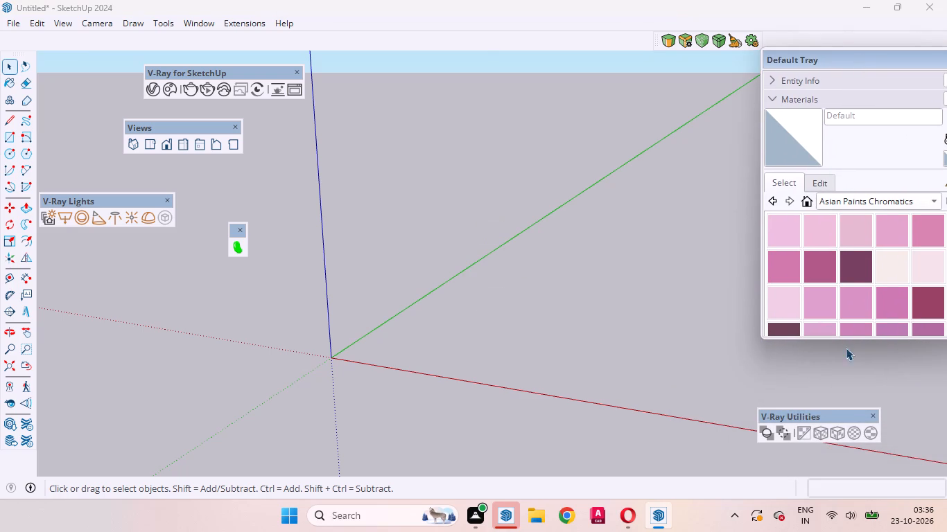
{"action": "left_click_drag", "start_coordinate": [836, 338], "coordinate": [823, 441]}
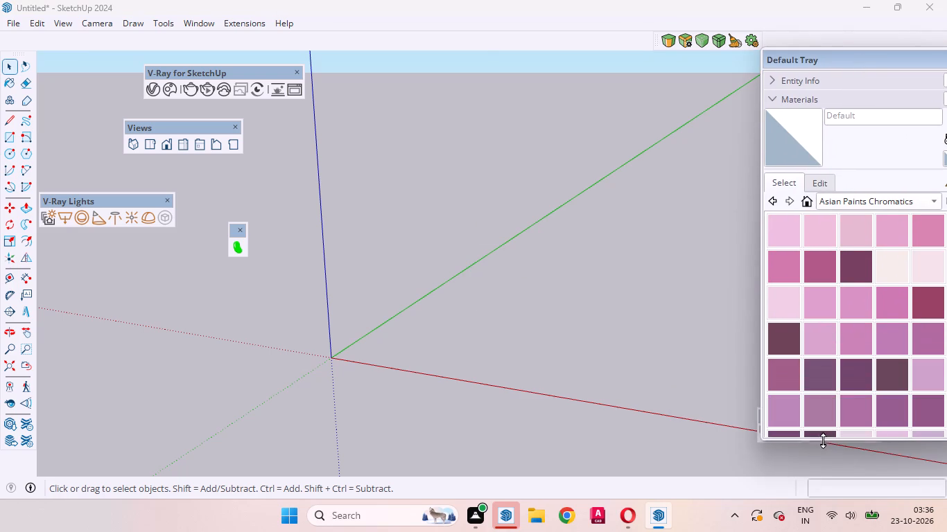
{"action": "left_click_drag", "start_coordinate": [823, 441], "coordinate": [822, 438]}
{"action": "left_click_drag", "start_coordinate": [849, 57], "coordinate": [833, 59]}
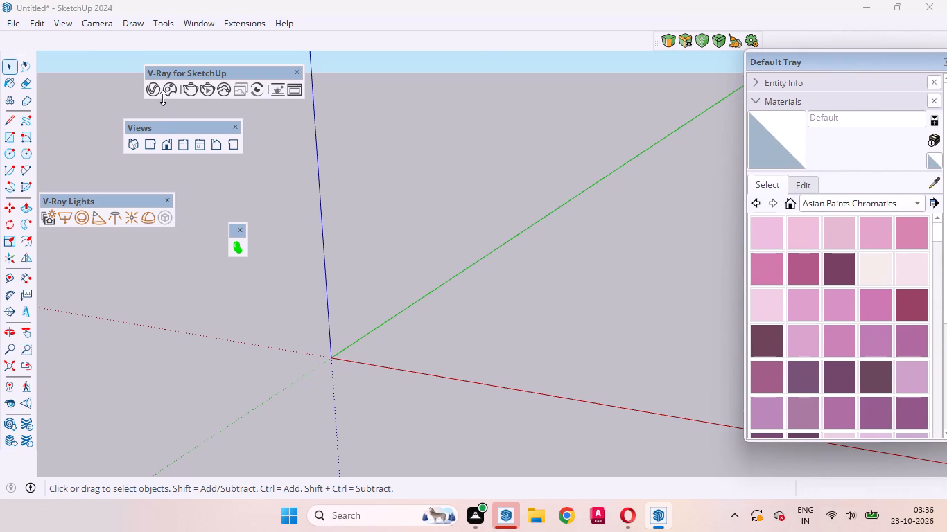
Start an import and choose the AutoCAD drawing Drawing1 INTERNSHIP1 from the Documents folder.
{"action": "left_click", "coordinate": [10, 17]}
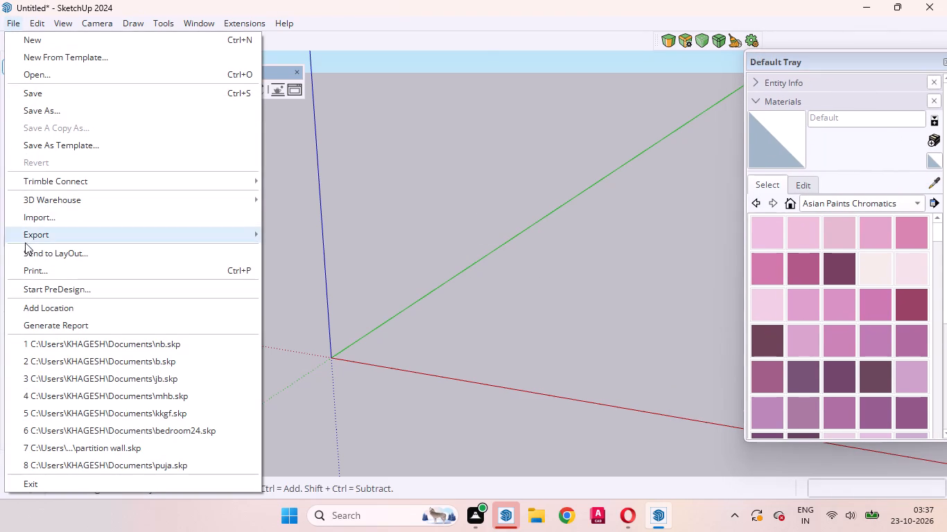
{"action": "left_click", "coordinate": [51, 220]}
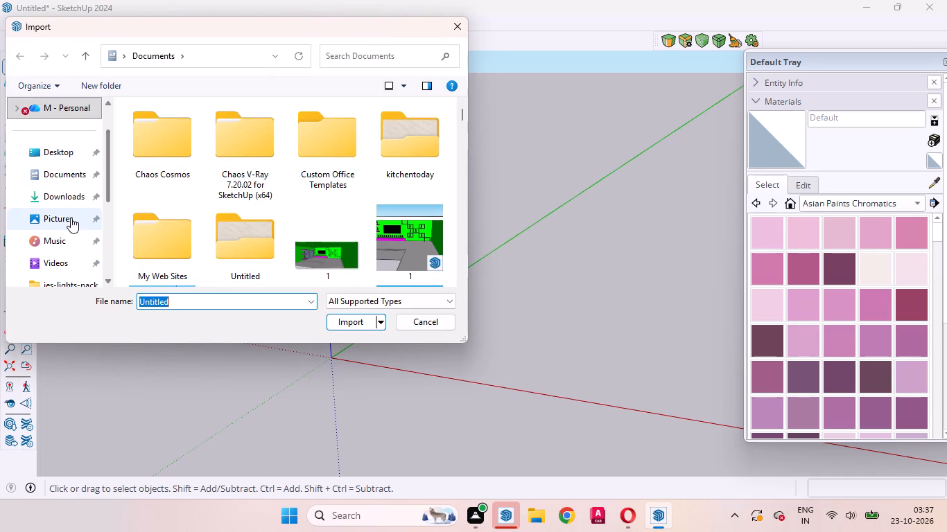
{"action": "scroll", "coordinate": [241, 203], "scroll_direction": "down", "scroll_amount": 7}
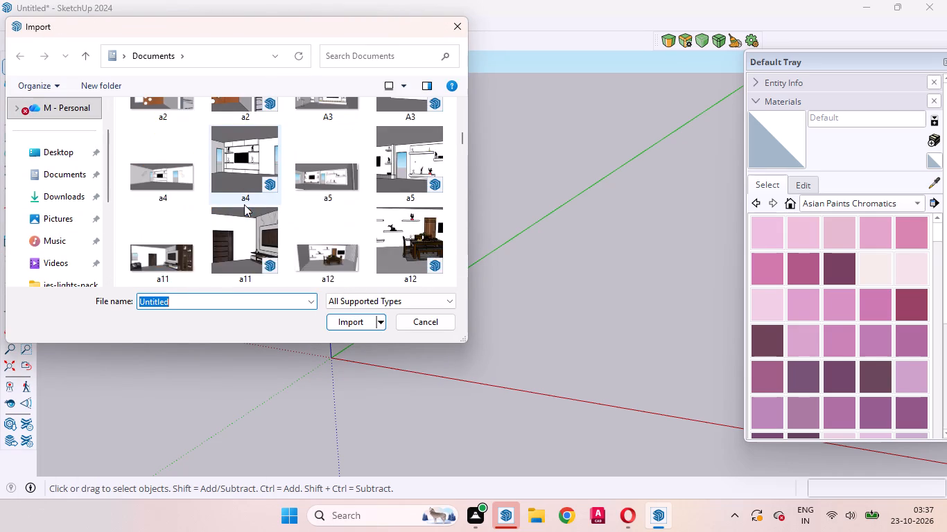
{"action": "scroll", "coordinate": [244, 204], "scroll_direction": "down", "scroll_amount": 6}
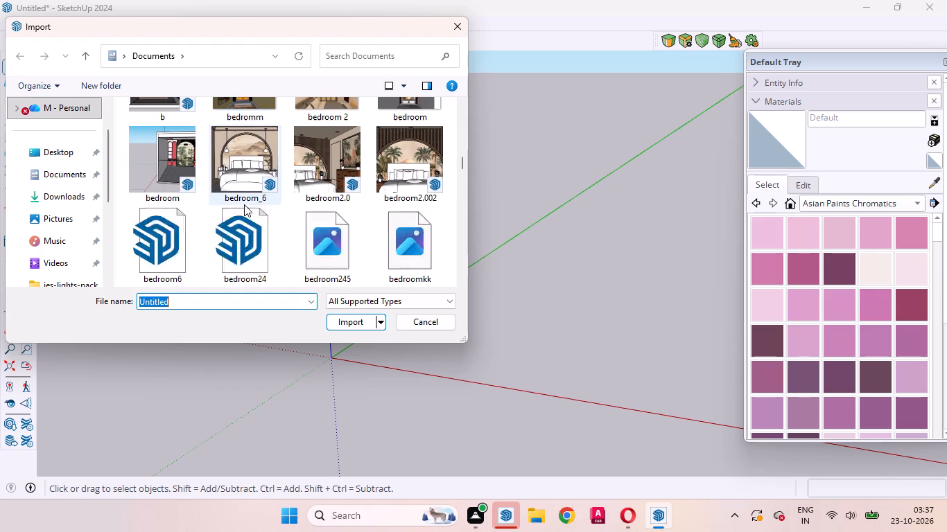
{"action": "scroll", "coordinate": [298, 199], "scroll_direction": "up", "scroll_amount": 1}
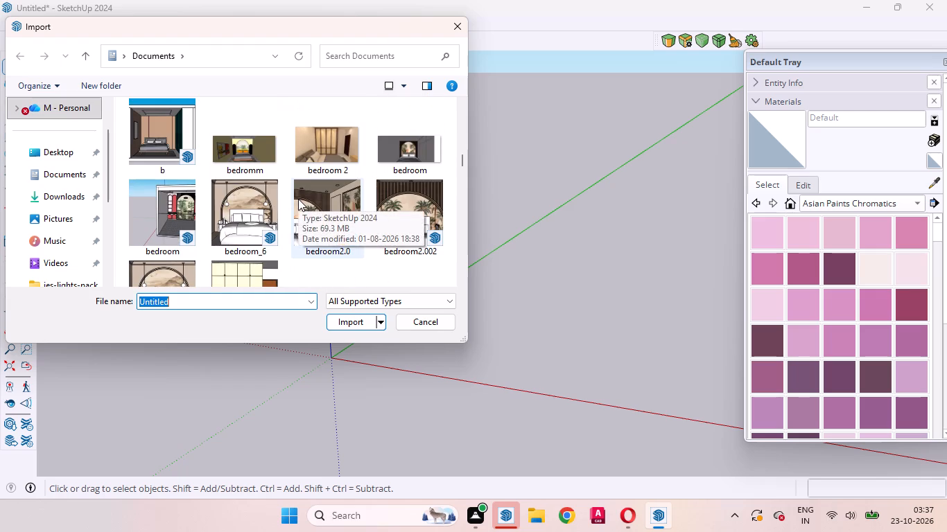
{"action": "scroll", "coordinate": [298, 199], "scroll_direction": "down", "scroll_amount": 3}
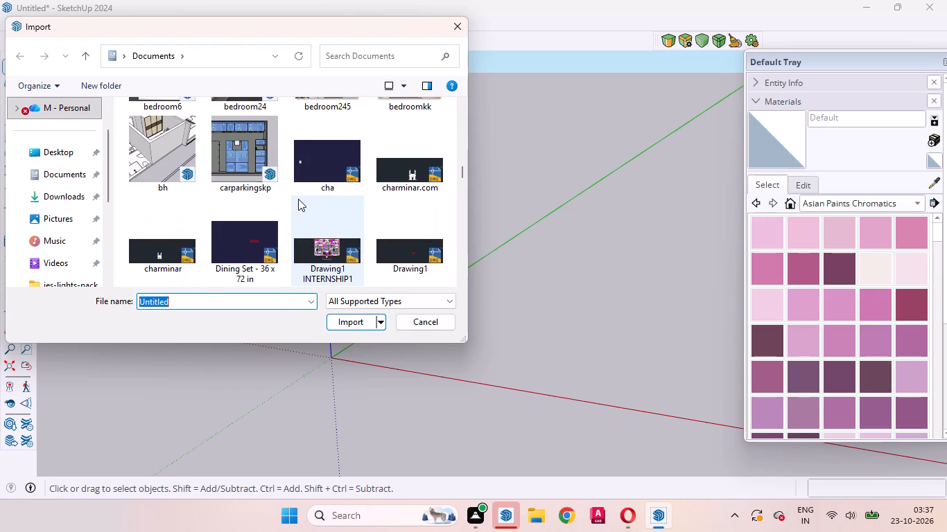
{"action": "scroll", "coordinate": [298, 199], "scroll_direction": "down", "scroll_amount": 1}
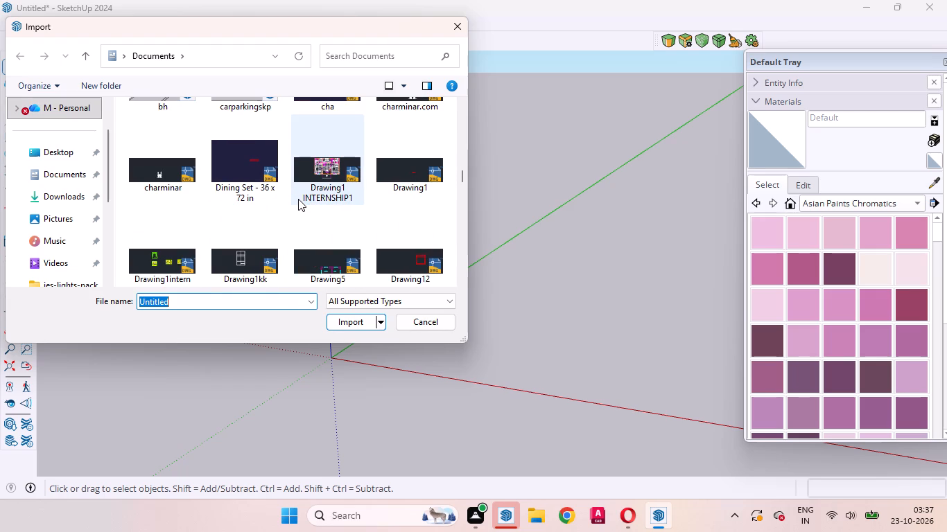
{"action": "scroll", "coordinate": [275, 209], "scroll_direction": "down", "scroll_amount": 1}
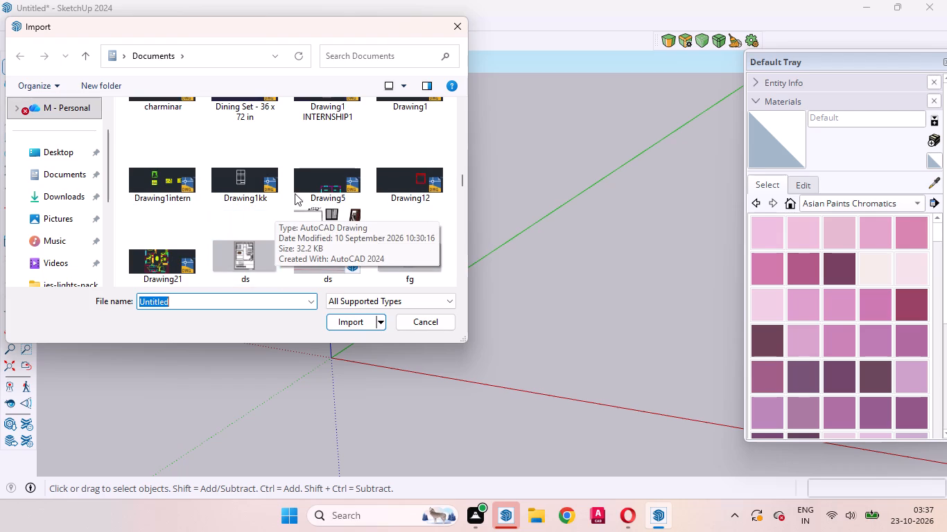
{"action": "scroll", "coordinate": [309, 181], "scroll_direction": "down", "scroll_amount": 1}
{"action": "scroll", "coordinate": [309, 181], "scroll_direction": "up", "scroll_amount": 4}
{"action": "scroll", "coordinate": [309, 181], "scroll_direction": "down", "scroll_amount": 2}
{"action": "left_click", "coordinate": [338, 125]}
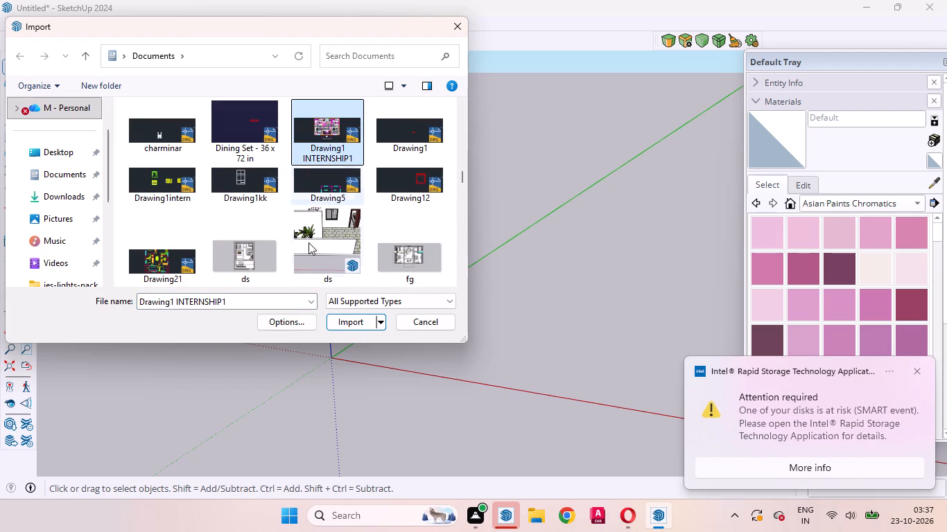
Import the chosen drawing with units in inches and Import Materials enabled, and close the import results.
{"action": "left_click", "coordinate": [293, 323]}
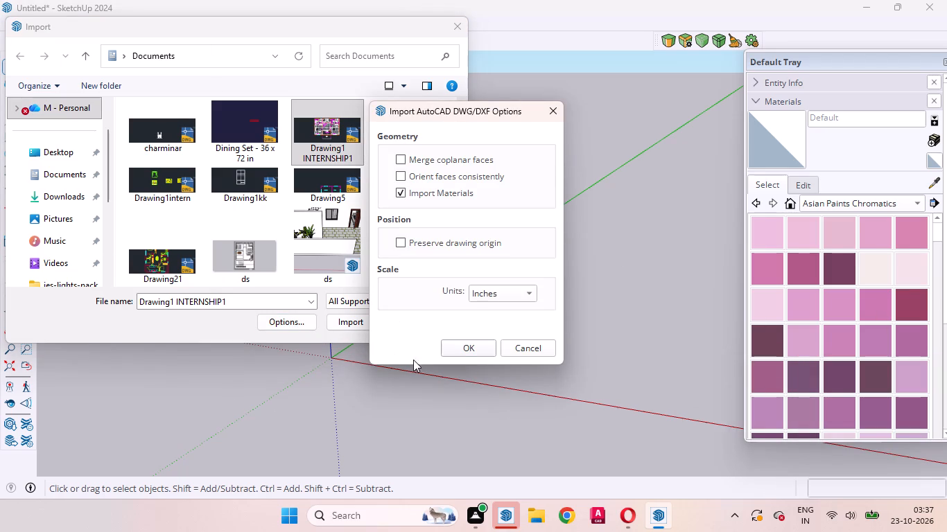
{"action": "left_click", "coordinate": [460, 342]}
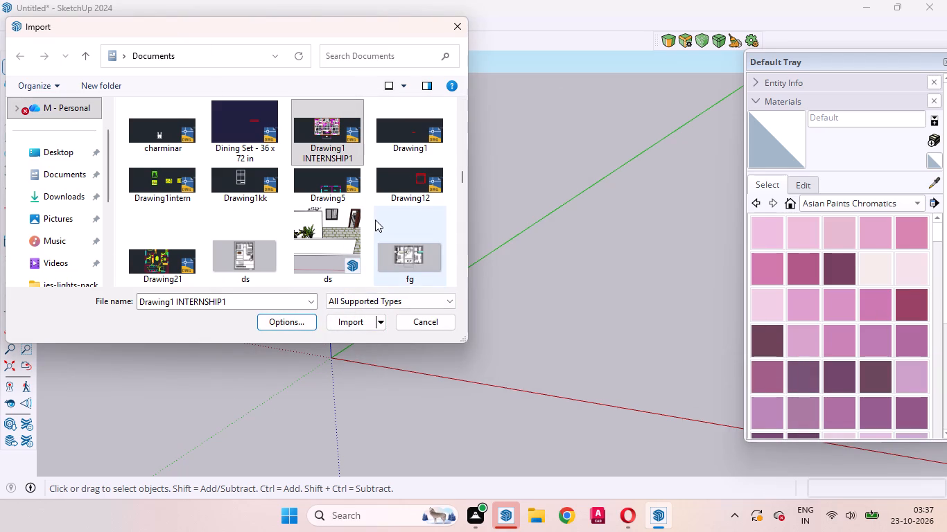
{"action": "scroll", "coordinate": [350, 213], "scroll_direction": "down", "scroll_amount": 2}
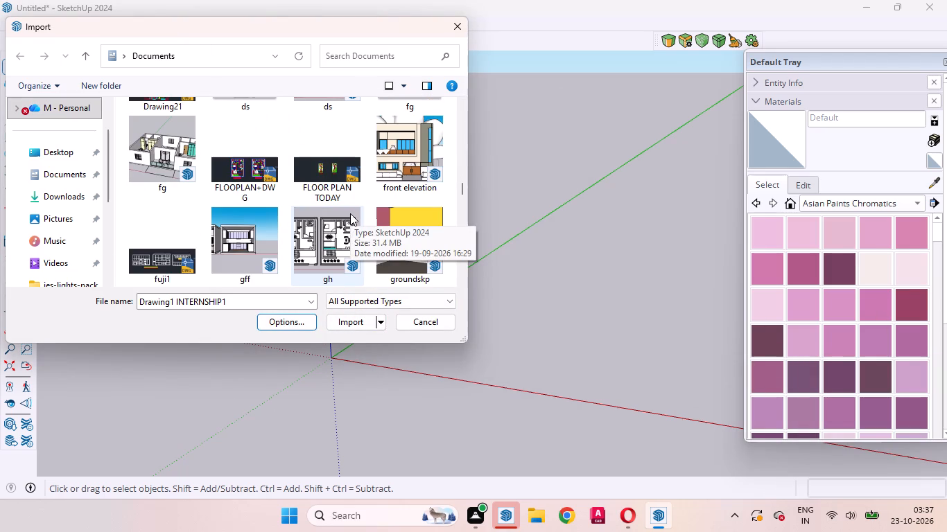
{"action": "scroll", "coordinate": [350, 213], "scroll_direction": "up", "scroll_amount": 2}
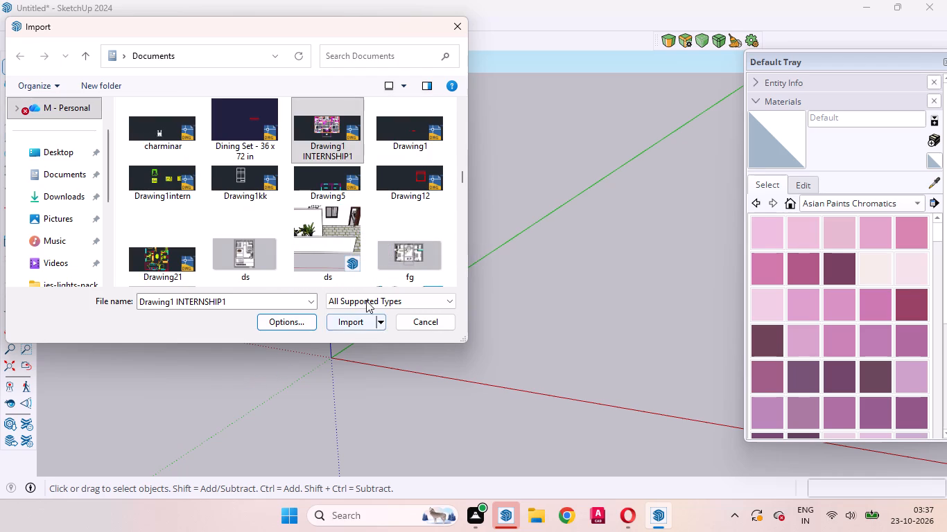
{"action": "left_click", "coordinate": [346, 324]}
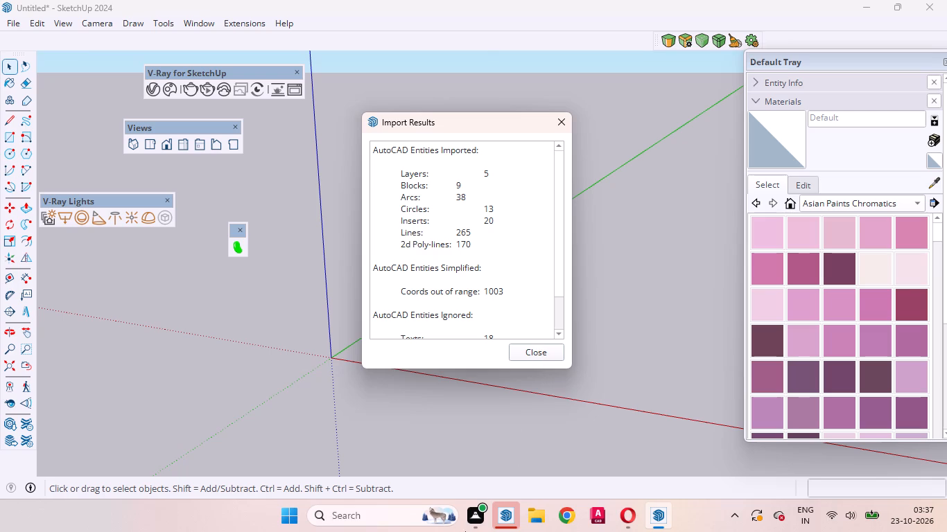
{"action": "left_click", "coordinate": [535, 351]}
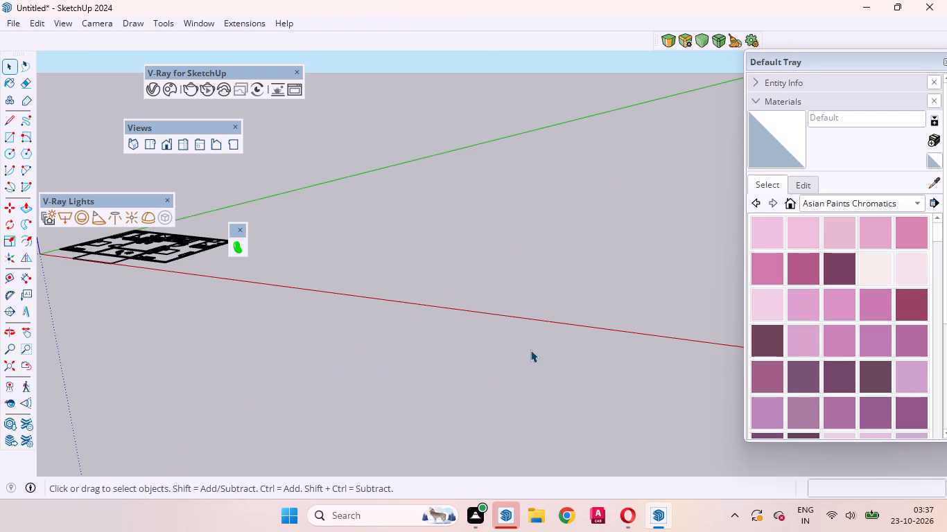
Examine the imported floor plan's rooms, walls and staircase from an overview and from nearly straight above.
{"action": "scroll", "coordinate": [663, 335], "scroll_direction": "down", "scroll_amount": 5}
{"action": "scroll", "coordinate": [701, 386], "scroll_direction": "down", "scroll_amount": 6}
{"action": "scroll", "coordinate": [380, 321], "scroll_direction": "down", "scroll_amount": 3}
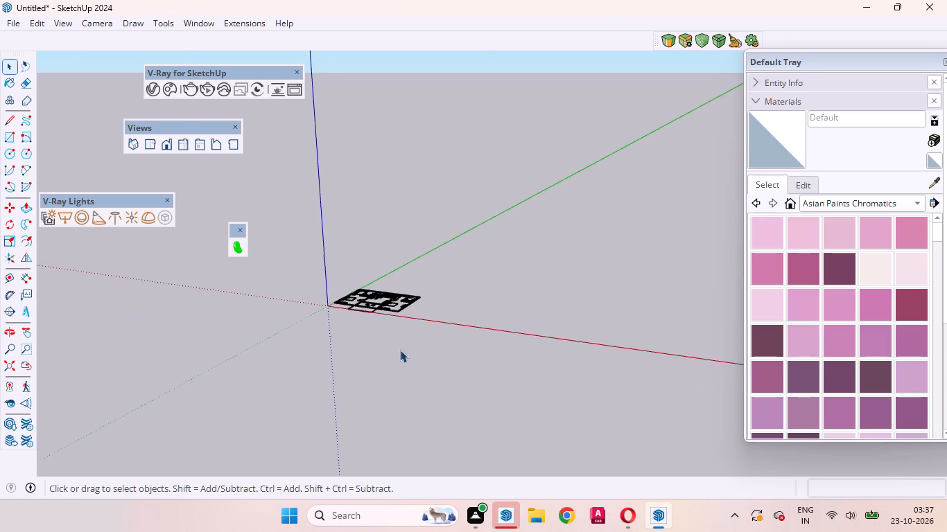
{"action": "scroll", "coordinate": [400, 350], "scroll_direction": "down", "scroll_amount": 2}
{"action": "scroll", "coordinate": [378, 328], "scroll_direction": "up", "scroll_amount": 16}
{"action": "scroll", "coordinate": [406, 297], "scroll_direction": "down", "scroll_amount": 1}
{"action": "scroll", "coordinate": [284, 296], "scroll_direction": "up", "scroll_amount": 5}
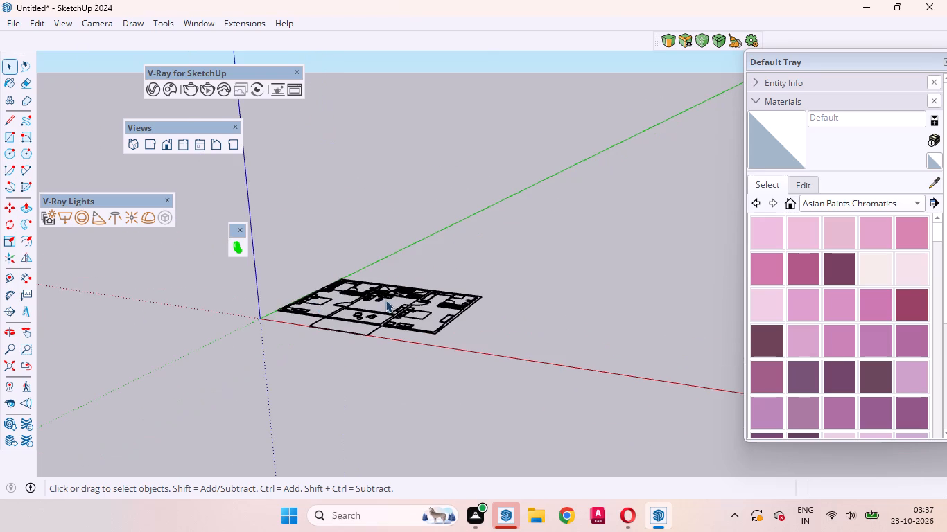
{"action": "scroll", "coordinate": [385, 300], "scroll_direction": "up", "scroll_amount": 9}
{"action": "scroll", "coordinate": [349, 307], "scroll_direction": "down", "scroll_amount": 1}
{"action": "scroll", "coordinate": [349, 307], "scroll_direction": "up", "scroll_amount": 6}
{"action": "scroll", "coordinate": [423, 276], "scroll_direction": "down", "scroll_amount": 6}
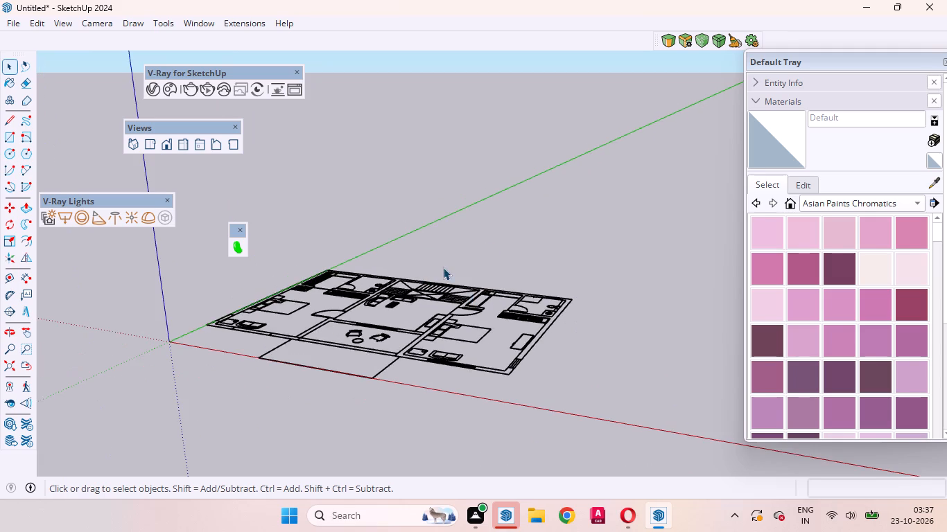
{"action": "scroll", "coordinate": [591, 265], "scroll_direction": "down", "scroll_amount": 5}
{"action": "middle_click_drag", "start_coordinate": [411, 260], "coordinate": [437, 427]}
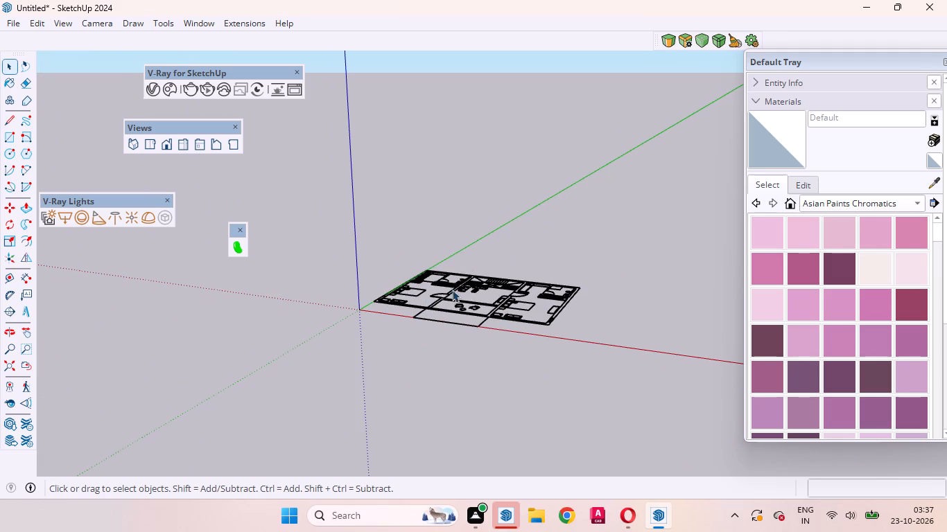
{"action": "scroll", "coordinate": [453, 289], "scroll_direction": "up", "scroll_amount": 11}
{"action": "middle_click_drag", "start_coordinate": [454, 257], "coordinate": [461, 349]}
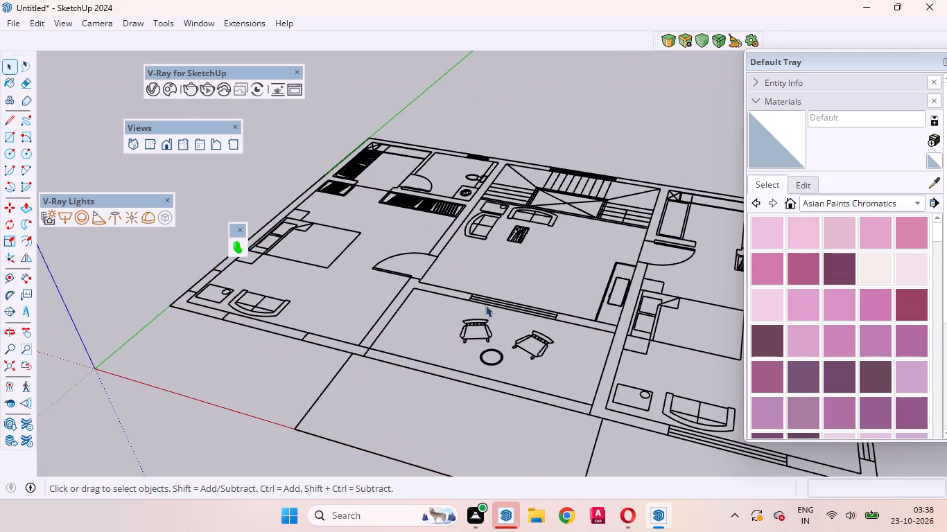
{"action": "scroll", "coordinate": [483, 308], "scroll_direction": "down", "scroll_amount": 13}
{"action": "middle_click_drag", "start_coordinate": [490, 161], "coordinate": [514, 383]}
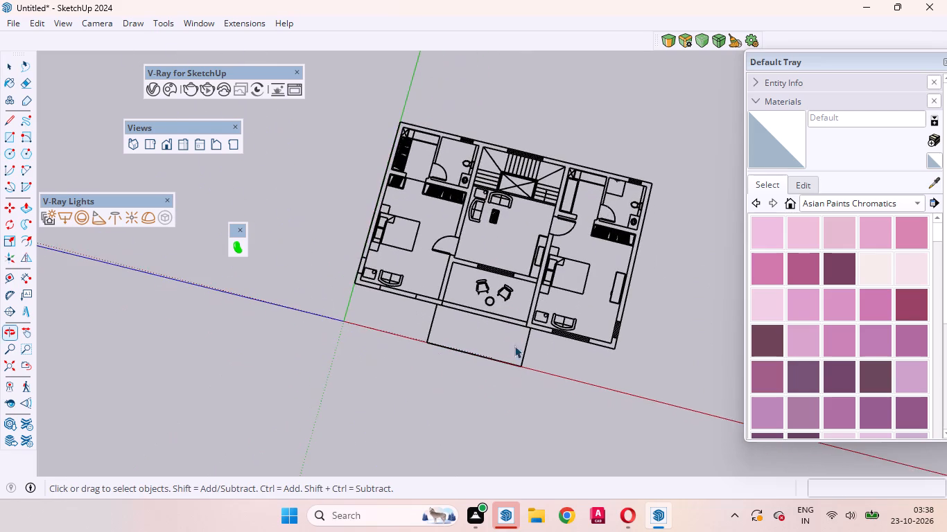
{"action": "scroll", "coordinate": [507, 323], "scroll_direction": "down", "scroll_amount": 10}
{"action": "scroll", "coordinate": [504, 321], "scroll_direction": "up", "scroll_amount": 1}
{"action": "scroll", "coordinate": [505, 323], "scroll_direction": "down", "scroll_amount": 1}
{"action": "middle_click_drag", "start_coordinate": [515, 337], "coordinate": [591, 274]}
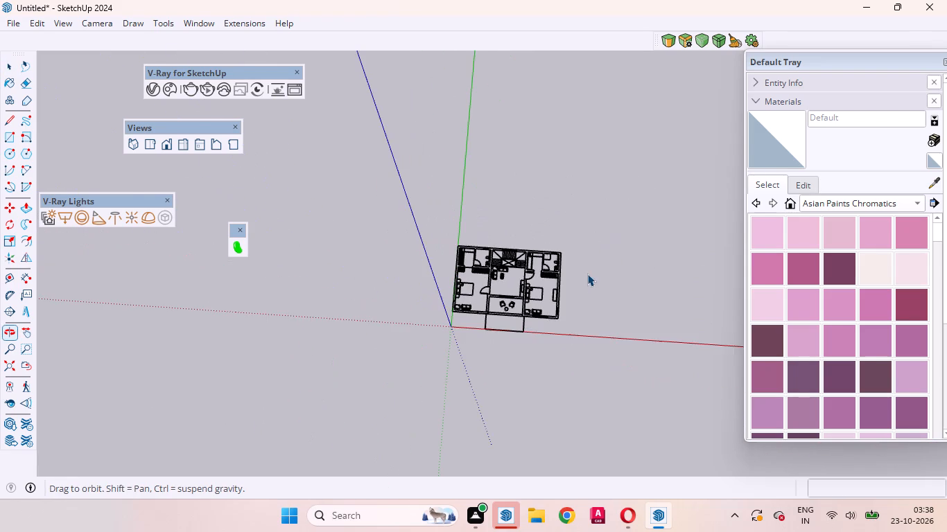
{"action": "scroll", "coordinate": [553, 236], "scroll_direction": "up", "scroll_amount": 2}
{"action": "scroll", "coordinate": [550, 234], "scroll_direction": "down", "scroll_amount": 1}
{"action": "scroll", "coordinate": [546, 230], "scroll_direction": "up", "scroll_amount": 11}
{"action": "scroll", "coordinate": [416, 267], "scroll_direction": "down", "scroll_amount": 3}
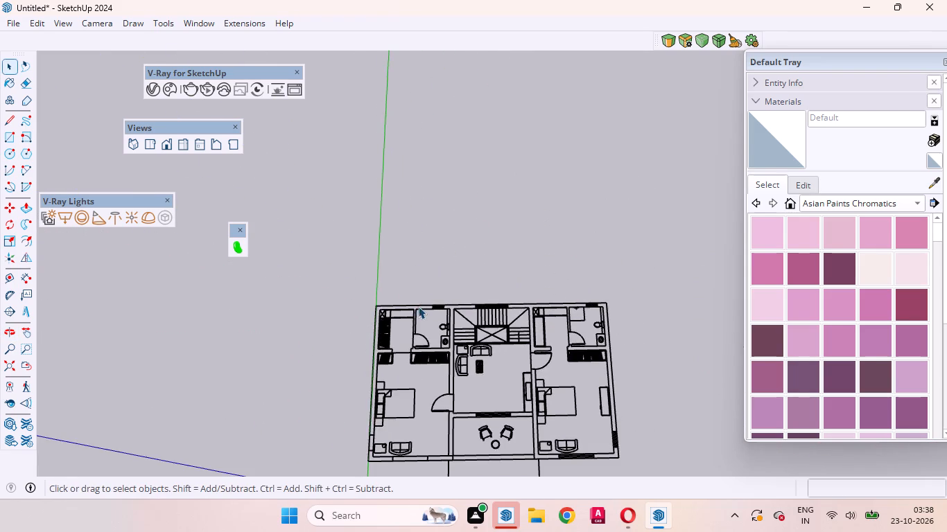
{"action": "scroll", "coordinate": [418, 313], "scroll_direction": "up", "scroll_amount": 4}
Display the extension toolbar with the architectural stair and array tools above the drawing area.
{"action": "right_click", "coordinate": [425, 27]}
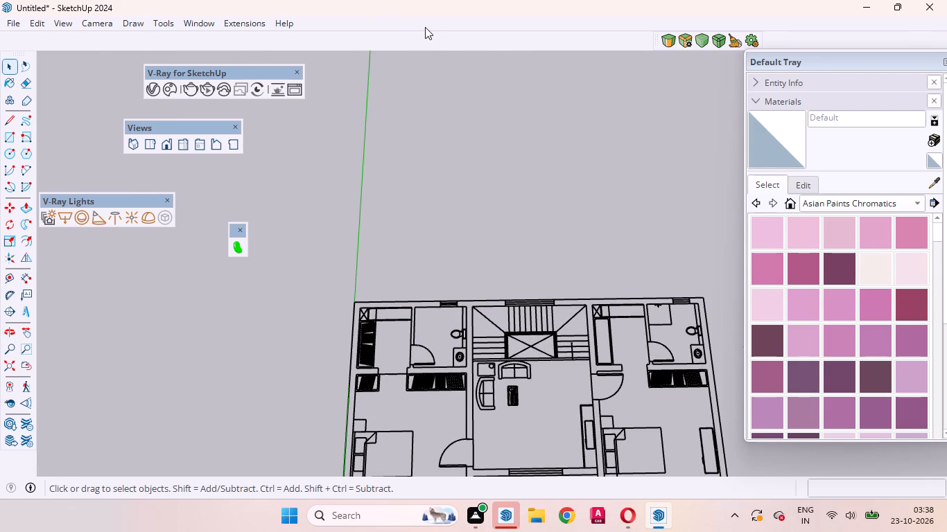
{"action": "left_click", "coordinate": [470, 0]}
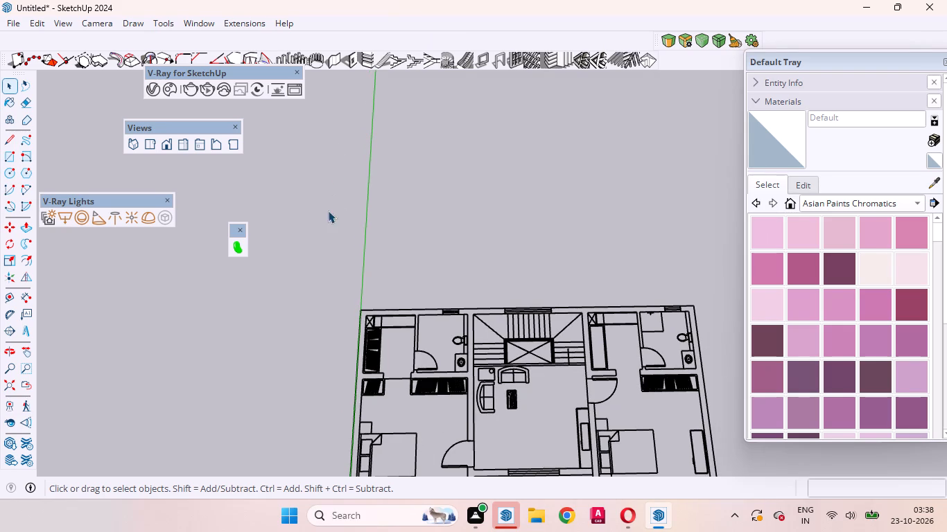
Configure Create Vertical Wall with left alignment, thickness 9 and height 9'4, built as a group, and begin building the wall.
{"action": "left_click", "coordinate": [333, 60]}
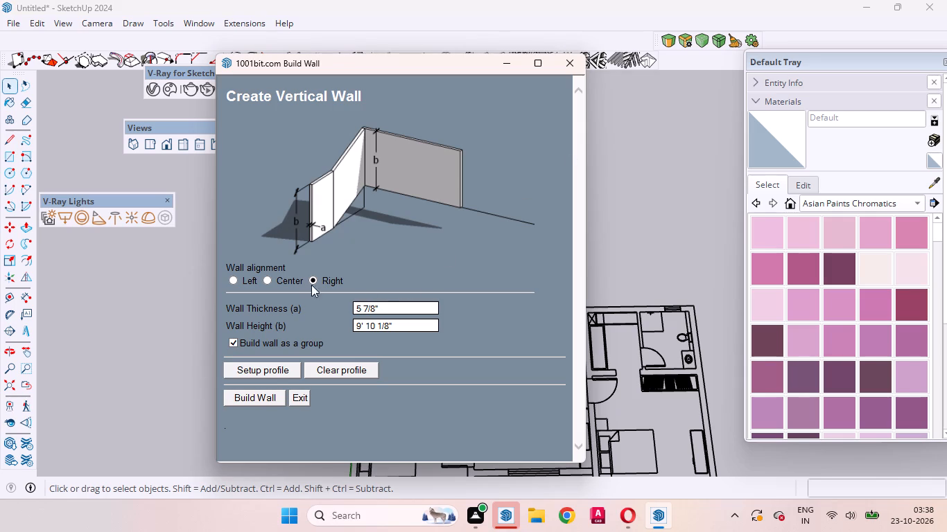
{"action": "left_click", "coordinate": [233, 276]}
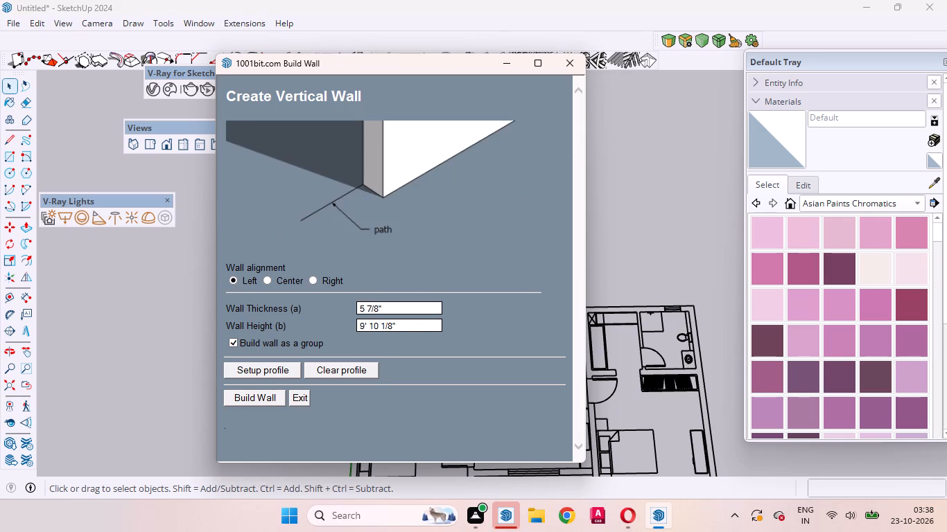
{"action": "left_click", "coordinate": [403, 301]}
{"action": "key", "text": "9"}
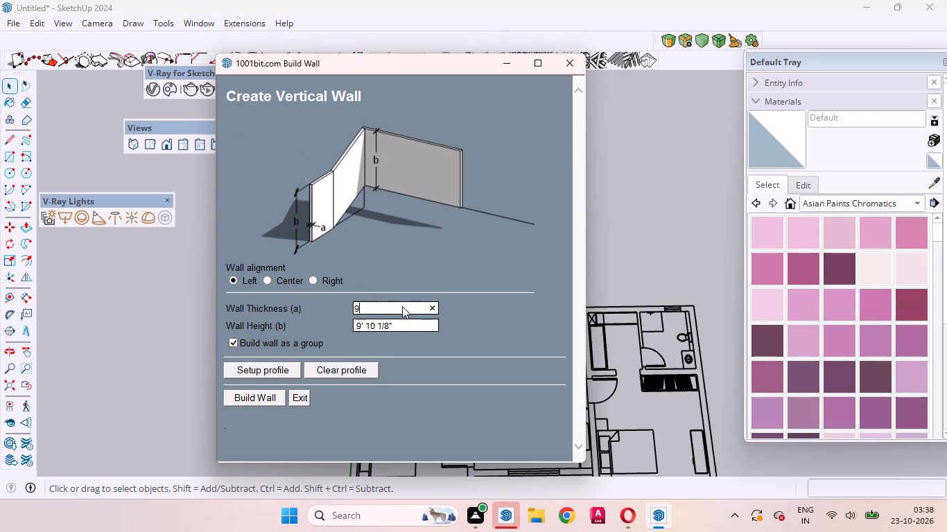
{"action": "left_click", "coordinate": [401, 320]}
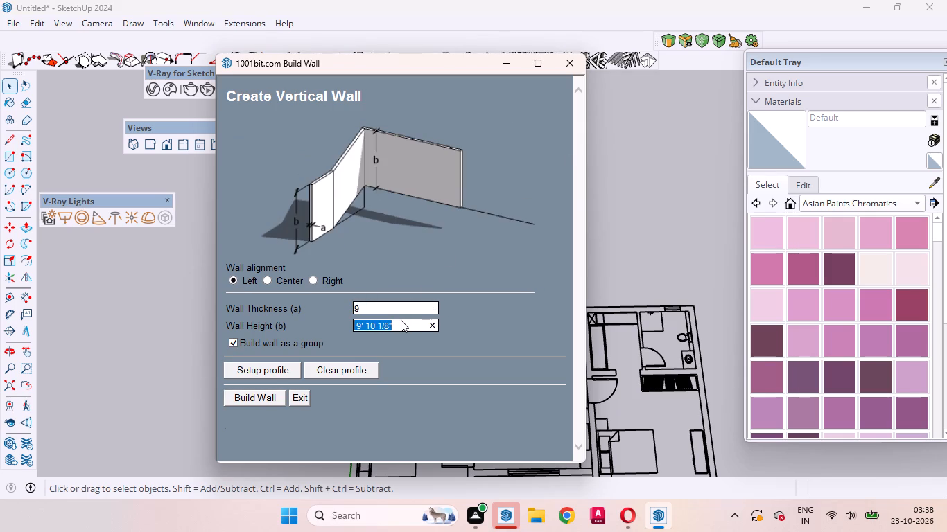
{"action": "key", "text": "BackSpace"}
{"action": "key", "text": "9"}
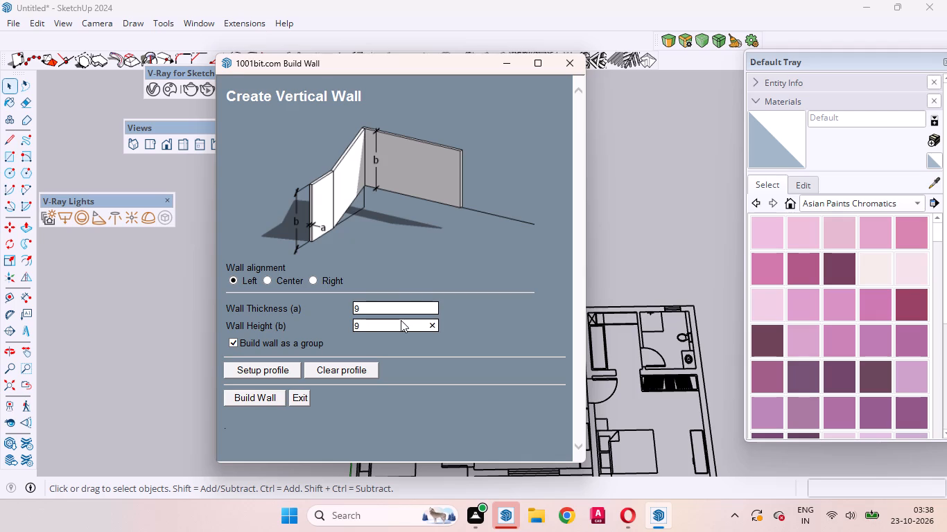
{"action": "key", "text": "apostrophe"}
{"action": "key", "text": "4"}
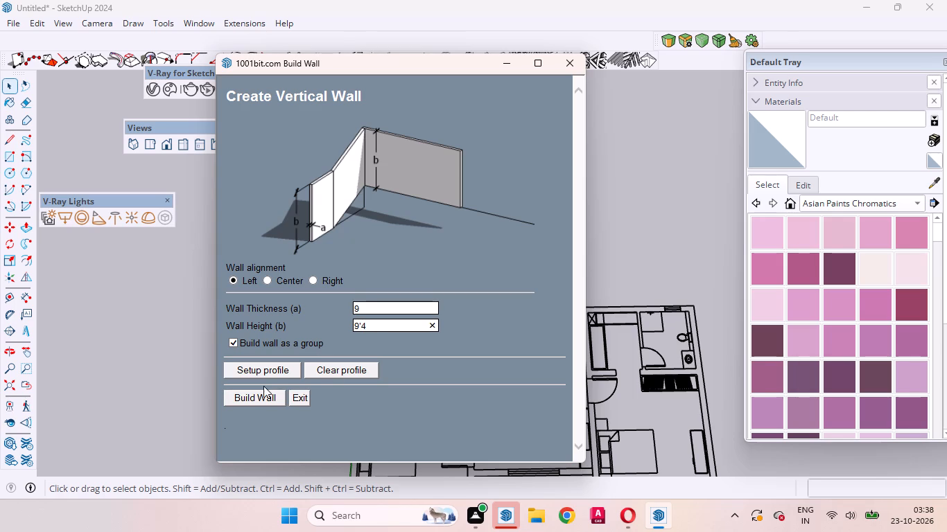
{"action": "left_click", "coordinate": [260, 395]}
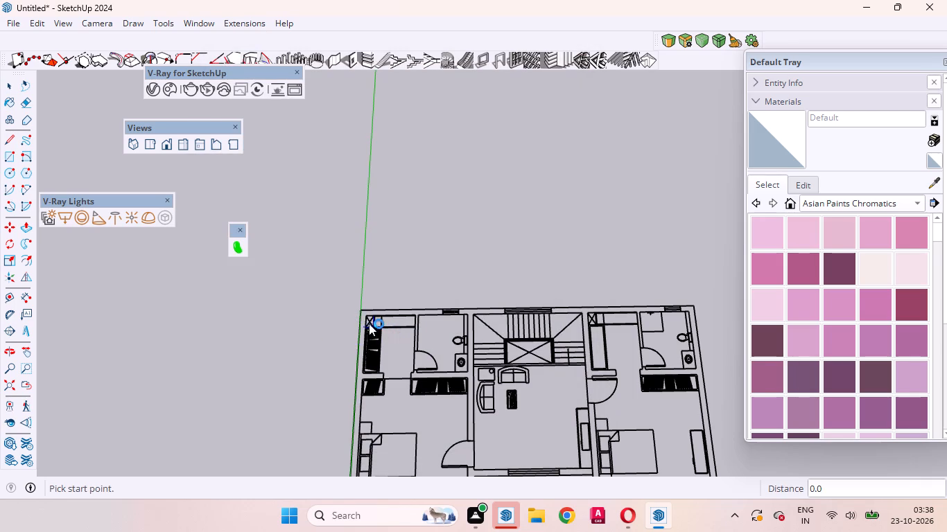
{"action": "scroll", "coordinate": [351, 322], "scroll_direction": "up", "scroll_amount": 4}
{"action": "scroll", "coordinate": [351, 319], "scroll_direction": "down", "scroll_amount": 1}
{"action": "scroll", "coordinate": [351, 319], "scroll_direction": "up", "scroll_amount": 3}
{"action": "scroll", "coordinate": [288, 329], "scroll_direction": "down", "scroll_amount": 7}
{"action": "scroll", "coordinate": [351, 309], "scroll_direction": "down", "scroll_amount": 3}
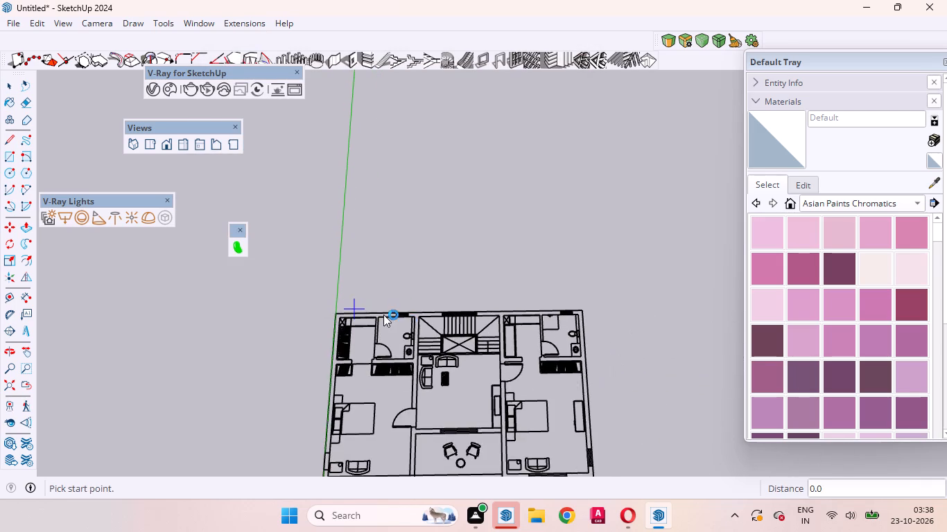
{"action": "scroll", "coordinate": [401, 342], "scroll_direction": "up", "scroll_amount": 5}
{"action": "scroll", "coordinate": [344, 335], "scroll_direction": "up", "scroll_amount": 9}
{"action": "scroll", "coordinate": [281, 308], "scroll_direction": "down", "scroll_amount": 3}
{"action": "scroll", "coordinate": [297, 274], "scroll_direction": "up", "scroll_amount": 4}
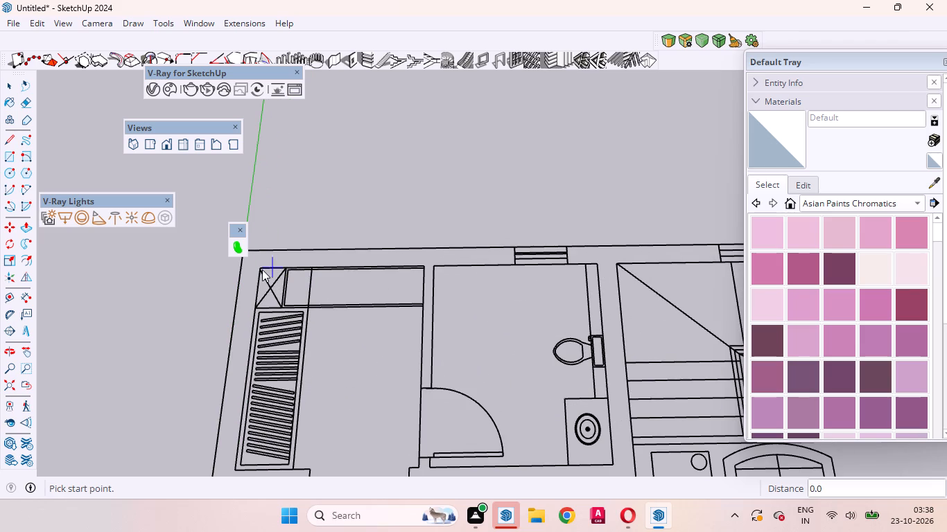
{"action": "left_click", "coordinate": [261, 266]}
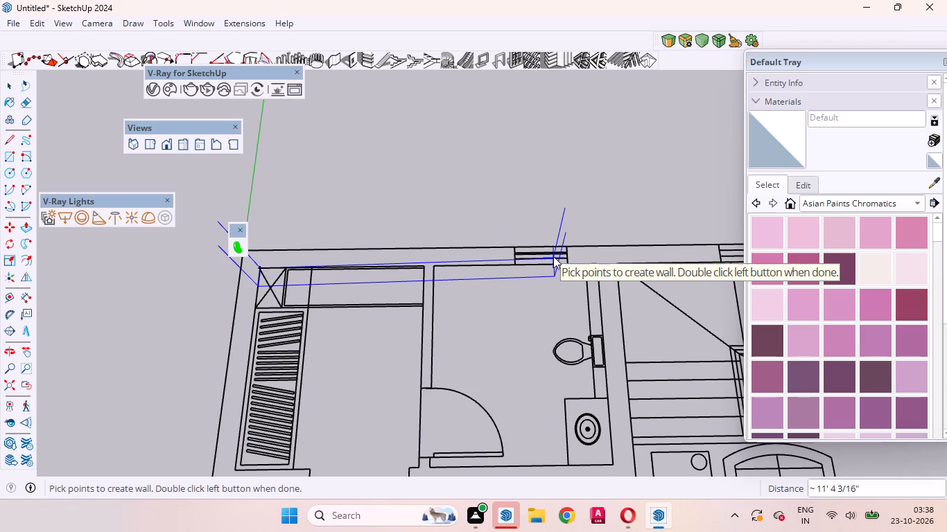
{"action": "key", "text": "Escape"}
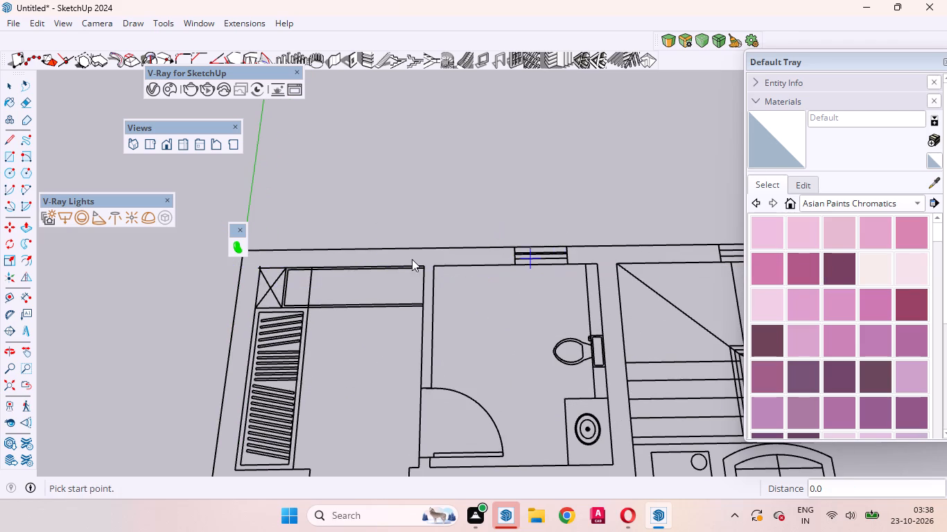
Start the wall at the plan's outer corner on the green axis and run it 43' 1" along the staircase-side outer edge.
{"action": "scroll", "coordinate": [596, 310], "scroll_direction": "down", "scroll_amount": 4}
{"action": "scroll", "coordinate": [351, 264], "scroll_direction": "up", "scroll_amount": 10}
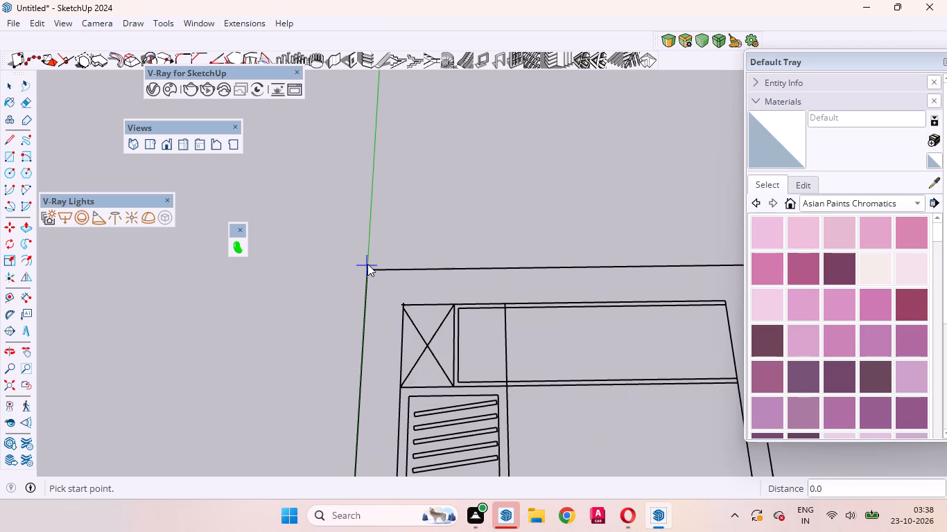
{"action": "left_click", "coordinate": [368, 273]}
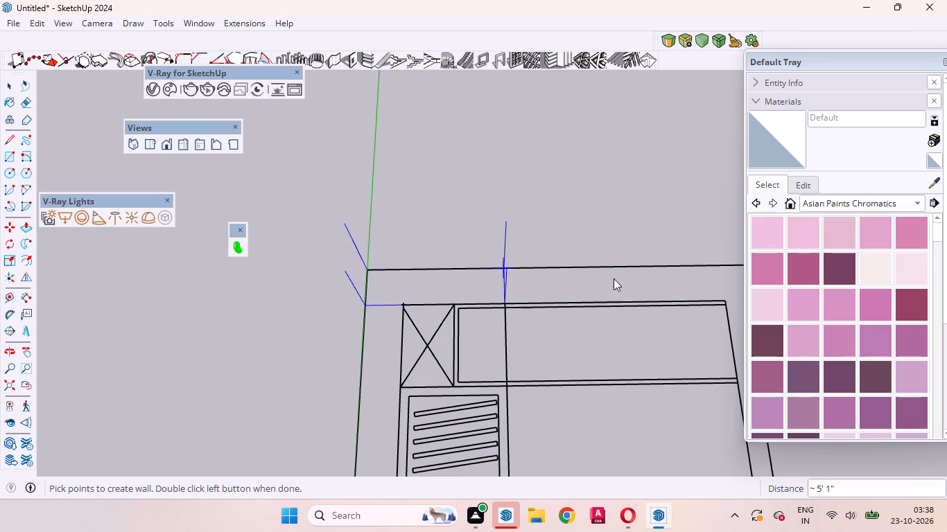
{"action": "scroll", "coordinate": [319, 287], "scroll_direction": "down", "scroll_amount": 12}
{"action": "scroll", "coordinate": [290, 292], "scroll_direction": "up", "scroll_amount": 1}
{"action": "scroll", "coordinate": [290, 292], "scroll_direction": "down", "scroll_amount": 15}
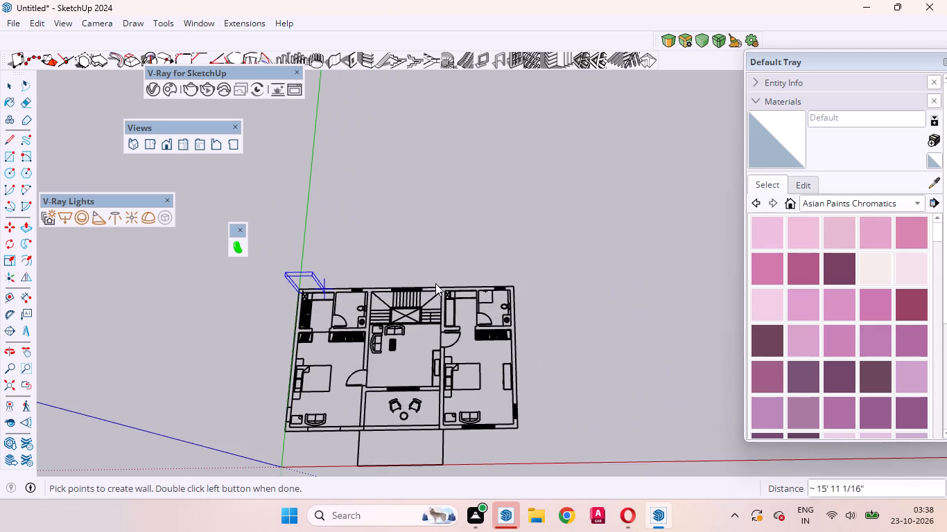
{"action": "scroll", "coordinate": [539, 291], "scroll_direction": "up", "scroll_amount": 7}
{"action": "scroll", "coordinate": [521, 293], "scroll_direction": "down", "scroll_amount": 1}
{"action": "scroll", "coordinate": [521, 293], "scroll_direction": "up", "scroll_amount": 8}
{"action": "scroll", "coordinate": [484, 281], "scroll_direction": "down", "scroll_amount": 1}
{"action": "scroll", "coordinate": [482, 281], "scroll_direction": "up", "scroll_amount": 9}
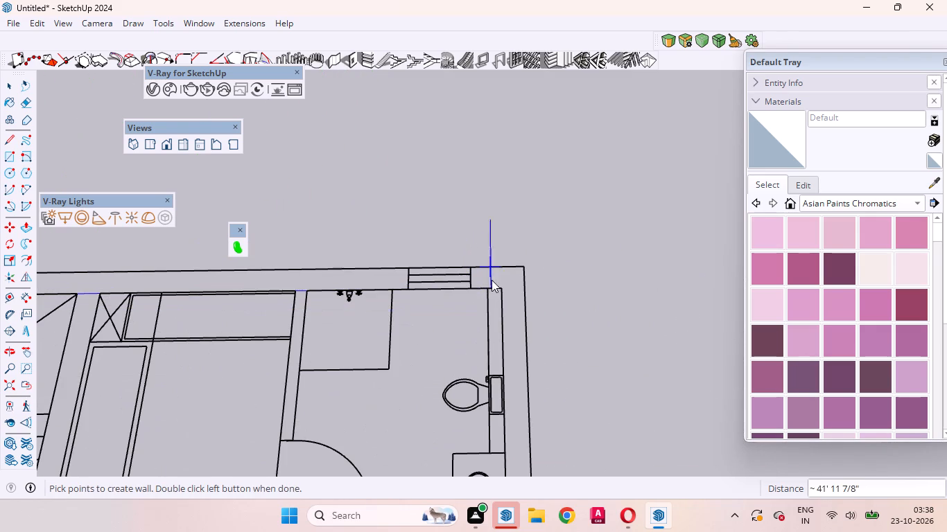
{"action": "left_click", "coordinate": [527, 268]}
Continue the wall path down the adjacent short side, and back 43' 1" along the balcony-side outer edge to the corner.
{"action": "scroll", "coordinate": [537, 344], "scroll_direction": "down", "scroll_amount": 7}
{"action": "scroll", "coordinate": [559, 257], "scroll_direction": "up", "scroll_amount": 2}
{"action": "scroll", "coordinate": [559, 257], "scroll_direction": "down", "scroll_amount": 10}
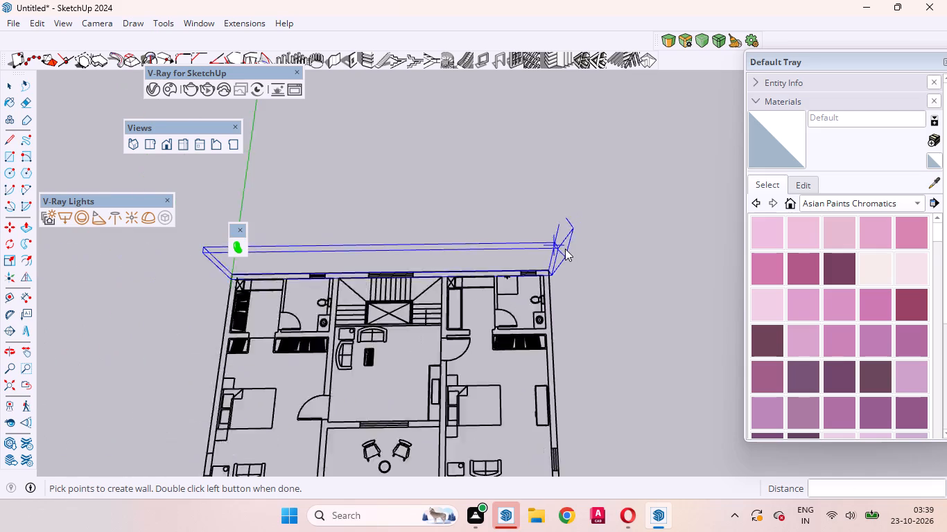
{"action": "scroll", "coordinate": [565, 249], "scroll_direction": "down", "scroll_amount": 8}
{"action": "scroll", "coordinate": [568, 374], "scroll_direction": "up", "scroll_amount": 10}
{"action": "scroll", "coordinate": [557, 295], "scroll_direction": "up", "scroll_amount": 5}
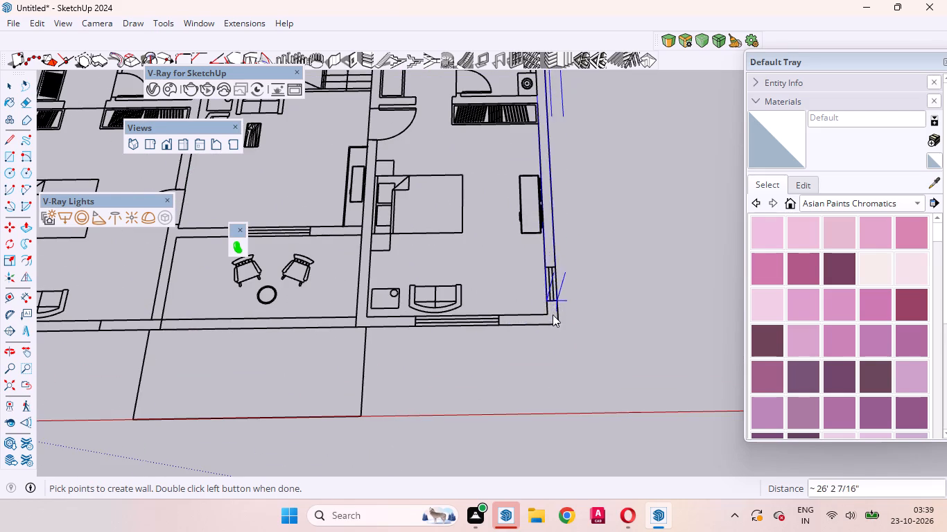
{"action": "left_click", "coordinate": [557, 324]}
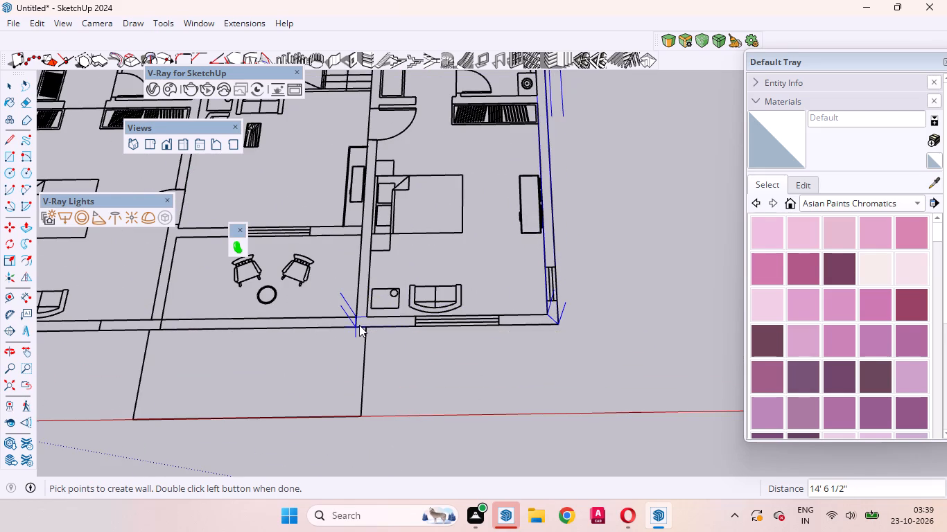
{"action": "scroll", "coordinate": [723, 319], "scroll_direction": "down", "scroll_amount": 10}
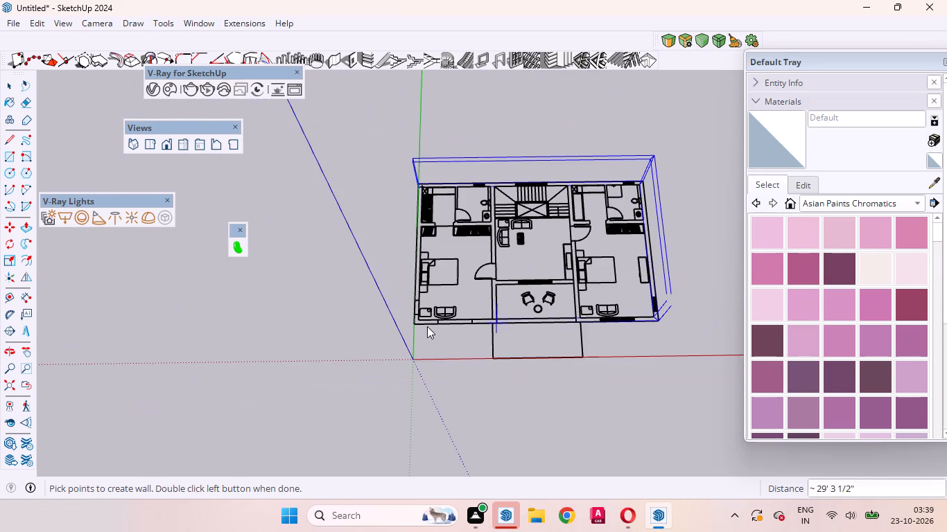
{"action": "scroll", "coordinate": [426, 326], "scroll_direction": "up", "scroll_amount": 13}
{"action": "scroll", "coordinate": [425, 324], "scroll_direction": "down", "scroll_amount": 1}
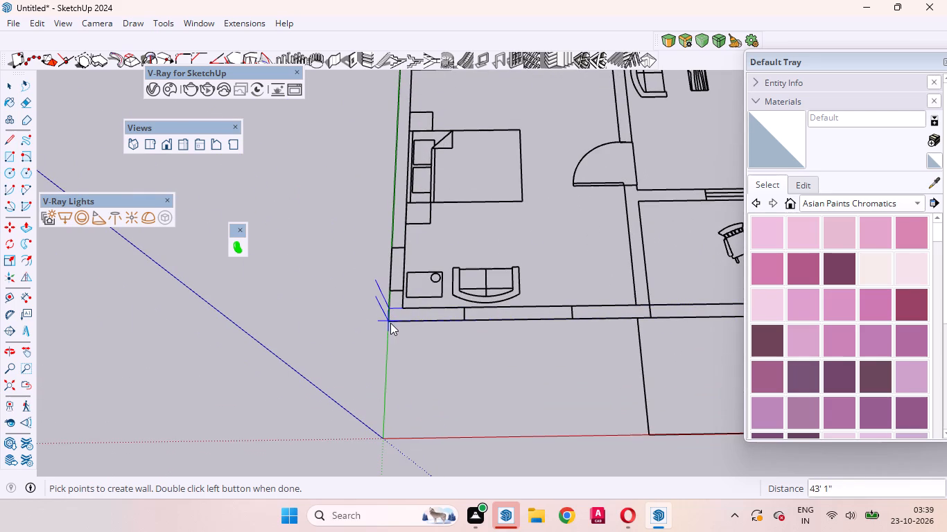
{"action": "left_click", "coordinate": [386, 319]}
Run the wall about 27' 2 7/16" along the remaining short side toward the starting corner and finish the perimeter wall.
{"action": "scroll", "coordinate": [407, 288], "scroll_direction": "down", "scroll_amount": 6}
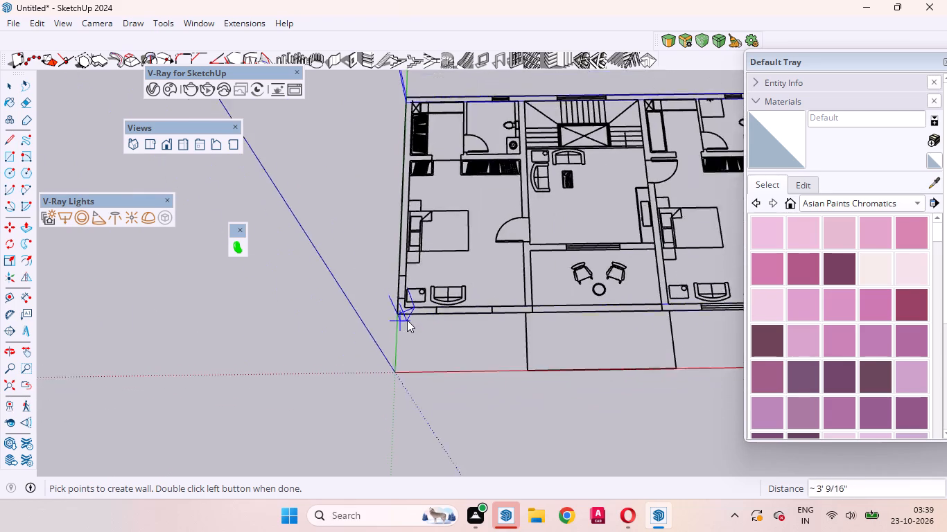
{"action": "scroll", "coordinate": [407, 320], "scroll_direction": "down", "scroll_amount": 5}
{"action": "scroll", "coordinate": [407, 176], "scroll_direction": "up", "scroll_amount": 3}
{"action": "scroll", "coordinate": [407, 175], "scroll_direction": "down", "scroll_amount": 2}
{"action": "scroll", "coordinate": [407, 175], "scroll_direction": "up", "scroll_amount": 10}
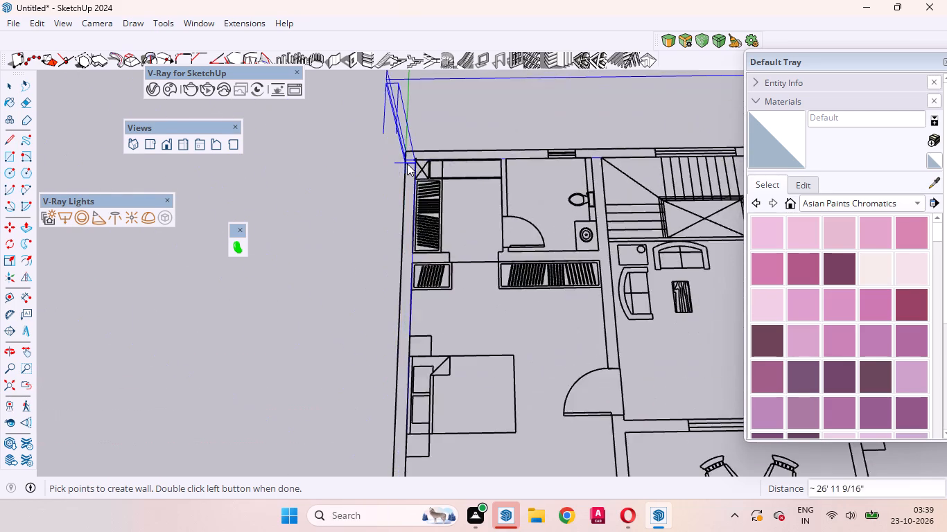
{"action": "scroll", "coordinate": [407, 163], "scroll_direction": "up", "scroll_amount": 2}
{"action": "scroll", "coordinate": [407, 163], "scroll_direction": "down", "scroll_amount": 2}
{"action": "scroll", "coordinate": [407, 163], "scroll_direction": "up", "scroll_amount": 7}
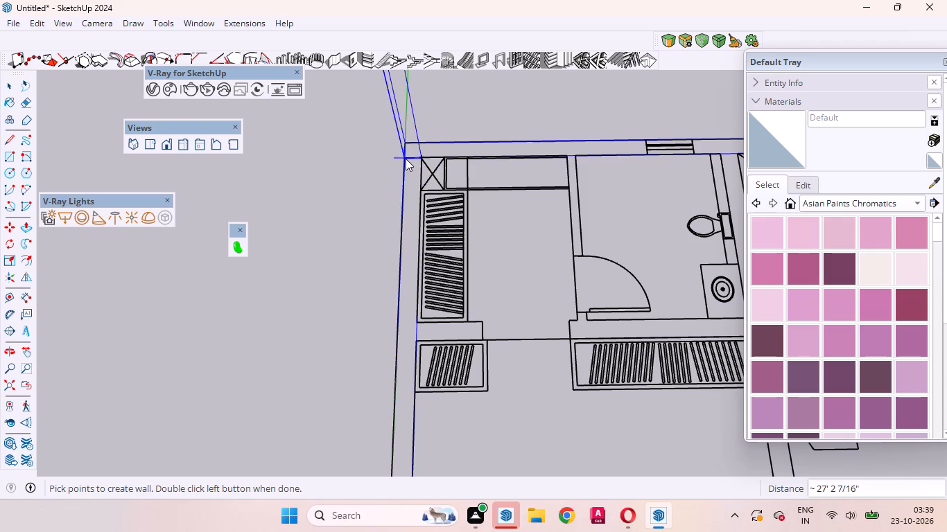
{"action": "double_click", "coordinate": [406, 159]}
Inside the wall group, Push/Pull the narrow face at the unjoined starting corner about 9/16" to close the gap.
{"action": "scroll", "coordinate": [476, 196], "scroll_direction": "down", "scroll_amount": 7}
{"action": "scroll", "coordinate": [488, 219], "scroll_direction": "up", "scroll_amount": 1}
{"action": "scroll", "coordinate": [488, 219], "scroll_direction": "down", "scroll_amount": 6}
{"action": "middle_click_drag", "start_coordinate": [450, 221], "coordinate": [716, 83]}
{"action": "scroll", "coordinate": [555, 150], "scroll_direction": "up", "scroll_amount": 1}
{"action": "scroll", "coordinate": [422, 276], "scroll_direction": "up", "scroll_amount": 4}
{"action": "scroll", "coordinate": [403, 280], "scroll_direction": "down", "scroll_amount": 2}
{"action": "scroll", "coordinate": [367, 236], "scroll_direction": "up", "scroll_amount": 20}
{"action": "scroll", "coordinate": [367, 236], "scroll_direction": "up", "scroll_amount": 5}
{"action": "scroll", "coordinate": [315, 209], "scroll_direction": "down", "scroll_amount": 3}
{"action": "scroll", "coordinate": [315, 209], "scroll_direction": "up", "scroll_amount": 11}
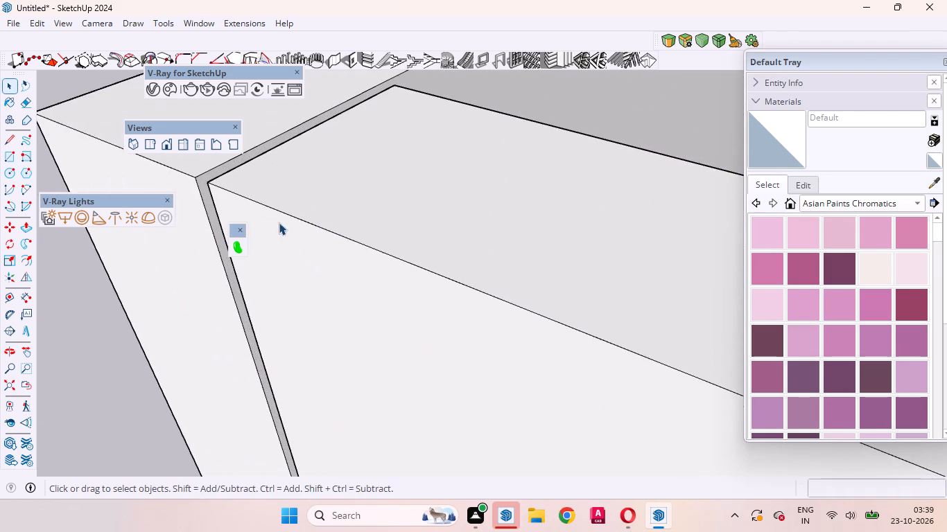
{"action": "middle_click_drag", "start_coordinate": [285, 251], "coordinate": [663, 235]}
{"action": "scroll", "coordinate": [666, 231], "scroll_direction": "up", "scroll_amount": 1}
{"action": "scroll", "coordinate": [585, 218], "scroll_direction": "down", "scroll_amount": 10}
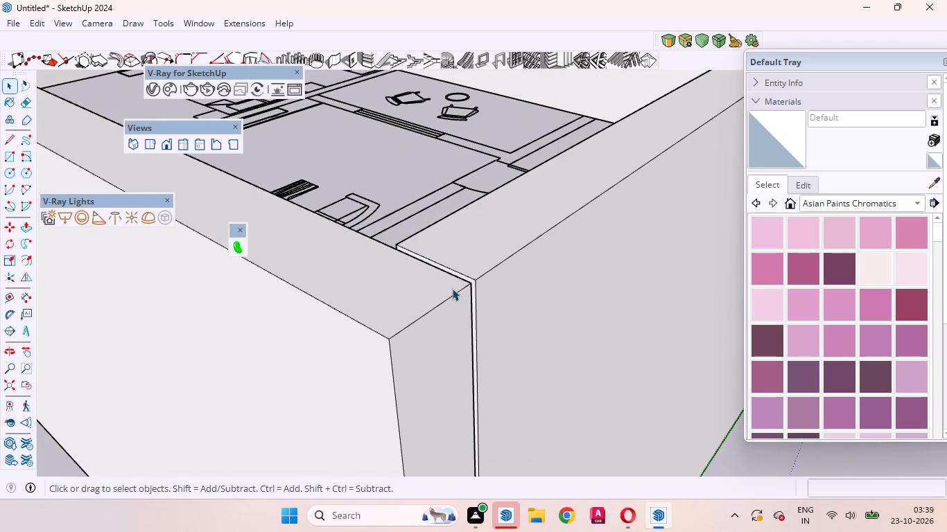
{"action": "scroll", "coordinate": [452, 288], "scroll_direction": "up", "scroll_amount": 17}
{"action": "middle_click_drag", "start_coordinate": [510, 310], "coordinate": [476, 310]}
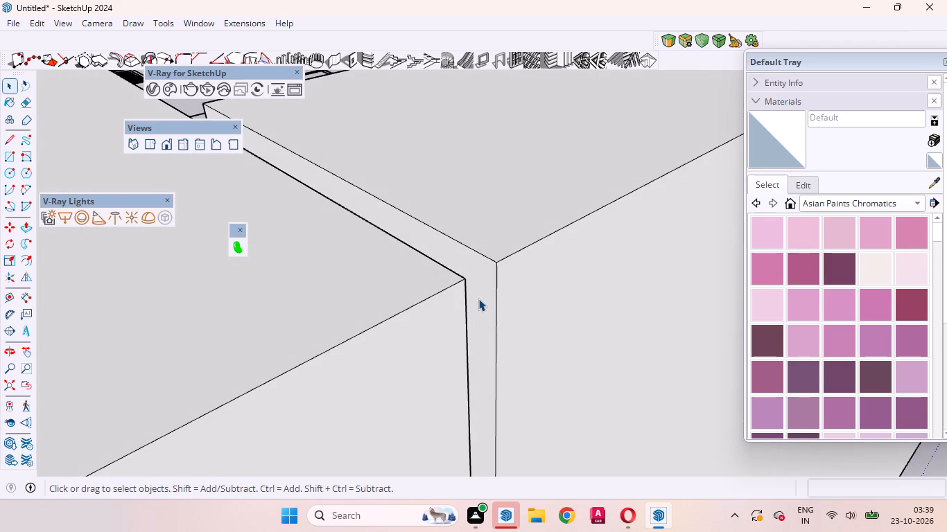
{"action": "left_click", "coordinate": [478, 299]}
{"action": "triple_click", "coordinate": [478, 299]}
{"action": "left_click", "coordinate": [481, 303]}
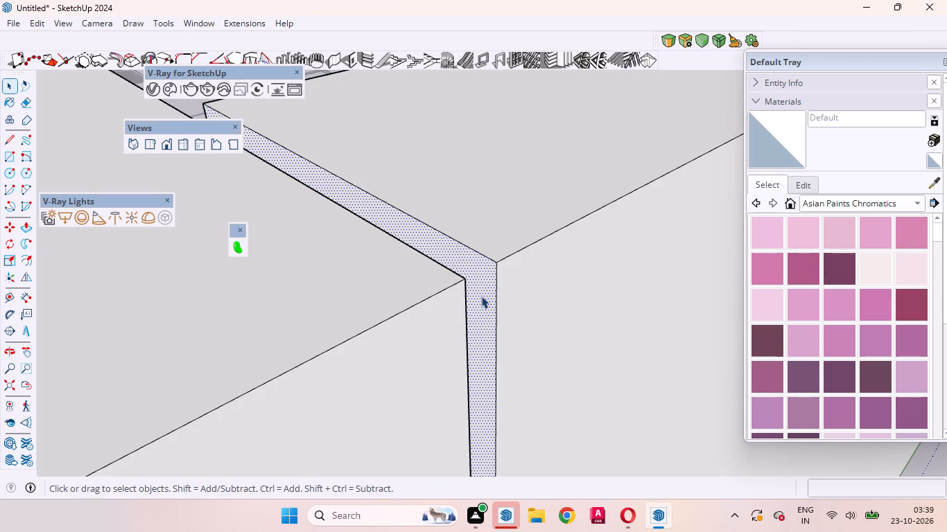
{"action": "key", "text": "p"}
{"action": "left_click", "coordinate": [483, 294]}
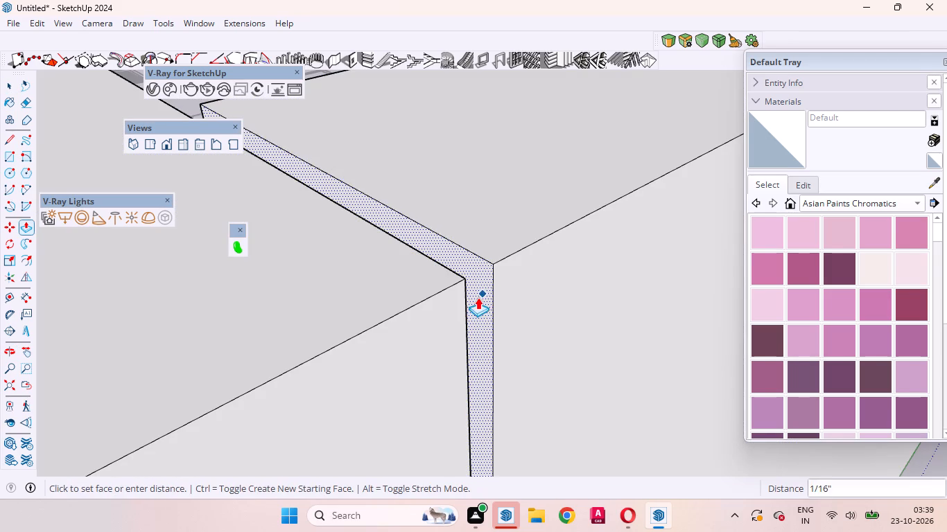
{"action": "left_click", "coordinate": [446, 314]}
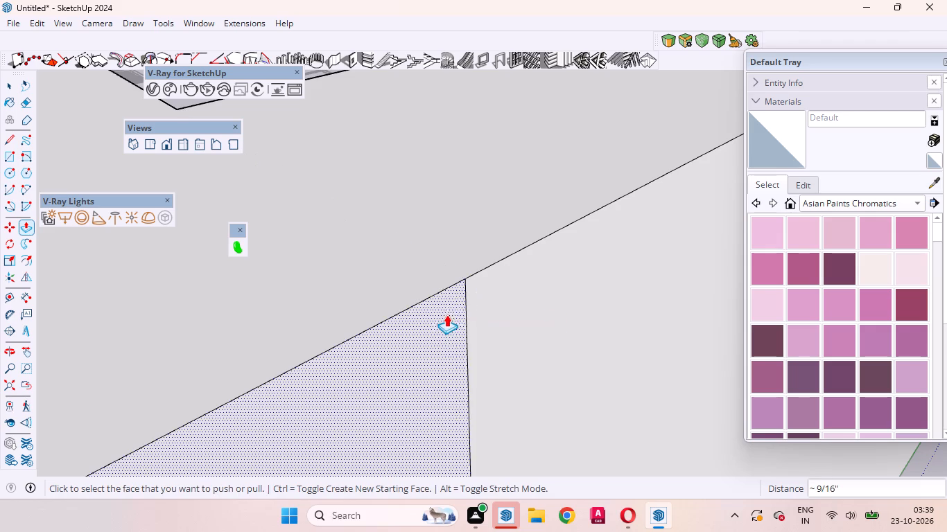
{"action": "key", "text": "space"}
Delete the leftover vertical seam edge on the outer wall face near the joined corner, and leave the wall group.
{"action": "scroll", "coordinate": [454, 346], "scroll_direction": "down", "scroll_amount": 15}
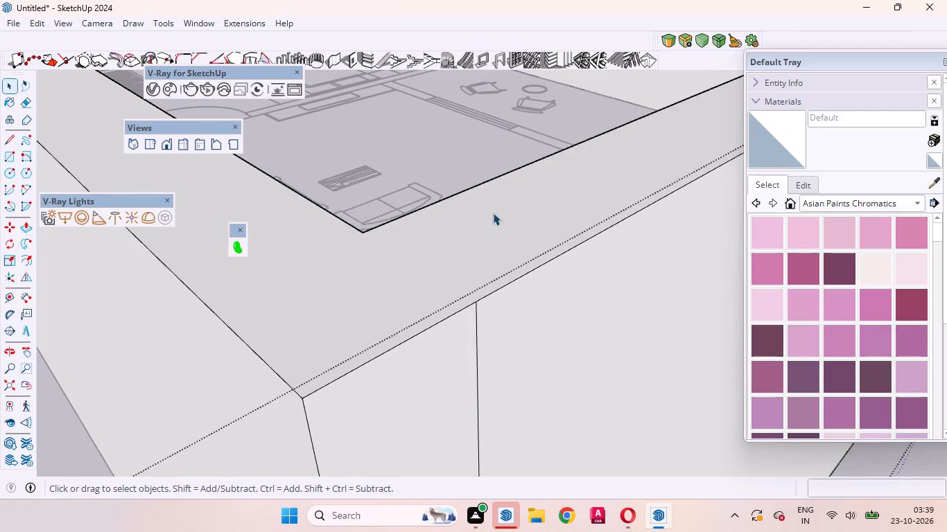
{"action": "scroll", "coordinate": [493, 213], "scroll_direction": "down", "scroll_amount": 3}
{"action": "left_click", "coordinate": [482, 330]}
{"action": "left_click", "coordinate": [487, 332]}
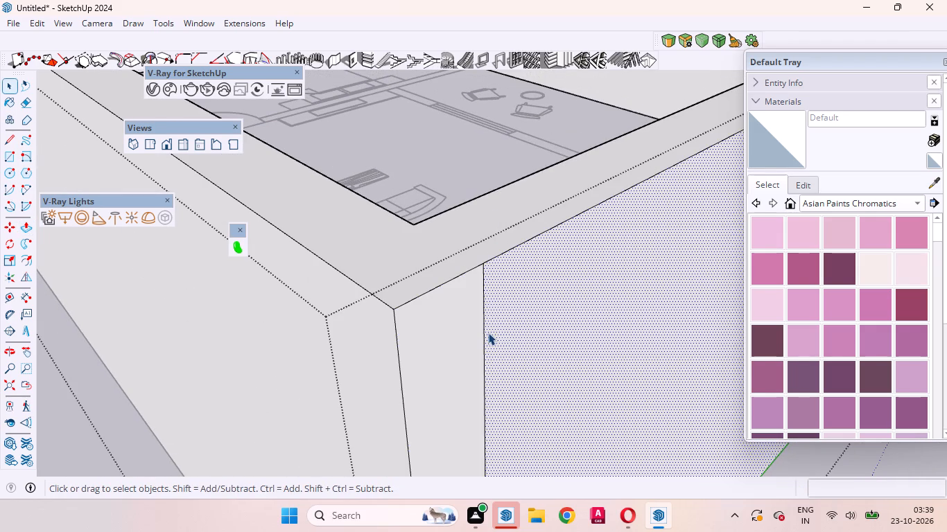
{"action": "left_click", "coordinate": [483, 332]}
{"action": "key", "text": "Delete"}
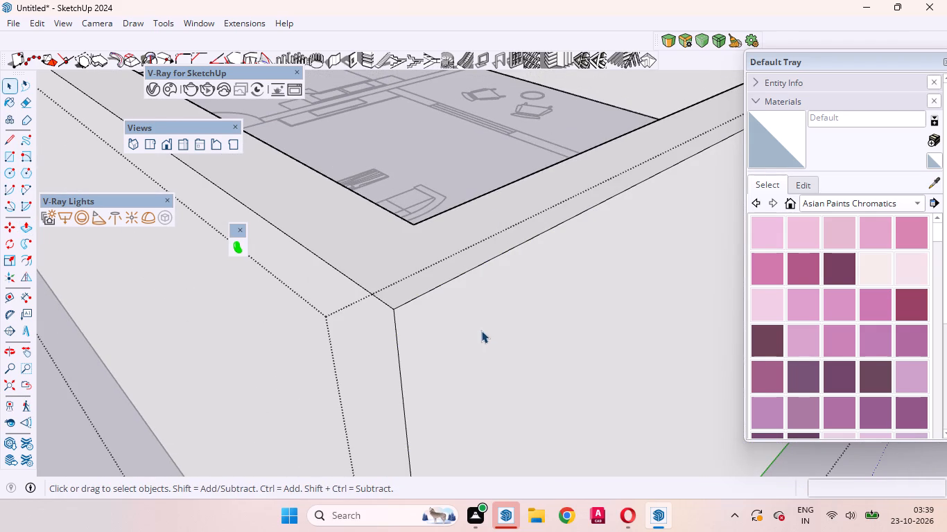
{"action": "scroll", "coordinate": [466, 298], "scroll_direction": "down", "scroll_amount": 1}
{"action": "scroll", "coordinate": [465, 298], "scroll_direction": "up", "scroll_amount": 1}
{"action": "scroll", "coordinate": [465, 298], "scroll_direction": "down", "scroll_amount": 20}
{"action": "scroll", "coordinate": [465, 298], "scroll_direction": "down", "scroll_amount": 5}
{"action": "scroll", "coordinate": [435, 282], "scroll_direction": "up", "scroll_amount": 1}
{"action": "scroll", "coordinate": [435, 283], "scroll_direction": "down", "scroll_amount": 2}
{"action": "scroll", "coordinate": [437, 283], "scroll_direction": "up", "scroll_amount": 1}
{"action": "scroll", "coordinate": [437, 286], "scroll_direction": "down", "scroll_amount": 1}
{"action": "middle_click_drag", "start_coordinate": [470, 301], "coordinate": [256, 338]}
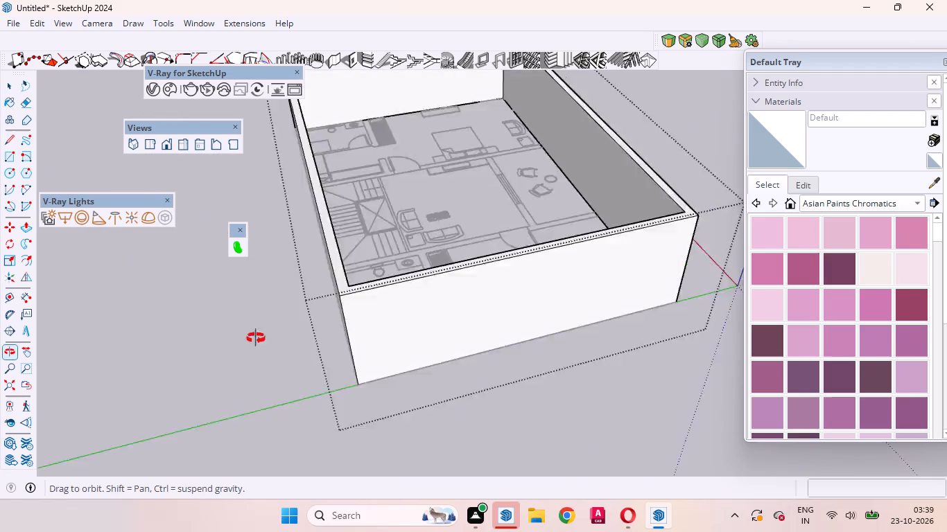
{"action": "middle_click_drag", "start_coordinate": [256, 338], "coordinate": [157, 335]}
{"action": "scroll", "coordinate": [166, 334], "scroll_direction": "up", "scroll_amount": 2}
{"action": "scroll", "coordinate": [396, 344], "scroll_direction": "up", "scroll_amount": 1}
{"action": "scroll", "coordinate": [394, 344], "scroll_direction": "down", "scroll_amount": 13}
{"action": "left_click", "coordinate": [620, 381]}
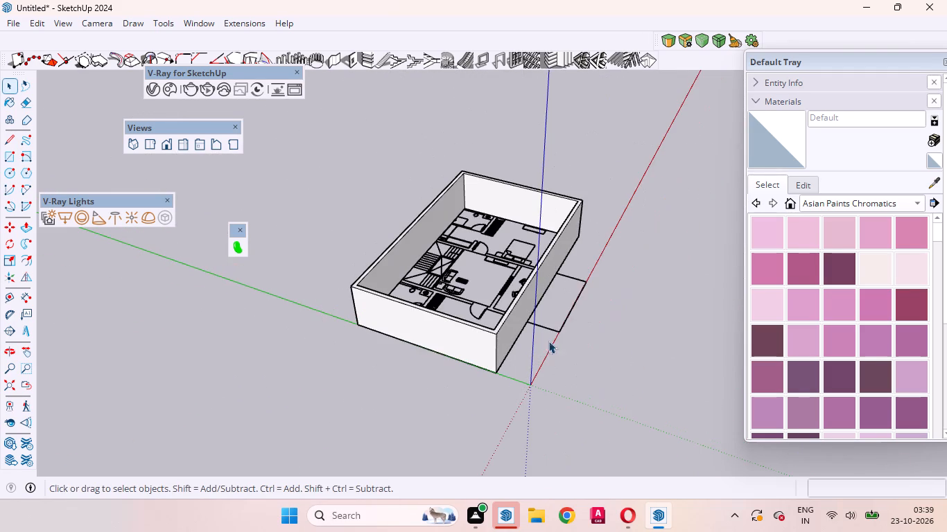
Build a 26' 6" full-depth partition wall between the origin-side bedroom and the stair and living area, from the stair-side perimeter wall to the balcony side.
{"action": "middle_click_drag", "start_coordinate": [522, 316], "coordinate": [168, 441]}
{"action": "middle_click", "coordinate": [168, 443]}
{"action": "scroll", "coordinate": [550, 347], "scroll_direction": "down", "scroll_amount": 5}
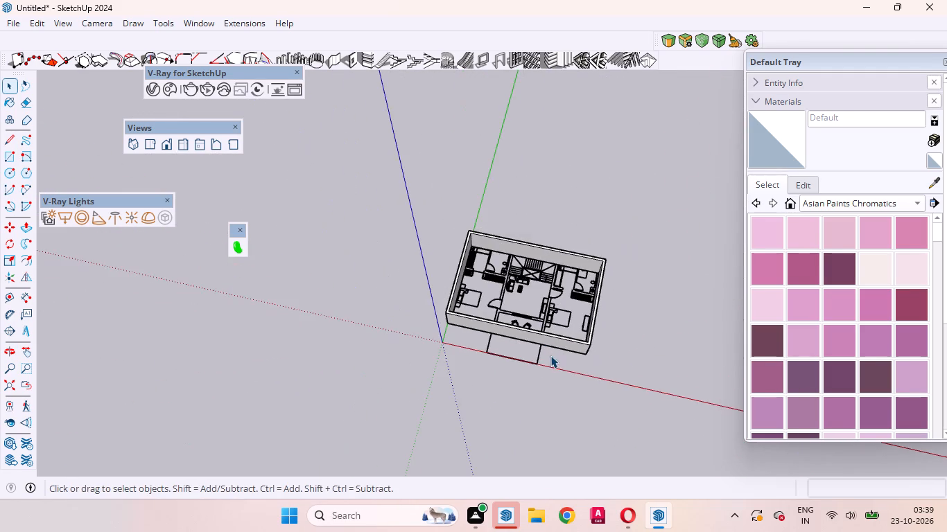
{"action": "middle_click_drag", "start_coordinate": [536, 365], "coordinate": [666, 391]}
{"action": "scroll", "coordinate": [586, 259], "scroll_direction": "up", "scroll_amount": 11}
{"action": "middle_click_drag", "start_coordinate": [566, 355], "coordinate": [540, 362]}
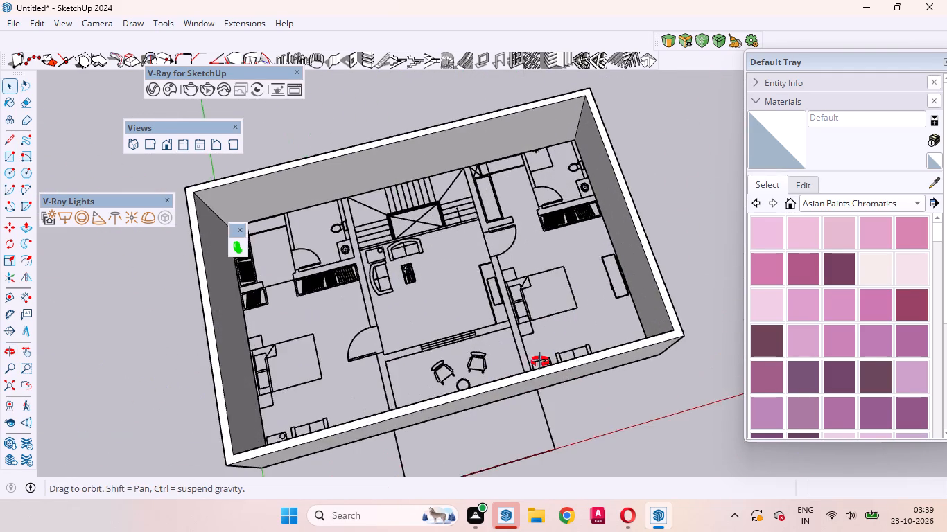
{"action": "middle_click_drag", "start_coordinate": [540, 362], "coordinate": [503, 371]}
{"action": "middle_click", "coordinate": [503, 371]}
{"action": "scroll", "coordinate": [503, 369], "scroll_direction": "up", "scroll_amount": 1}
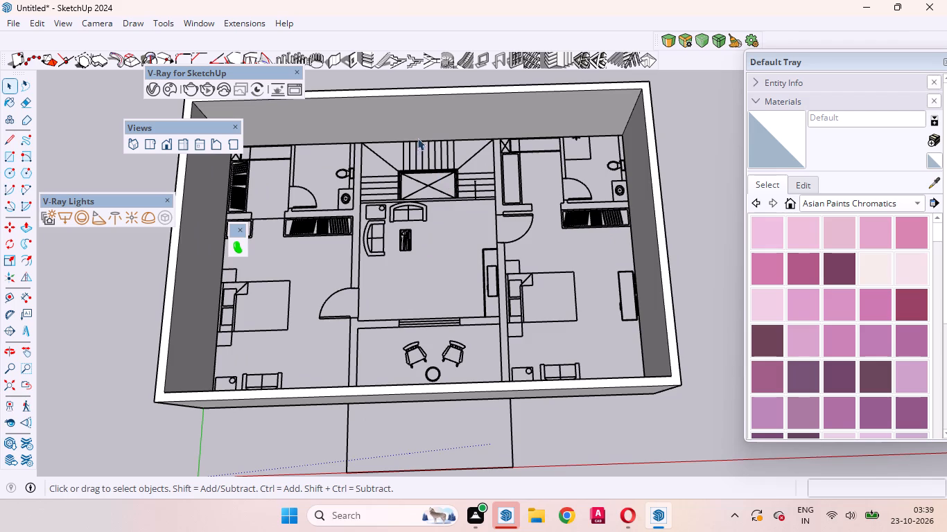
{"action": "left_click", "coordinate": [330, 59]}
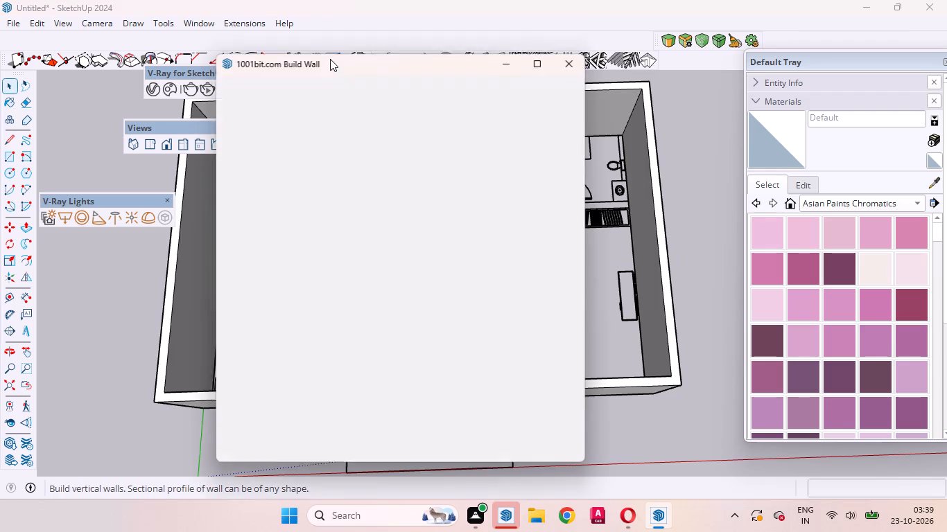
{"action": "left_click", "coordinate": [261, 399]}
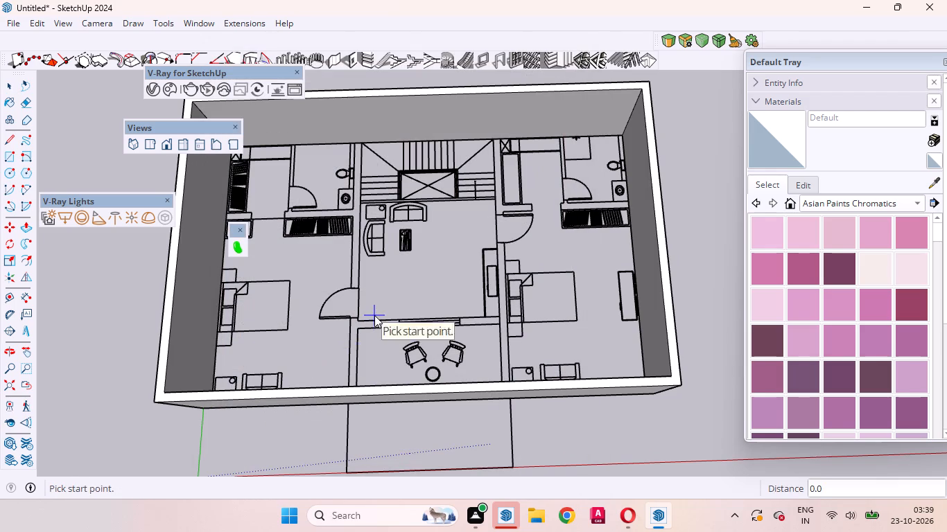
{"action": "left_click", "coordinate": [356, 148]}
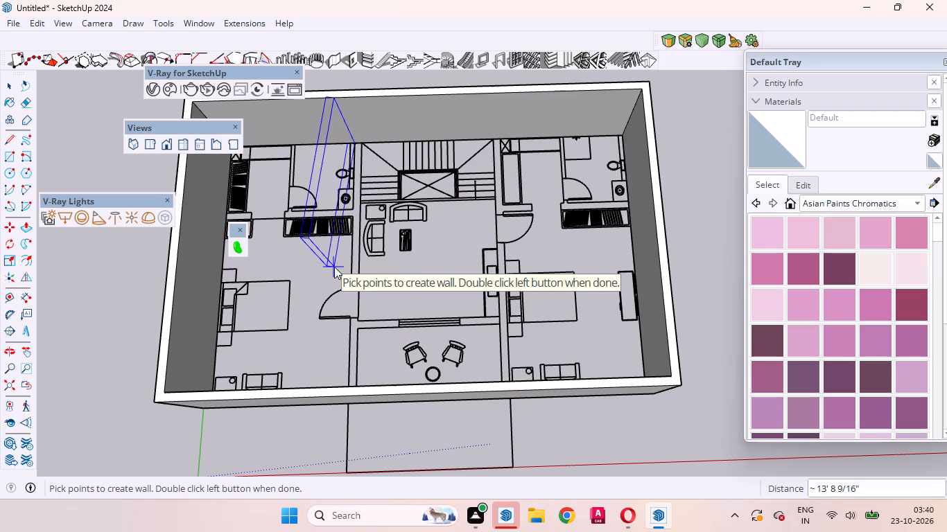
{"action": "key", "text": "Escape"}
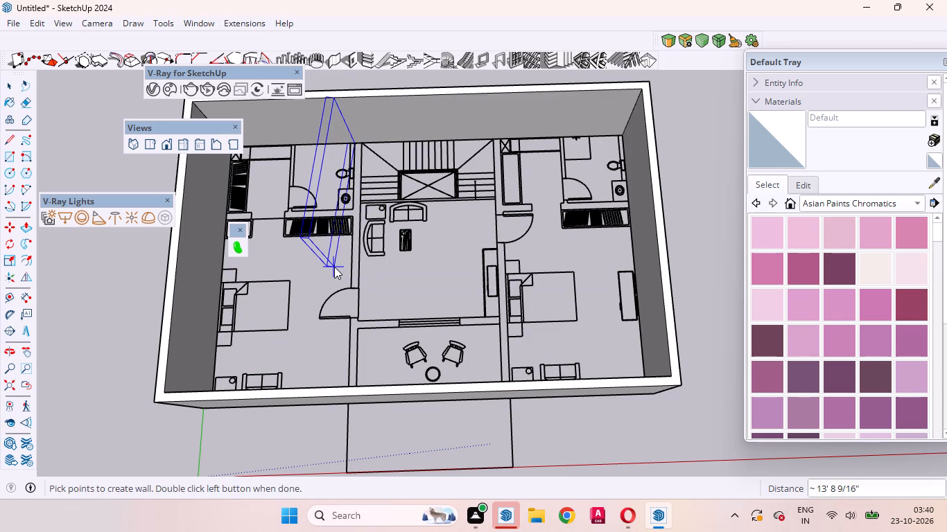
{"action": "left_click", "coordinate": [360, 143]}
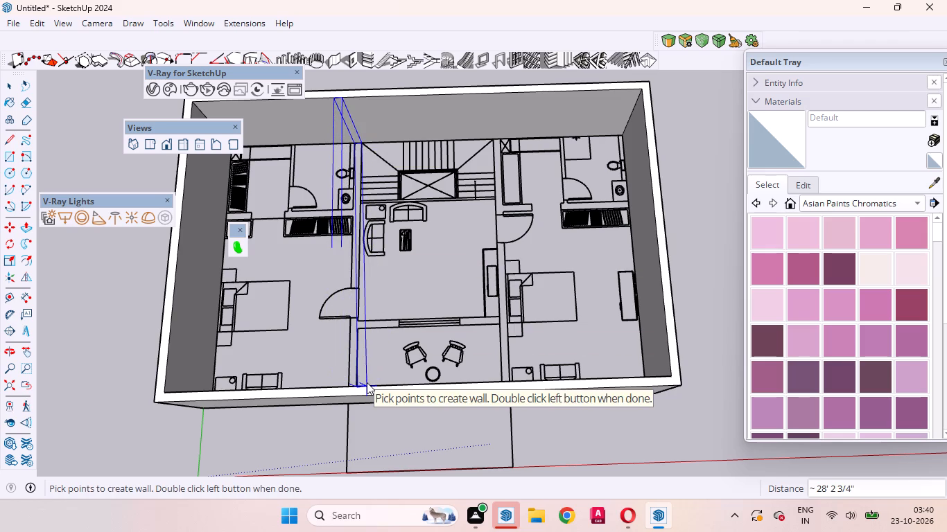
{"action": "scroll", "coordinate": [397, 344], "scroll_direction": "down", "scroll_amount": 5}
{"action": "middle_click_drag", "start_coordinate": [383, 322], "coordinate": [383, 443]}
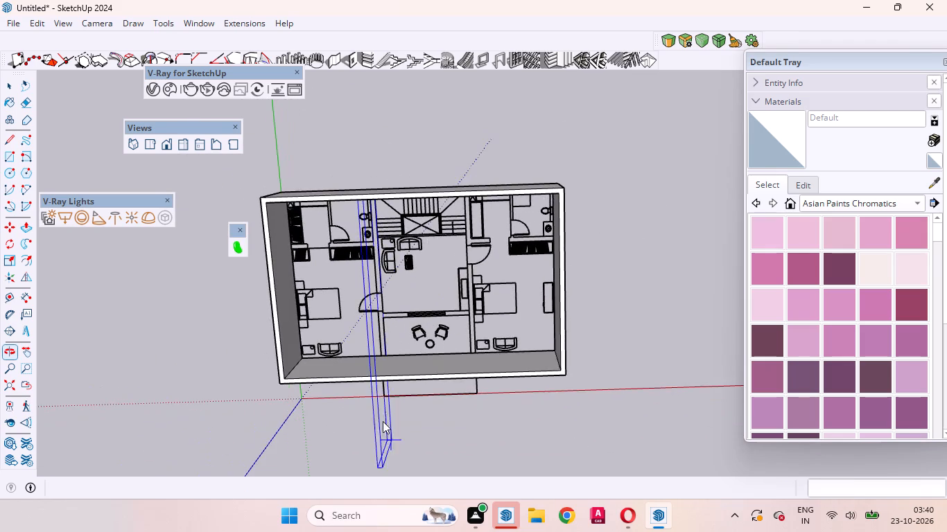
{"action": "scroll", "coordinate": [377, 384], "scroll_direction": "up", "scroll_amount": 11}
{"action": "scroll", "coordinate": [390, 337], "scroll_direction": "down", "scroll_amount": 2}
{"action": "scroll", "coordinate": [392, 335], "scroll_direction": "up", "scroll_amount": 2}
{"action": "scroll", "coordinate": [393, 332], "scroll_direction": "down", "scroll_amount": 3}
{"action": "scroll", "coordinate": [396, 330], "scroll_direction": "up", "scroll_amount": 1}
{"action": "scroll", "coordinate": [396, 330], "scroll_direction": "down", "scroll_amount": 1}
{"action": "scroll", "coordinate": [396, 330], "scroll_direction": "up", "scroll_amount": 3}
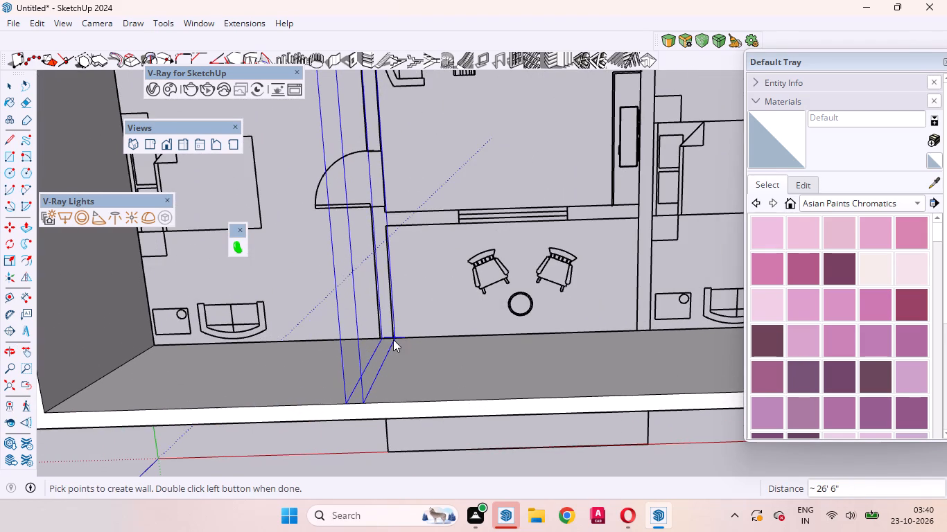
{"action": "double_click", "coordinate": [392, 337]}
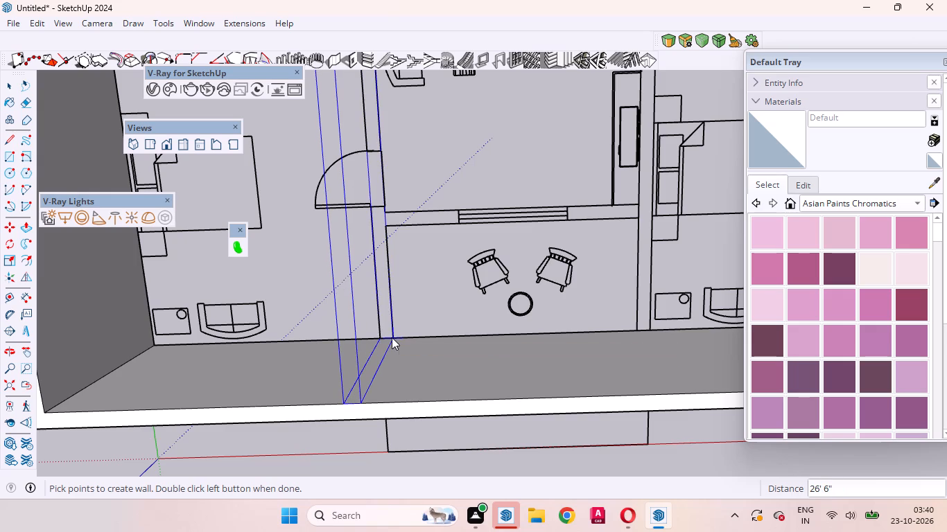
Build a 9" thick, 9' 4" high full-depth partition wall between the stair and living area and the other bedroom, ending at the balcony-side wall.
{"action": "scroll", "coordinate": [487, 321], "scroll_direction": "down", "scroll_amount": 3}
{"action": "scroll", "coordinate": [487, 321], "scroll_direction": "up", "scroll_amount": 1}
{"action": "scroll", "coordinate": [487, 321], "scroll_direction": "down", "scroll_amount": 9}
{"action": "middle_click_drag", "start_coordinate": [483, 333], "coordinate": [465, 200]}
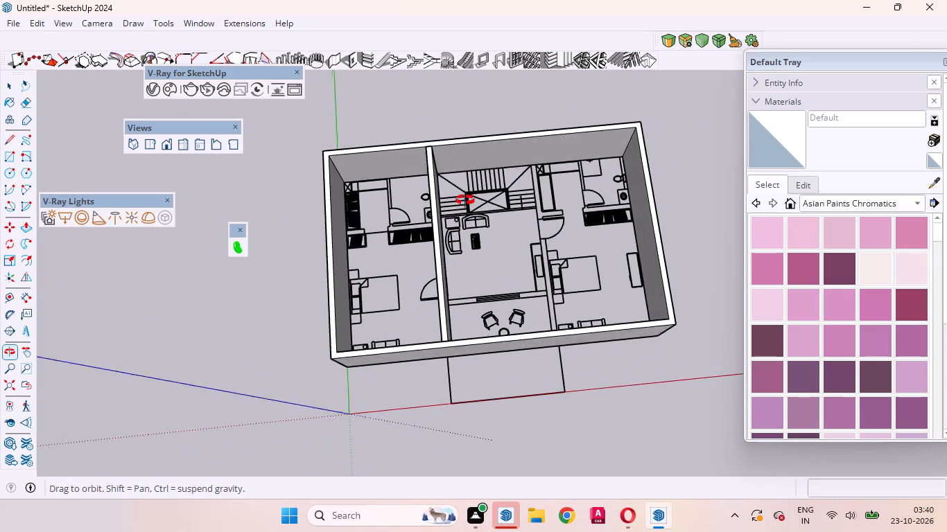
{"action": "middle_click_drag", "start_coordinate": [465, 200], "coordinate": [445, 156]}
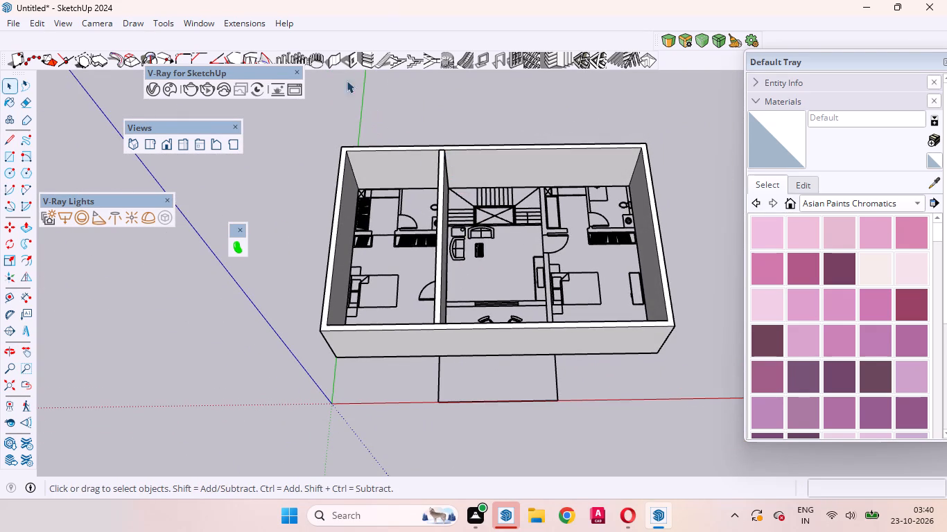
{"action": "left_click", "coordinate": [331, 66]}
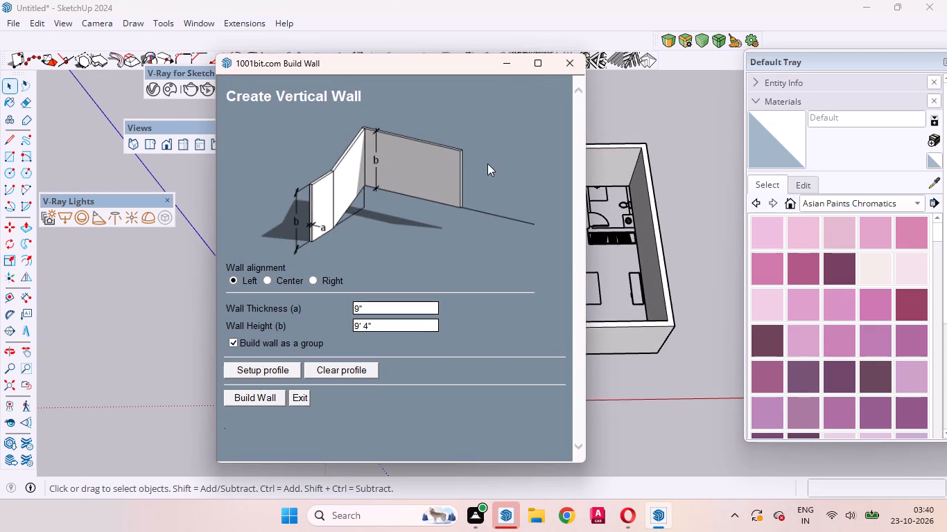
{"action": "left_click", "coordinate": [263, 401]}
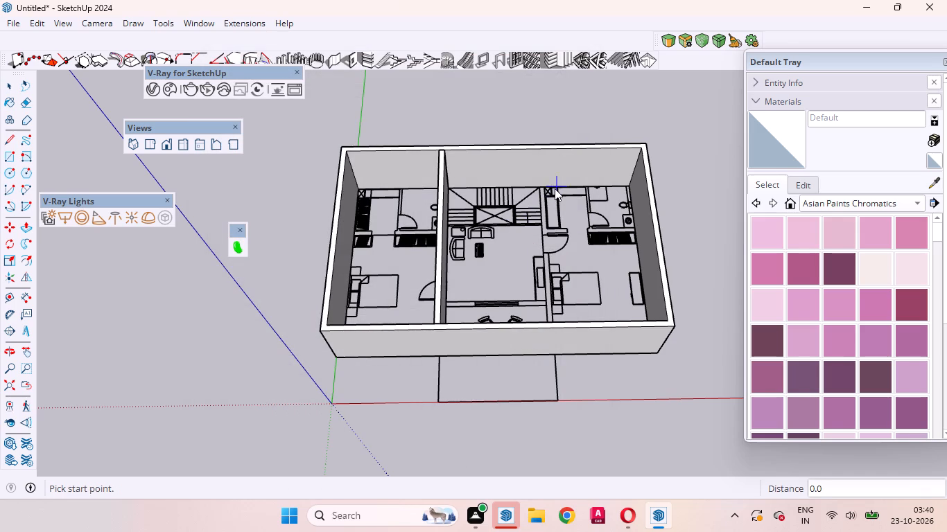
{"action": "left_click", "coordinate": [544, 187]}
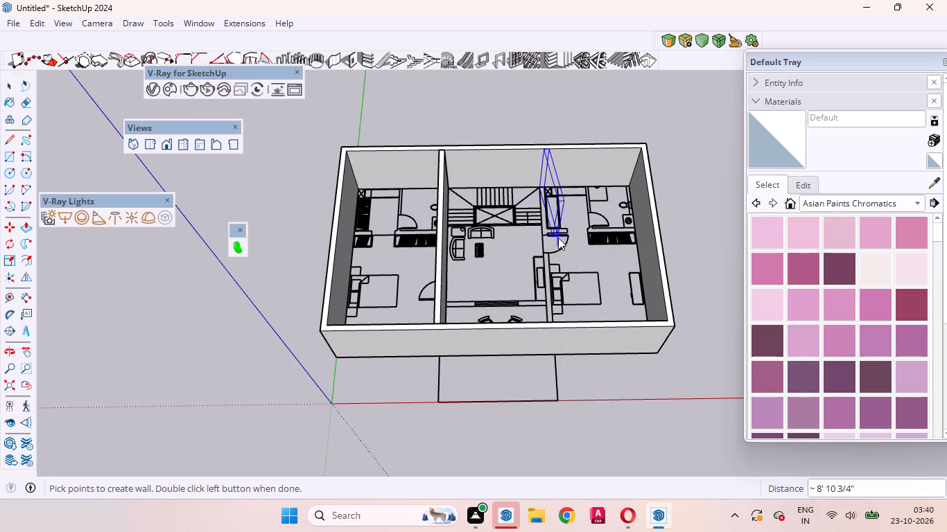
{"action": "scroll", "coordinate": [572, 268], "scroll_direction": "down", "scroll_amount": 3}
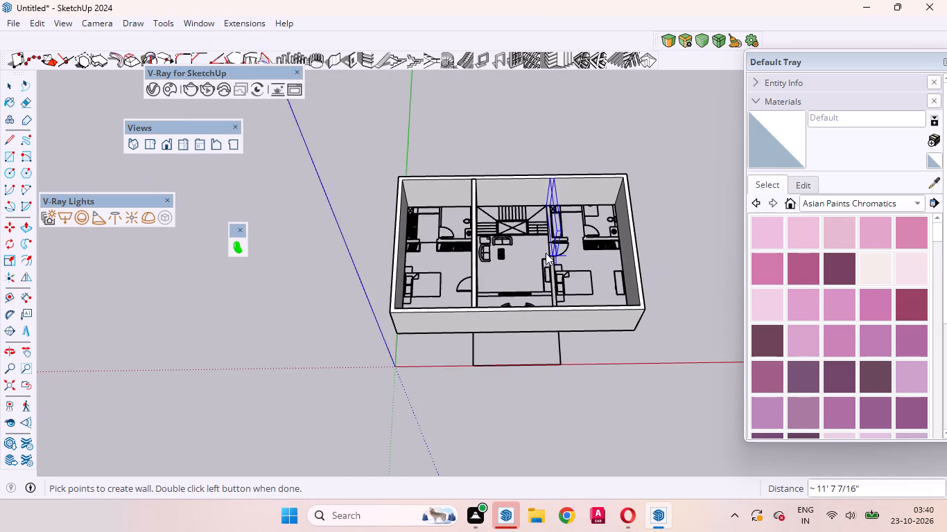
{"action": "middle_click_drag", "start_coordinate": [544, 263], "coordinate": [547, 487]}
{"action": "scroll", "coordinate": [536, 347], "scroll_direction": "up", "scroll_amount": 12}
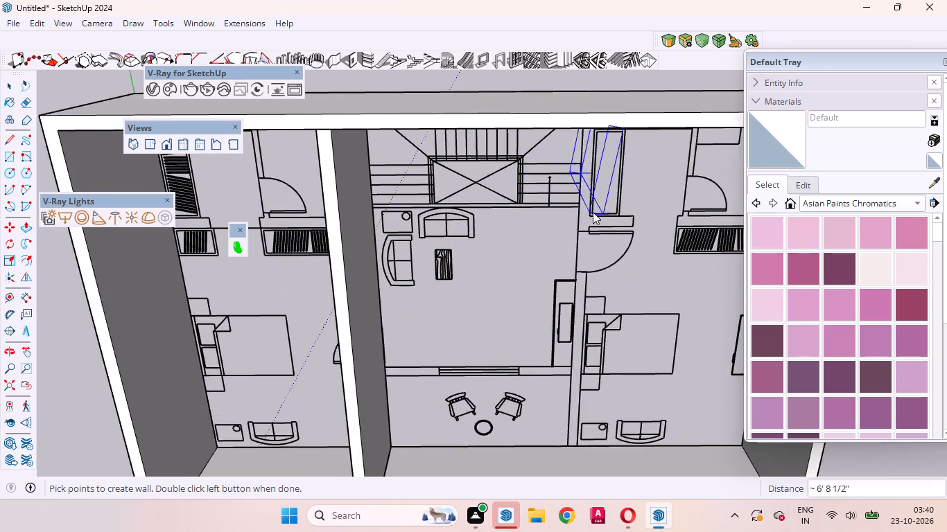
{"action": "scroll", "coordinate": [593, 212], "scroll_direction": "up", "scroll_amount": 5}
{"action": "middle_click_drag", "start_coordinate": [566, 242], "coordinate": [566, 178]}
{"action": "scroll", "coordinate": [510, 299], "scroll_direction": "down", "scroll_amount": 9}
{"action": "scroll", "coordinate": [506, 315], "scroll_direction": "up", "scroll_amount": 1}
{"action": "scroll", "coordinate": [506, 315], "scroll_direction": "down", "scroll_amount": 3}
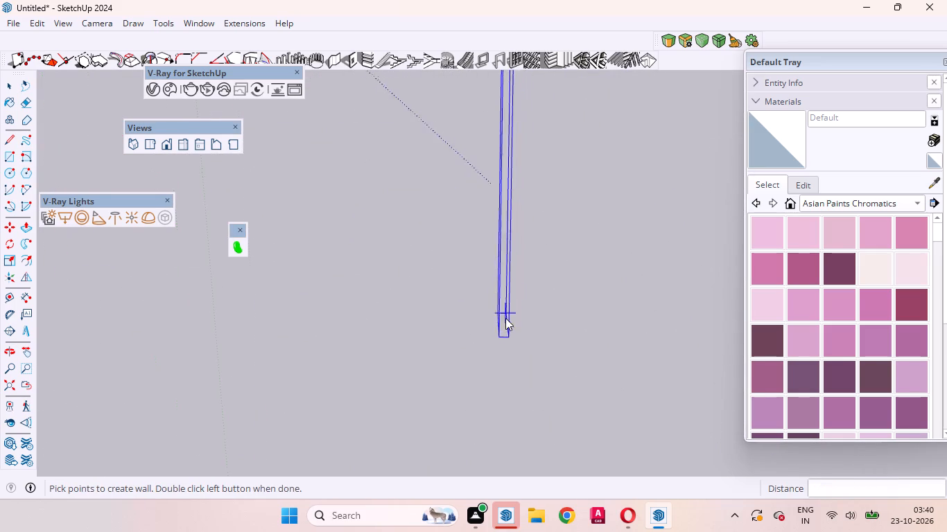
{"action": "scroll", "coordinate": [505, 318], "scroll_direction": "down", "scroll_amount": 20}
{"action": "scroll", "coordinate": [505, 318], "scroll_direction": "down", "scroll_amount": 4}
{"action": "scroll", "coordinate": [495, 182], "scroll_direction": "up", "scroll_amount": 1}
{"action": "scroll", "coordinate": [495, 182], "scroll_direction": "down", "scroll_amount": 1}
{"action": "scroll", "coordinate": [495, 182], "scroll_direction": "up", "scroll_amount": 10}
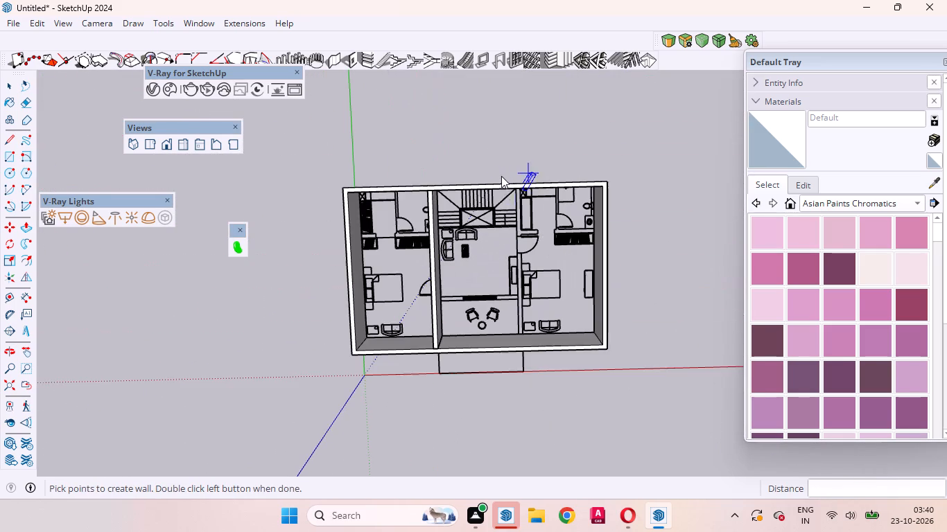
{"action": "middle_click_drag", "start_coordinate": [510, 197], "coordinate": [512, 132]}
{"action": "scroll", "coordinate": [531, 248], "scroll_direction": "up", "scroll_amount": 12}
{"action": "scroll", "coordinate": [529, 248], "scroll_direction": "down", "scroll_amount": 1}
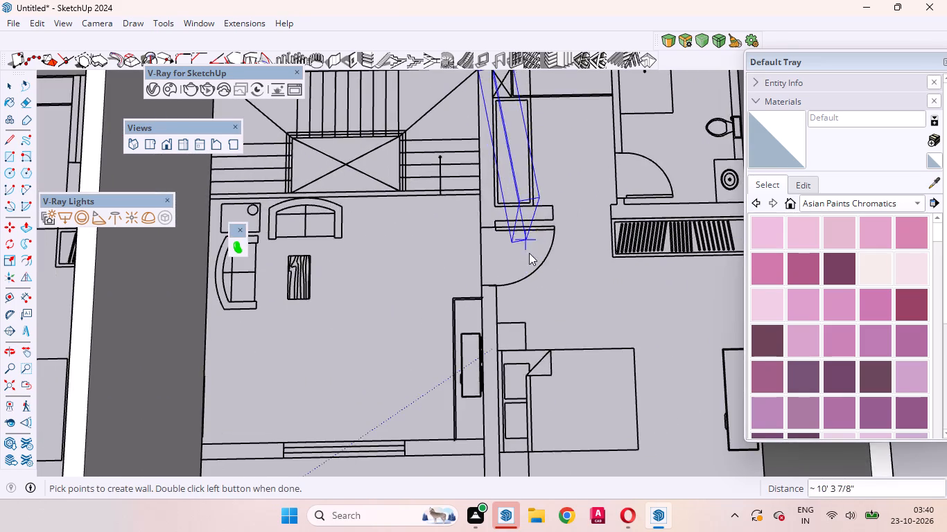
{"action": "scroll", "coordinate": [529, 253], "scroll_direction": "down", "scroll_amount": 2}
{"action": "scroll", "coordinate": [498, 319], "scroll_direction": "down", "scroll_amount": 5}
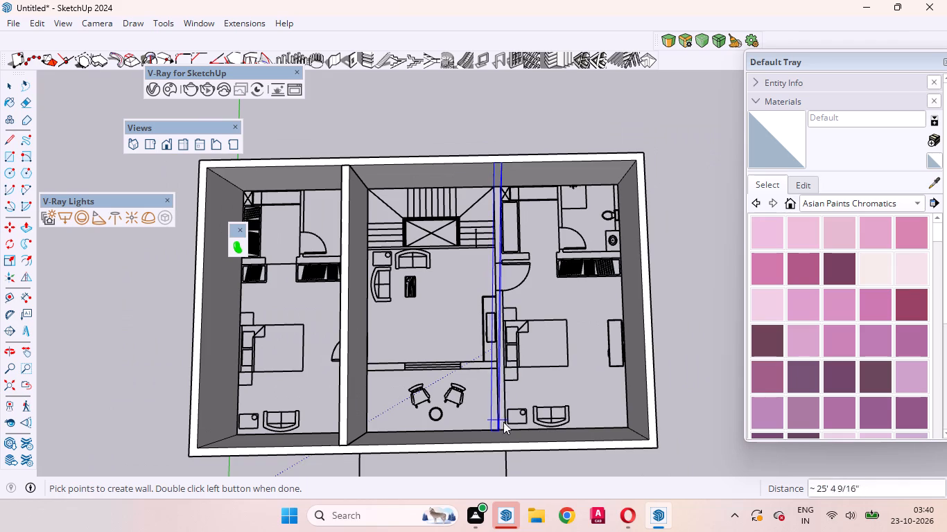
{"action": "double_click", "coordinate": [505, 428]}
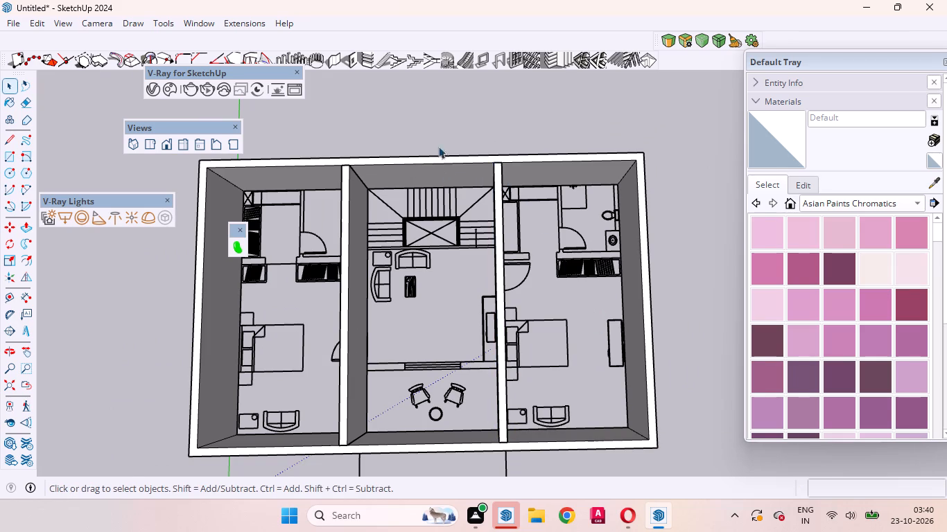
Build a 14' cross wall, 9" thick and 9' 4" high, between the living area and the balcony, spanning the two partition walls.
{"action": "left_click", "coordinate": [336, 55]}
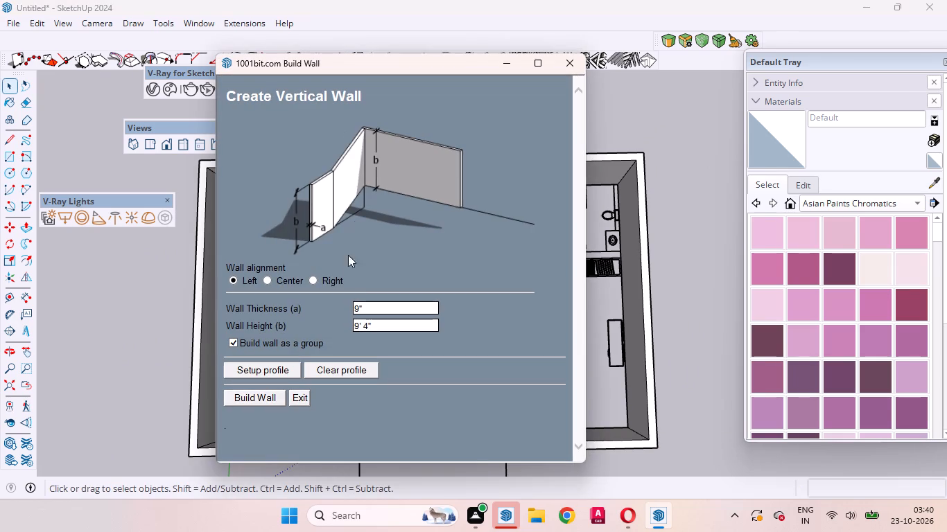
{"action": "left_click", "coordinate": [247, 395]}
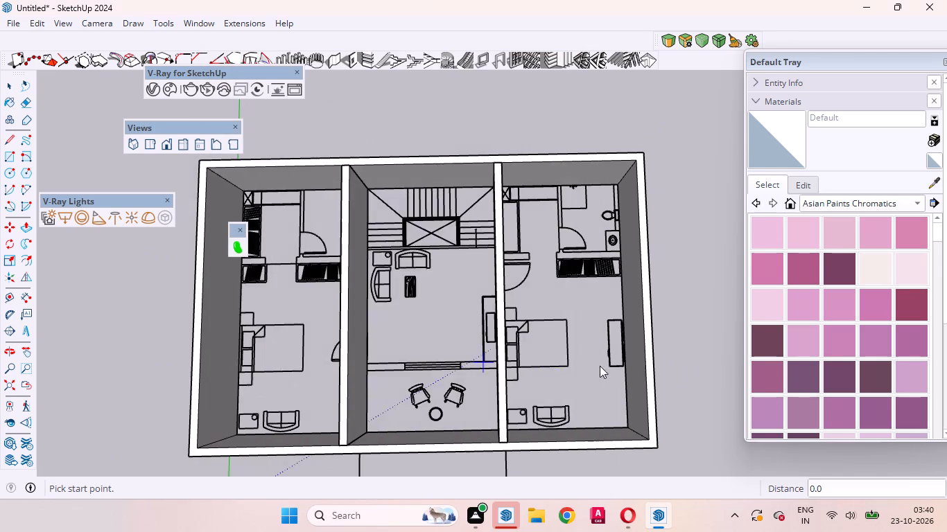
{"action": "scroll", "coordinate": [724, 361], "scroll_direction": "down", "scroll_amount": 3}
{"action": "scroll", "coordinate": [381, 366], "scroll_direction": "up", "scroll_amount": 18}
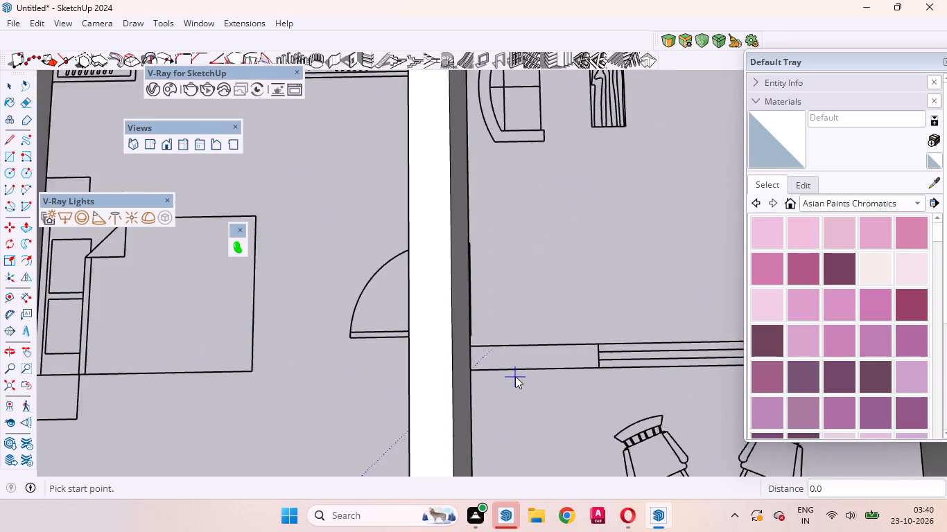
{"action": "scroll", "coordinate": [515, 376], "scroll_direction": "up", "scroll_amount": 10}
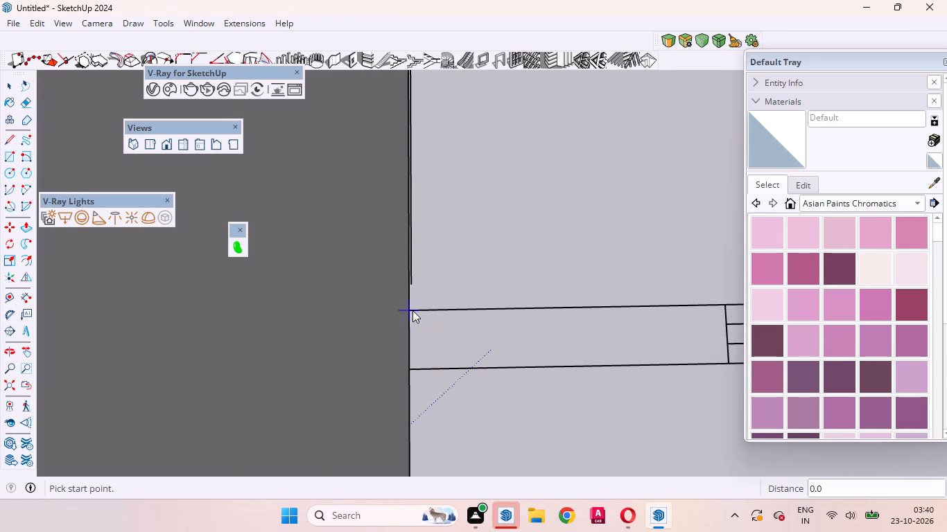
{"action": "left_click", "coordinate": [412, 310]}
{"action": "scroll", "coordinate": [480, 334], "scroll_direction": "down", "scroll_amount": 16}
{"action": "scroll", "coordinate": [406, 334], "scroll_direction": "up", "scroll_amount": 1}
{"action": "scroll", "coordinate": [411, 339], "scroll_direction": "down", "scroll_amount": 1}
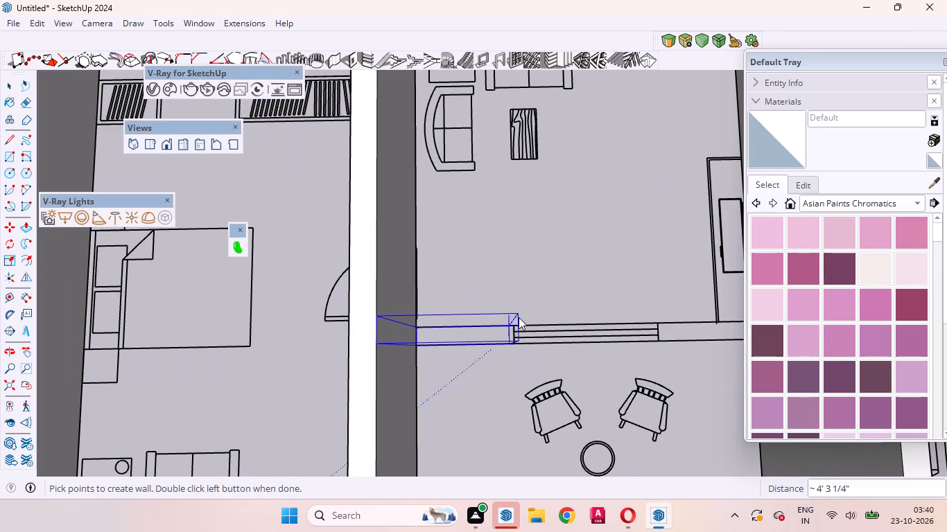
{"action": "scroll", "coordinate": [519, 317], "scroll_direction": "down", "scroll_amount": 6}
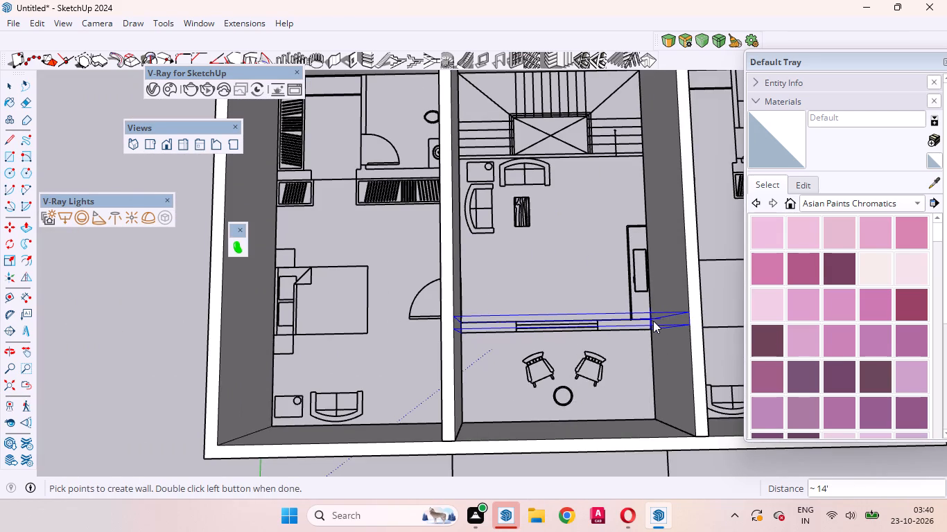
{"action": "scroll", "coordinate": [649, 319], "scroll_direction": "up", "scroll_amount": 13}
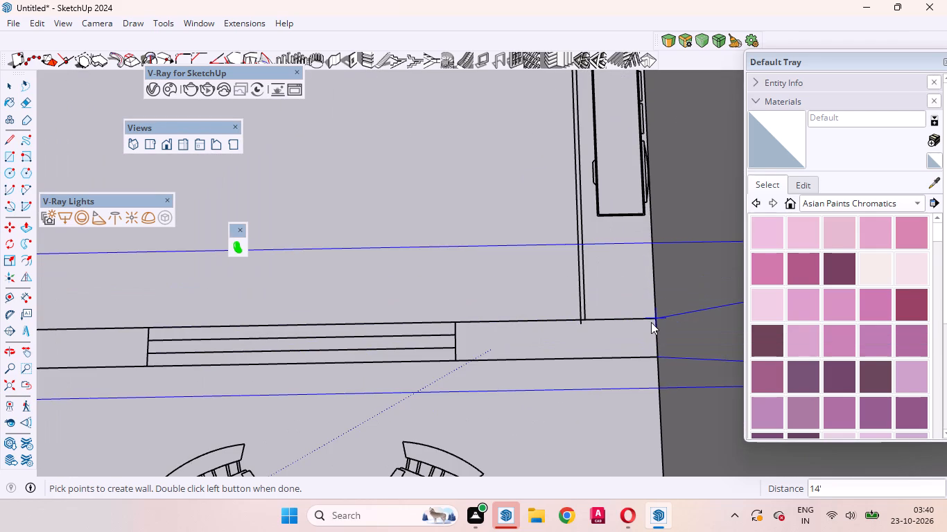
{"action": "double_click", "coordinate": [654, 318]}
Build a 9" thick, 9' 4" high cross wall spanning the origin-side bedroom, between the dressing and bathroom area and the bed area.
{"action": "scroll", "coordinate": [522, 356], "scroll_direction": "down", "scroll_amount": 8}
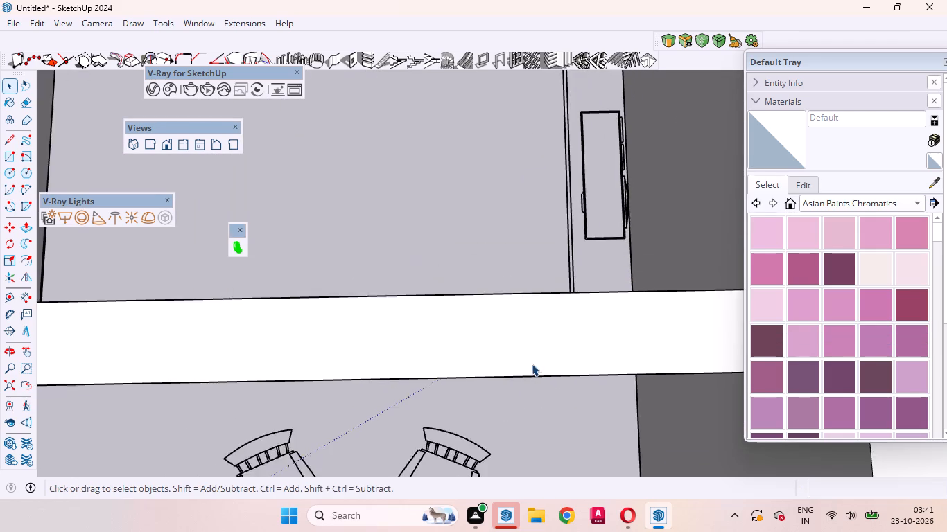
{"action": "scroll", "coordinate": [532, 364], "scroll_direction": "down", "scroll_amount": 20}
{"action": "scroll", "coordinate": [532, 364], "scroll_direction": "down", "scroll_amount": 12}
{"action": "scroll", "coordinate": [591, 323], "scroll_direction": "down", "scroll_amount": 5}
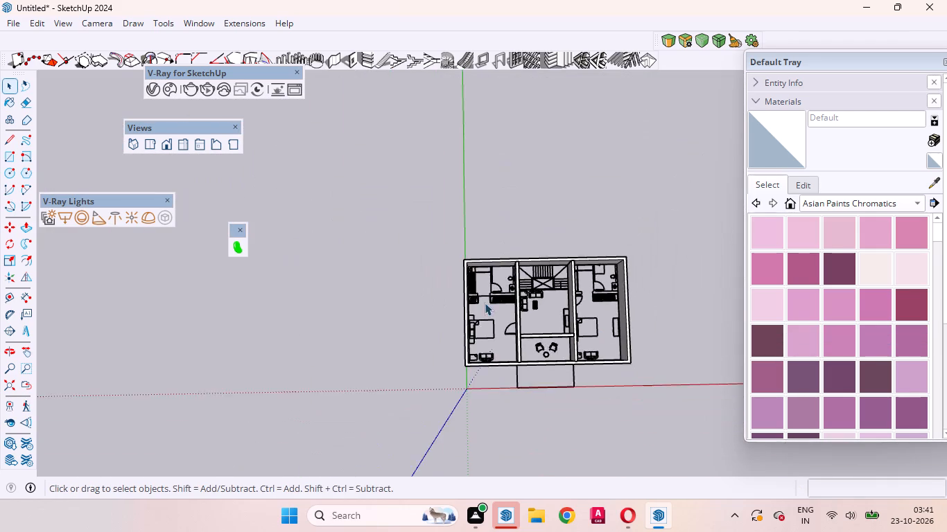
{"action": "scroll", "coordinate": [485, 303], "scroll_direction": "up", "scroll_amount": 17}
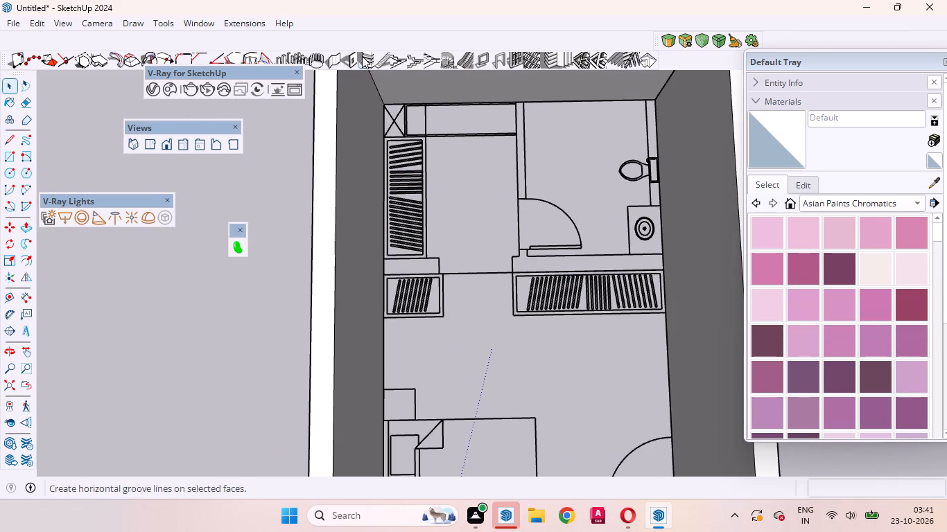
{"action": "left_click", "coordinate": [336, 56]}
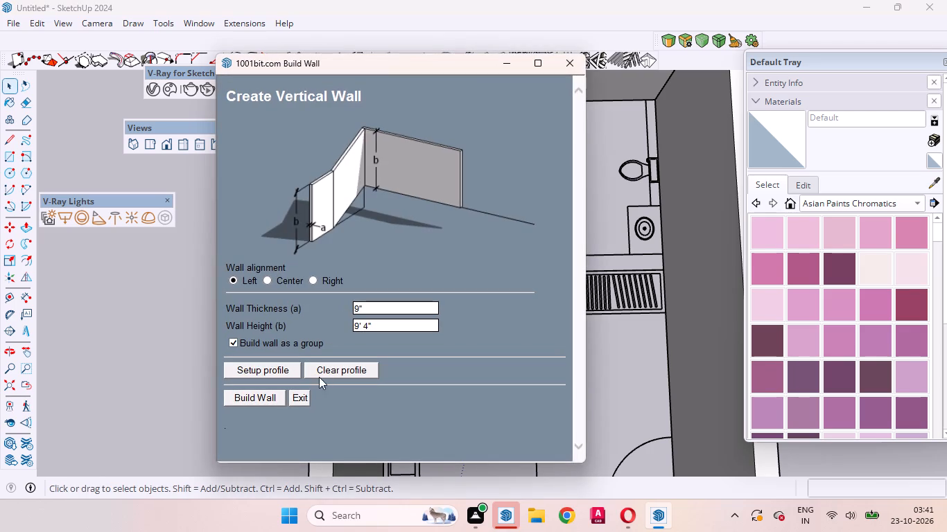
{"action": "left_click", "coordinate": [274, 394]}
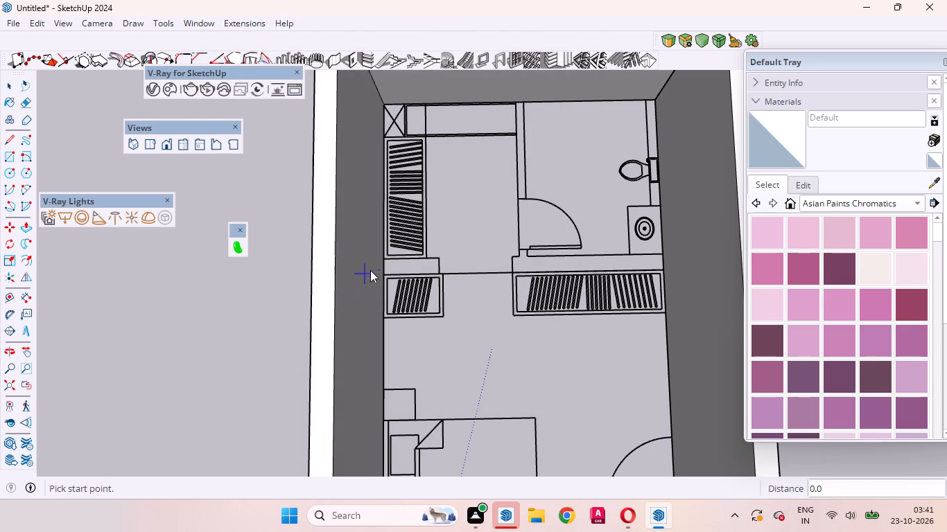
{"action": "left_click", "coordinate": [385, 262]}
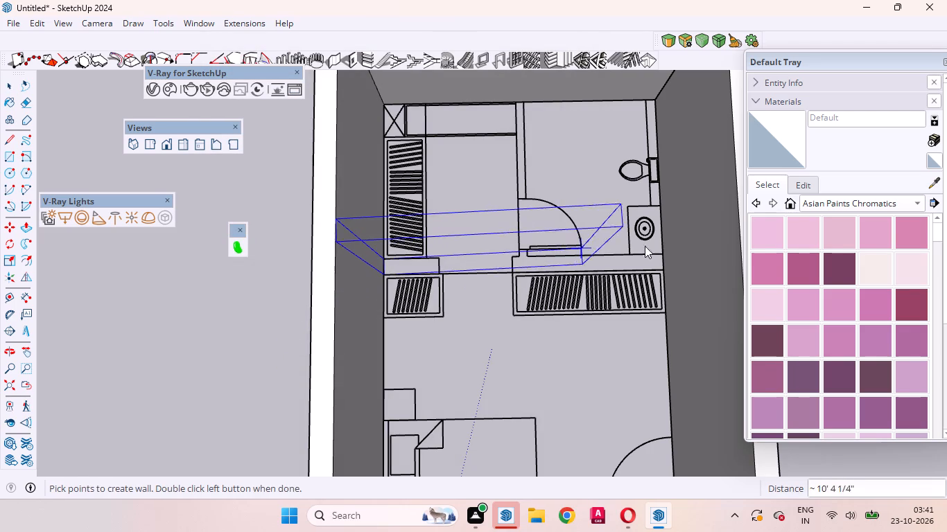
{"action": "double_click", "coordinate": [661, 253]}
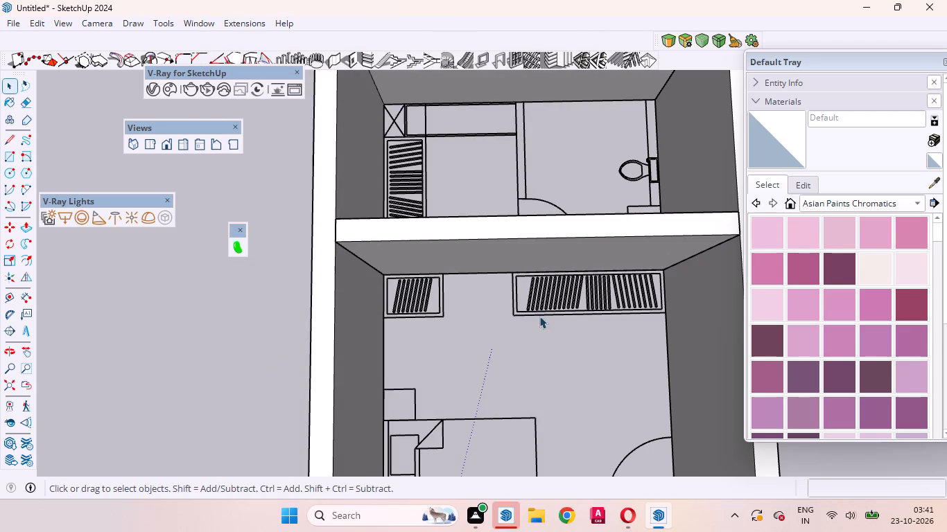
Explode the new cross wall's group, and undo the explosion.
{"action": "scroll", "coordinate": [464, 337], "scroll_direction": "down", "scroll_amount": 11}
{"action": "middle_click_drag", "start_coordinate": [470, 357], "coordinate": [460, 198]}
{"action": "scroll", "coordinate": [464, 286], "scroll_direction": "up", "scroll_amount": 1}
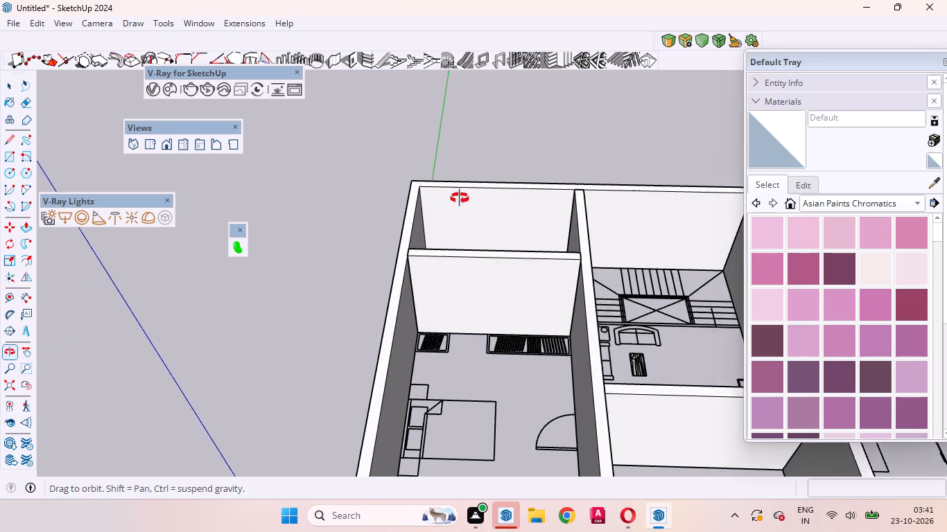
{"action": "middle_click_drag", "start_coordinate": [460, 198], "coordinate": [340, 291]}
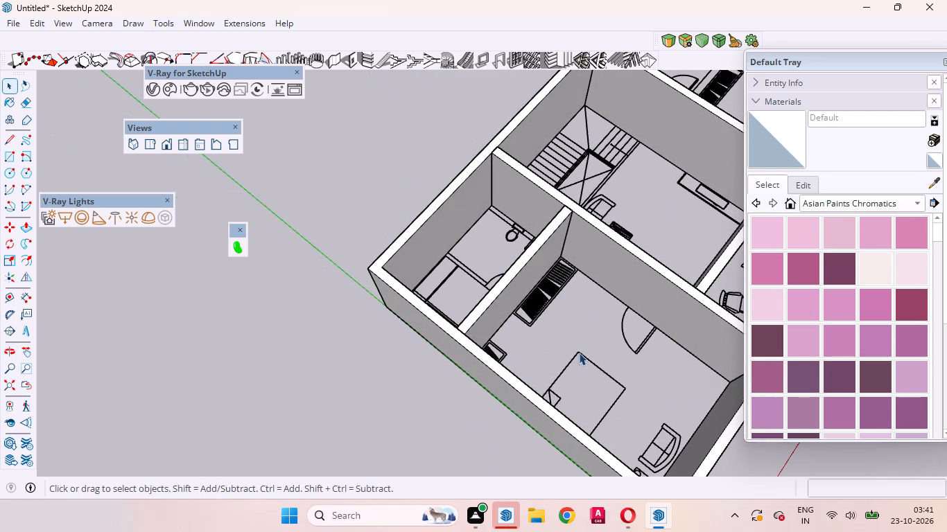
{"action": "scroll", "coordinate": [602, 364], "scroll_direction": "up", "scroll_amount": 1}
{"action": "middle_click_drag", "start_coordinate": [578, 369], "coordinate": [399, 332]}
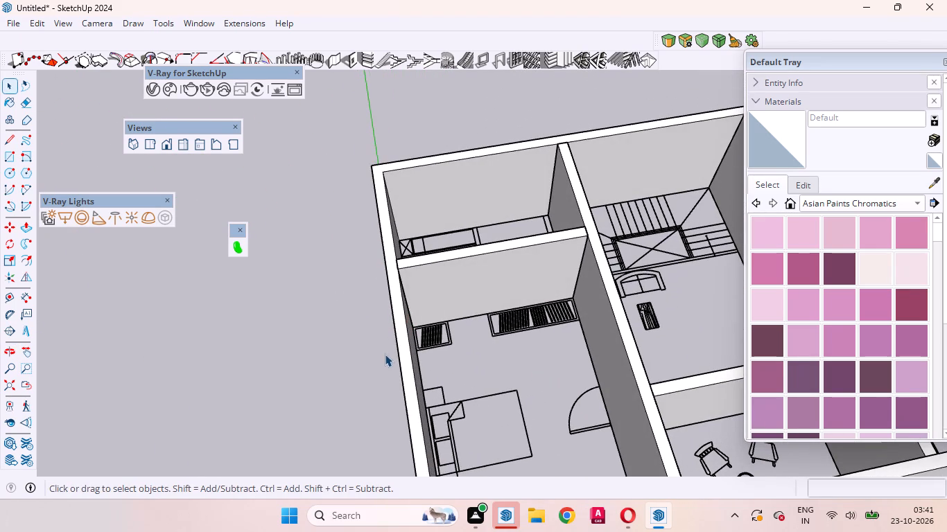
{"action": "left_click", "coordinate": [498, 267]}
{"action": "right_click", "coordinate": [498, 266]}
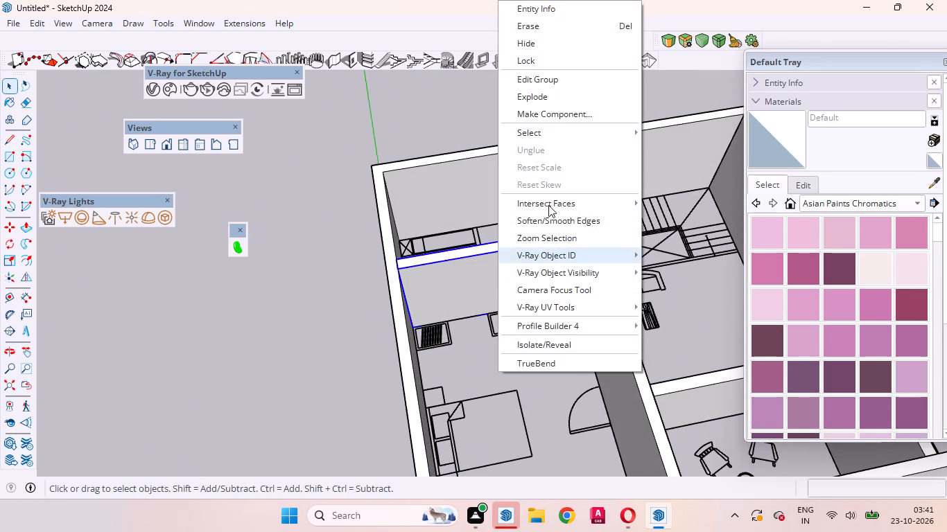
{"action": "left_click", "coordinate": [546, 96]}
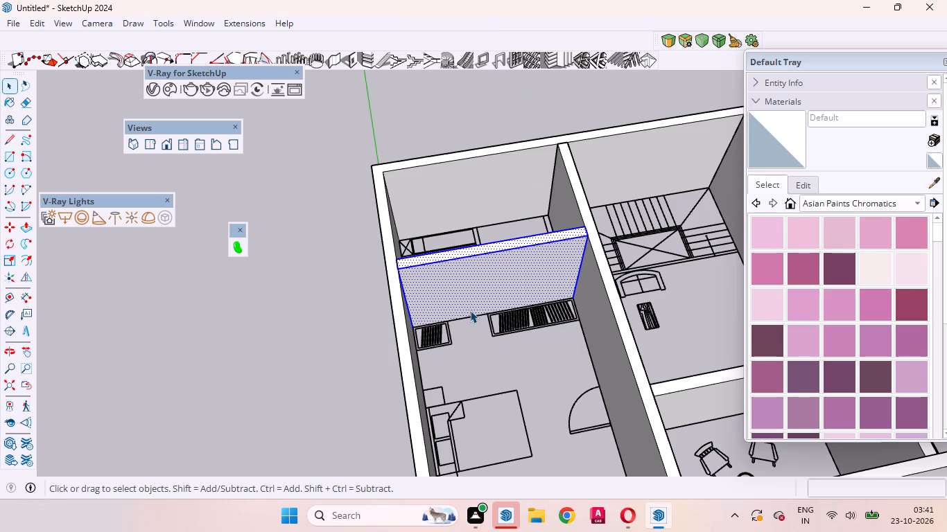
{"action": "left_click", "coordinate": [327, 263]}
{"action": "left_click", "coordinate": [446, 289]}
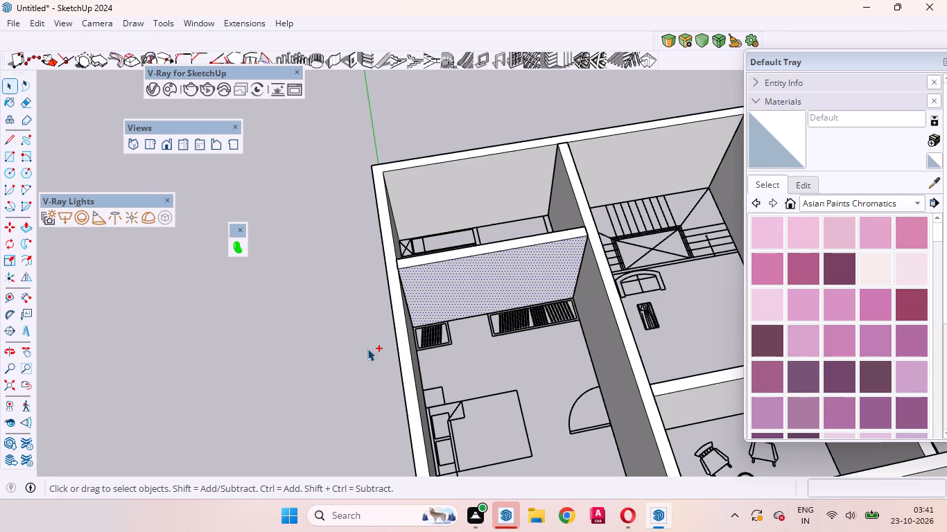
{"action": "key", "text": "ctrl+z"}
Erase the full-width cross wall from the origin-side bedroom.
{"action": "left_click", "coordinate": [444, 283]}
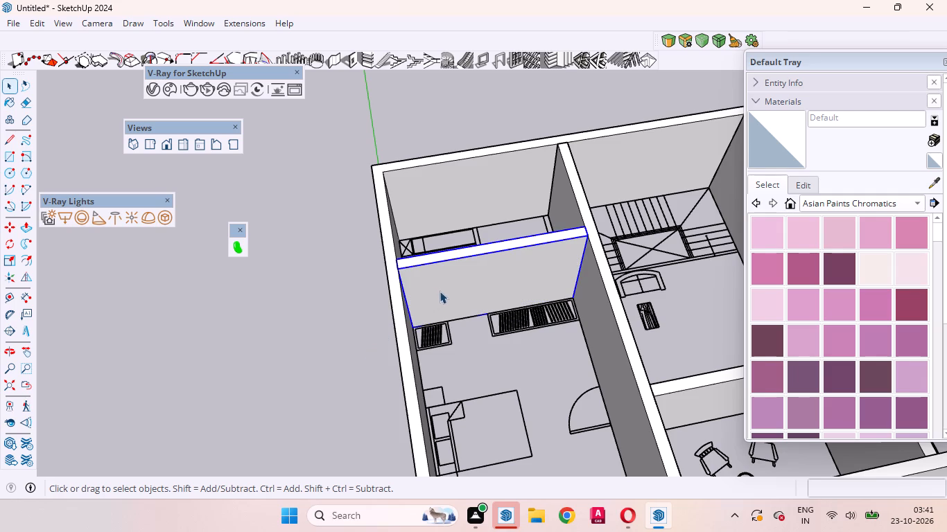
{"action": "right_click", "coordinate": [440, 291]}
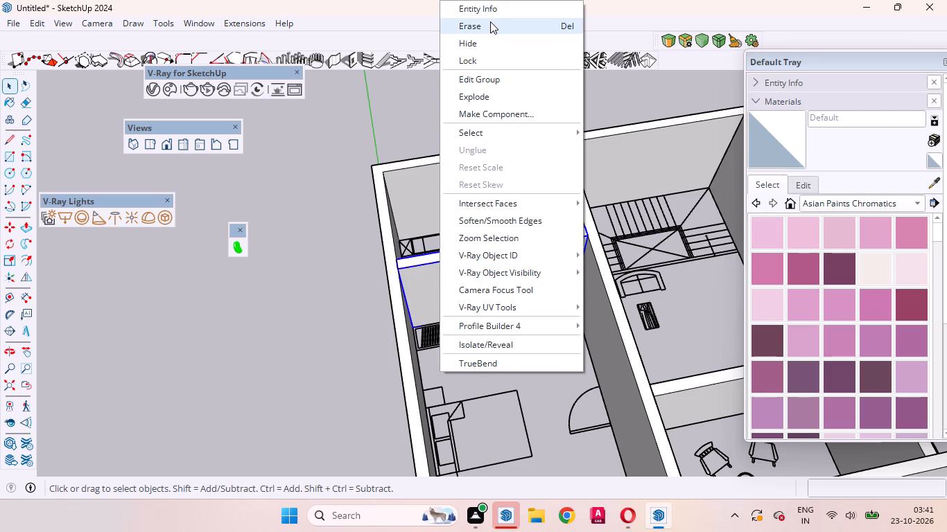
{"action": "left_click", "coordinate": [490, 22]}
Build a short wall stub, 9" thick and 9' 4" high, from the outer wall between the two wardrobes in the origin-side bedroom.
{"action": "scroll", "coordinate": [460, 335], "scroll_direction": "up", "scroll_amount": 2}
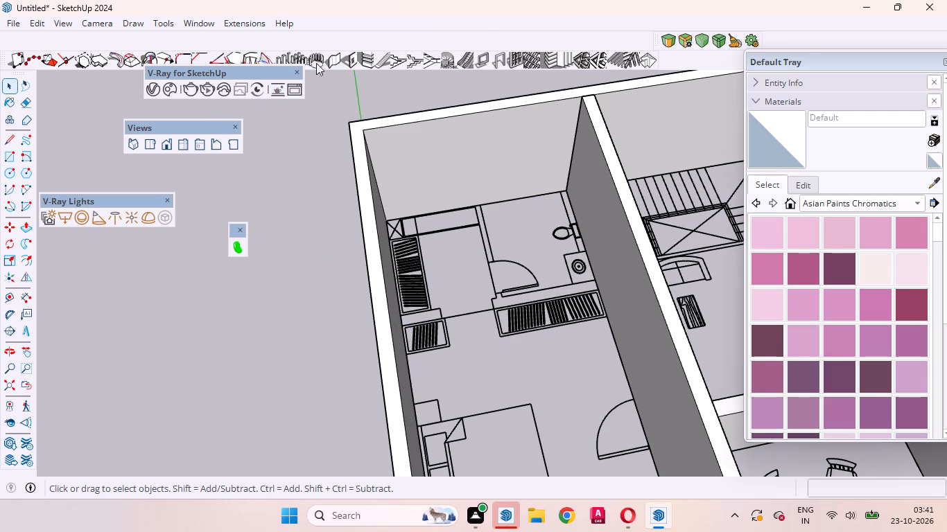
{"action": "left_click", "coordinate": [333, 60]}
{"action": "left_click", "coordinate": [270, 402]}
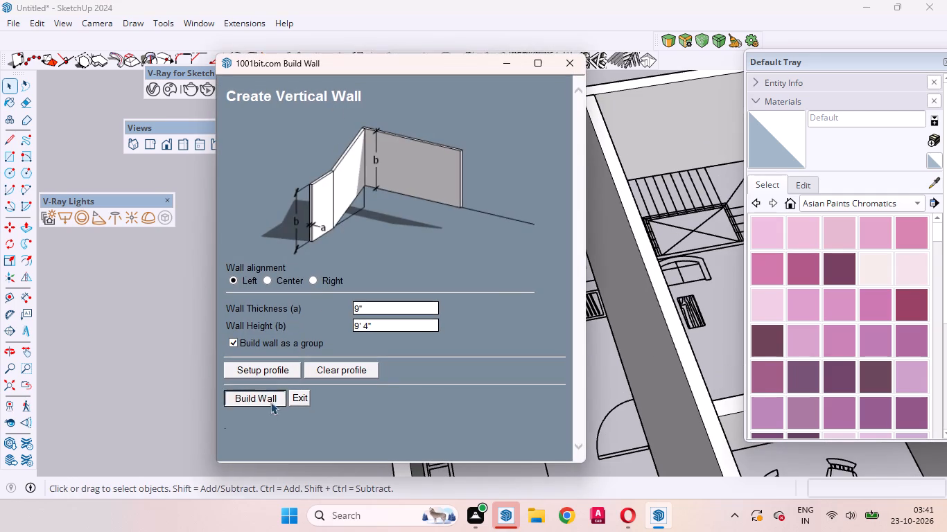
{"action": "scroll", "coordinate": [563, 339], "scroll_direction": "down", "scroll_amount": 1}
{"action": "scroll", "coordinate": [487, 340], "scroll_direction": "up", "scroll_amount": 2}
{"action": "scroll", "coordinate": [477, 333], "scroll_direction": "down", "scroll_amount": 2}
{"action": "scroll", "coordinate": [472, 330], "scroll_direction": "up", "scroll_amount": 7}
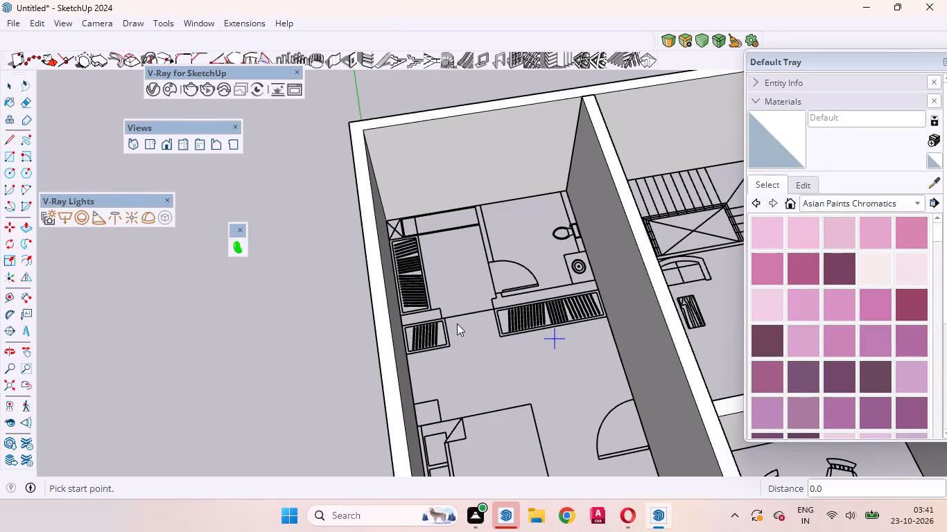
{"action": "scroll", "coordinate": [414, 324], "scroll_direction": "up", "scroll_amount": 15}
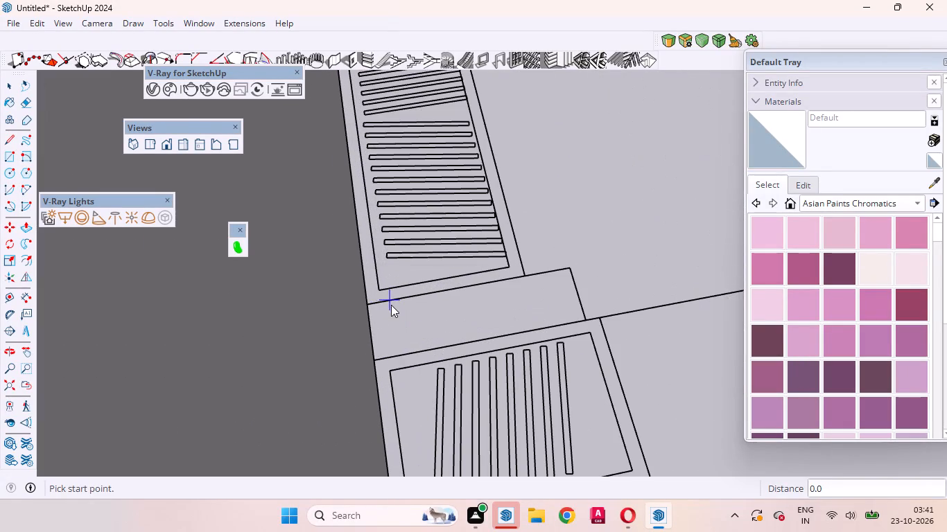
{"action": "left_click", "coordinate": [372, 306]}
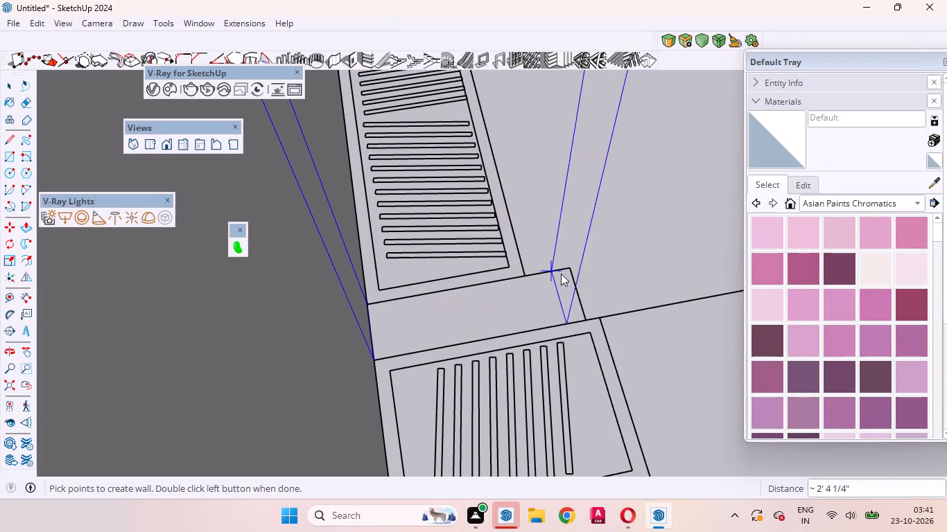
{"action": "double_click", "coordinate": [568, 268]}
Build a 7' 1/2" long, 9" thick, 9' 4" high wall between the bathroom and the long wardrobe, ending at the partition wall.
{"action": "scroll", "coordinate": [415, 354], "scroll_direction": "up", "scroll_amount": 1}
{"action": "scroll", "coordinate": [415, 354], "scroll_direction": "down", "scroll_amount": 8}
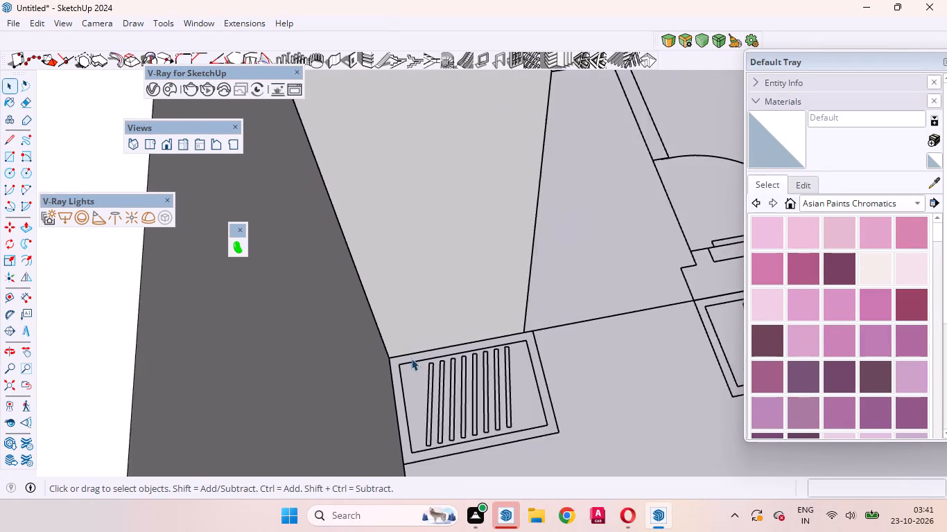
{"action": "scroll", "coordinate": [411, 358], "scroll_direction": "down", "scroll_amount": 10}
{"action": "middle_click_drag", "start_coordinate": [460, 371], "coordinate": [375, 330]}
{"action": "scroll", "coordinate": [375, 330], "scroll_direction": "up", "scroll_amount": 1}
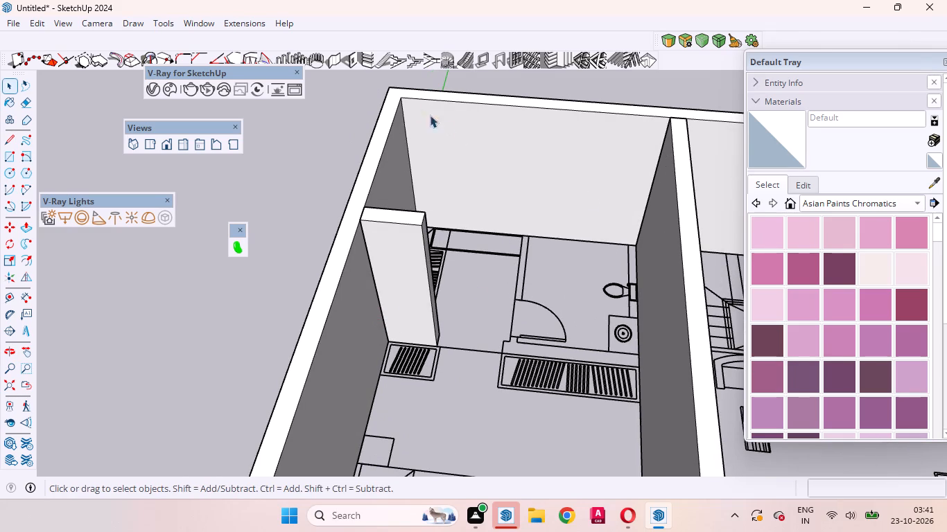
{"action": "left_click", "coordinate": [331, 58]}
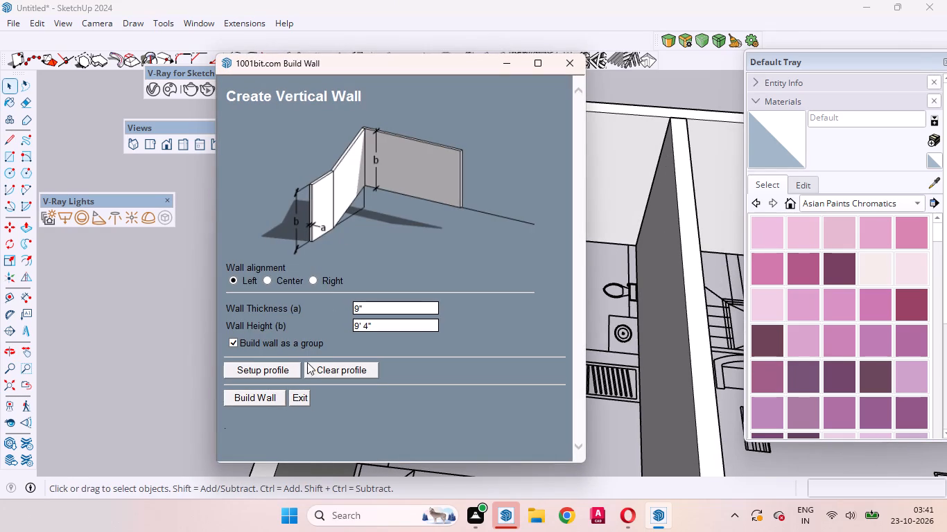
{"action": "left_click", "coordinate": [256, 398]}
{"action": "scroll", "coordinate": [526, 353], "scroll_direction": "up", "scroll_amount": 3}
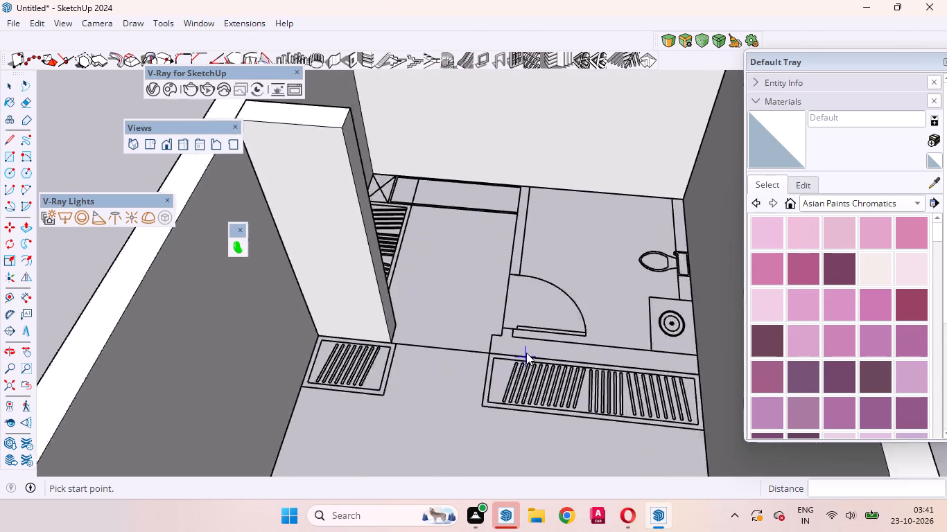
{"action": "scroll", "coordinate": [526, 353], "scroll_direction": "up", "scroll_amount": 7}
{"action": "left_click", "coordinate": [472, 325]}
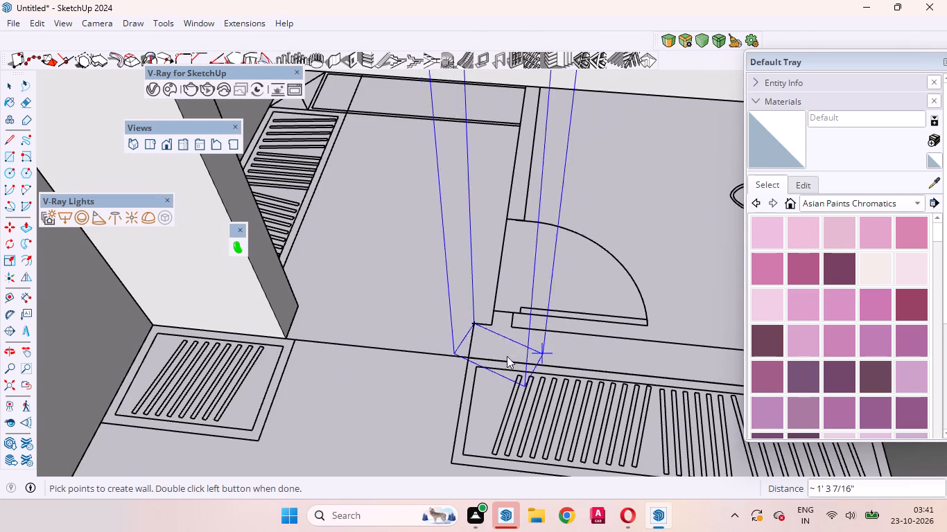
{"action": "scroll", "coordinate": [507, 356], "scroll_direction": "down", "scroll_amount": 8}
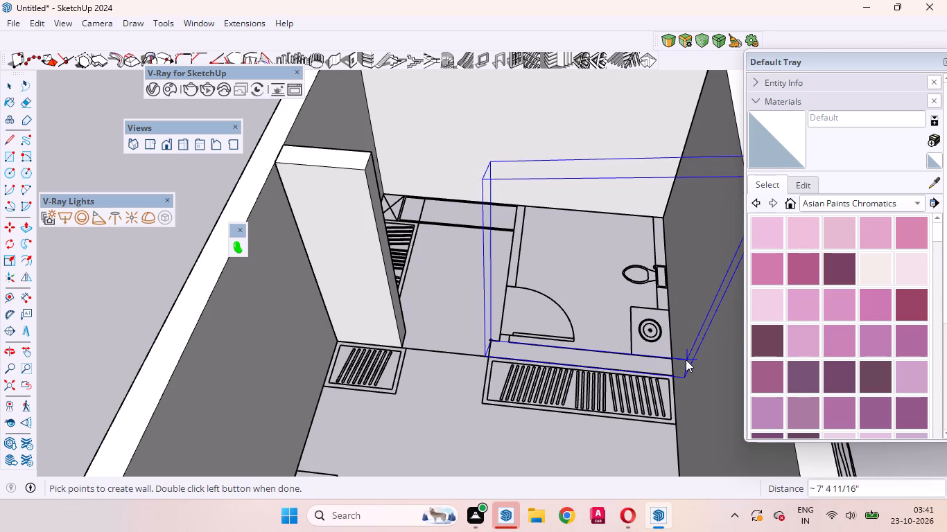
{"action": "scroll", "coordinate": [548, 357], "scroll_direction": "down", "scroll_amount": 5}
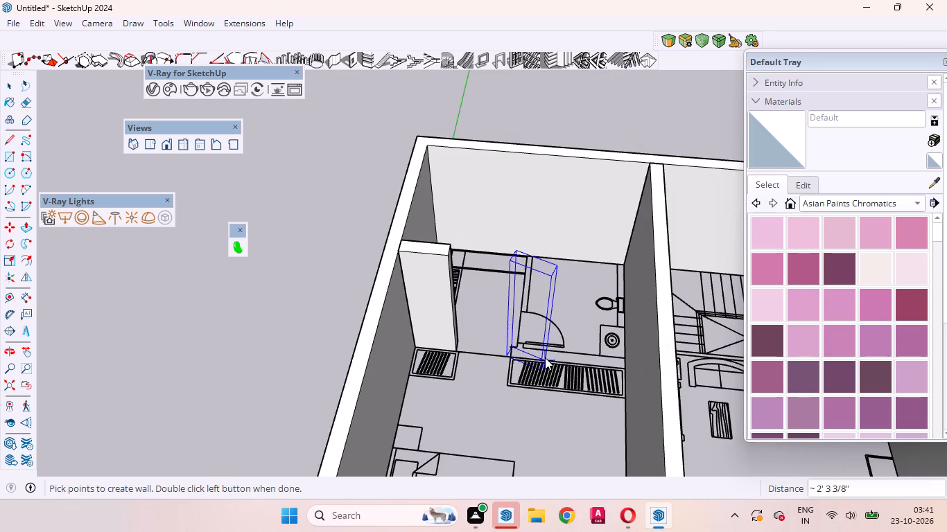
{"action": "double_click", "coordinate": [625, 356]}
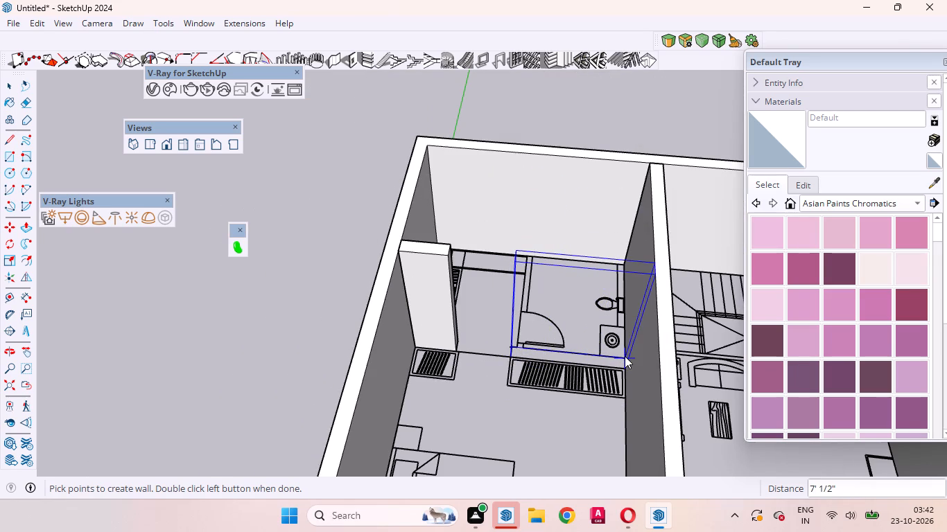
Build a 3' long, 9" thick, 9' 4" high wall stub from the partition wall beside the door in the far bedroom.
{"action": "scroll", "coordinate": [596, 373], "scroll_direction": "down", "scroll_amount": 4}
{"action": "scroll", "coordinate": [596, 373], "scroll_direction": "up", "scroll_amount": 1}
{"action": "scroll", "coordinate": [596, 373], "scroll_direction": "down", "scroll_amount": 1}
{"action": "middle_click_drag", "start_coordinate": [566, 393], "coordinate": [901, 436]}
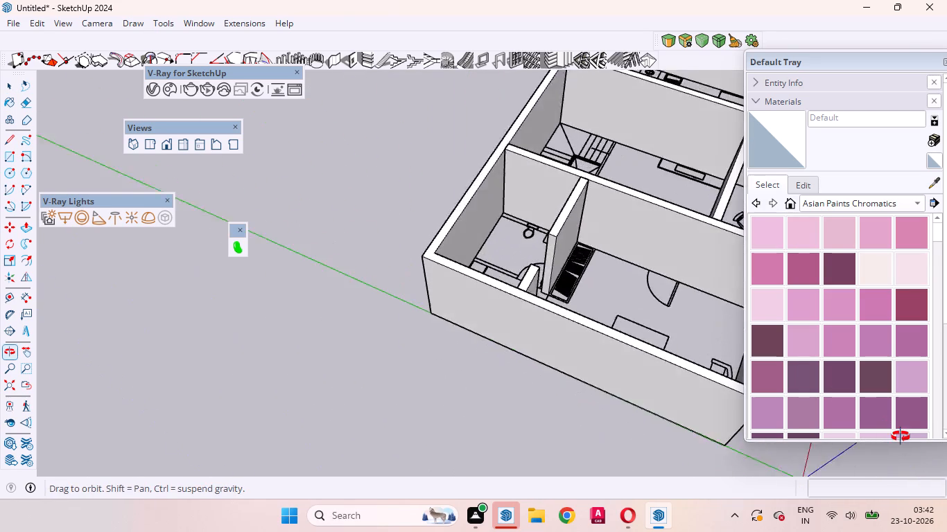
{"action": "middle_click_drag", "start_coordinate": [901, 436], "coordinate": [904, 441]}
{"action": "scroll", "coordinate": [880, 441], "scroll_direction": "up", "scroll_amount": 2}
{"action": "scroll", "coordinate": [352, 441], "scroll_direction": "down", "scroll_amount": 9}
{"action": "middle_click_drag", "start_coordinate": [556, 377], "coordinate": [290, 433]}
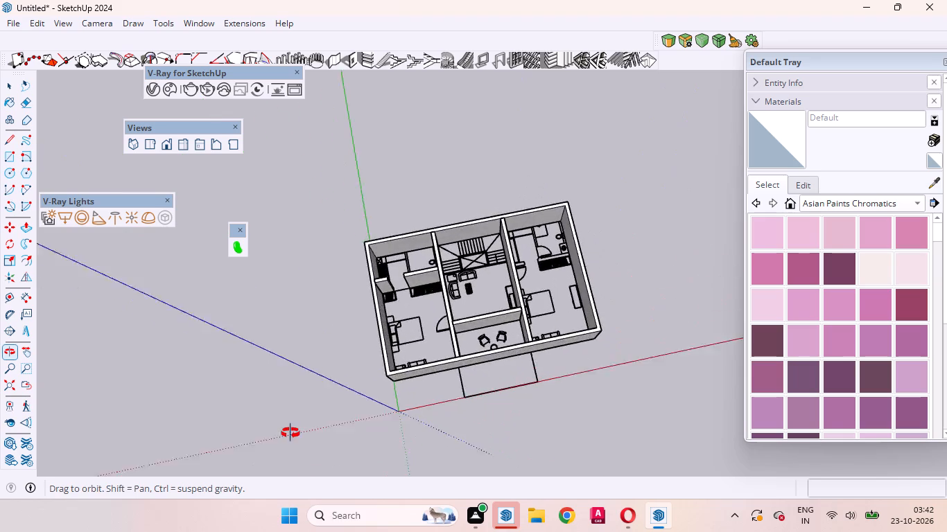
{"action": "middle_click_drag", "start_coordinate": [290, 433], "coordinate": [289, 432]}
{"action": "scroll", "coordinate": [550, 269], "scroll_direction": "up", "scroll_amount": 9}
{"action": "scroll", "coordinate": [511, 260], "scroll_direction": "down", "scroll_amount": 3}
{"action": "scroll", "coordinate": [511, 260], "scroll_direction": "up", "scroll_amount": 8}
{"action": "middle_click_drag", "start_coordinate": [532, 294], "coordinate": [502, 314]}
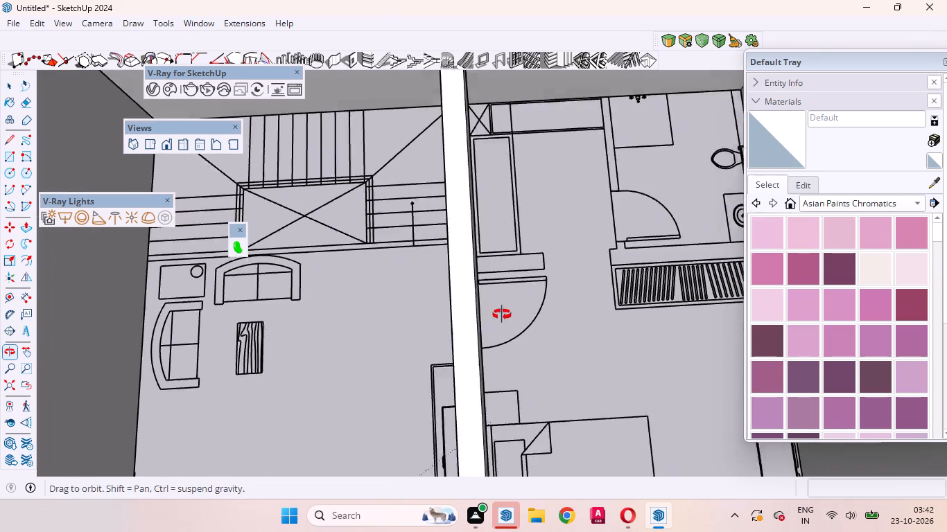
{"action": "middle_click_drag", "start_coordinate": [502, 314], "coordinate": [480, 317]}
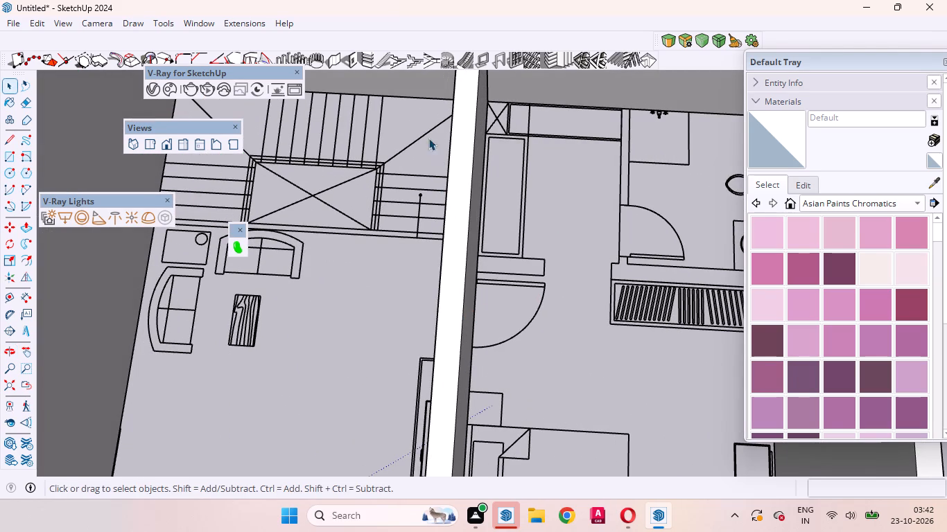
{"action": "left_click", "coordinate": [329, 62]}
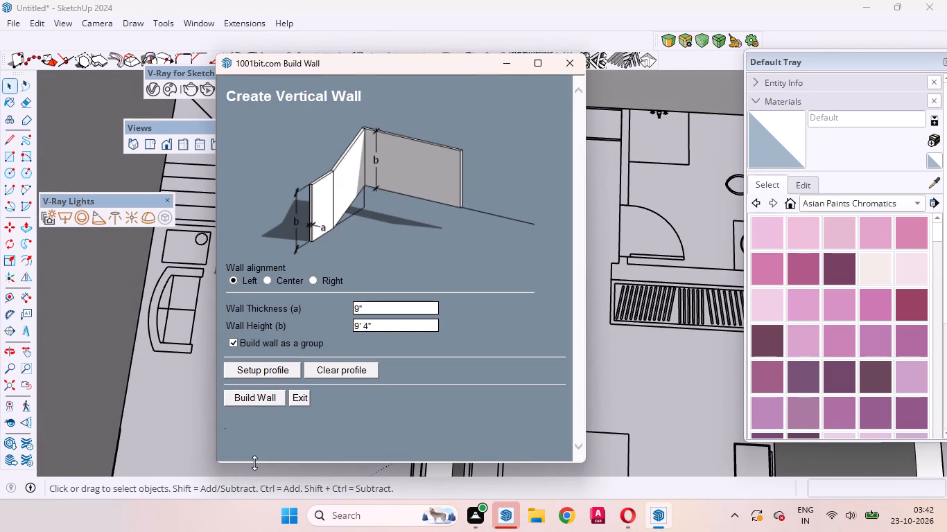
{"action": "left_click", "coordinate": [261, 397]}
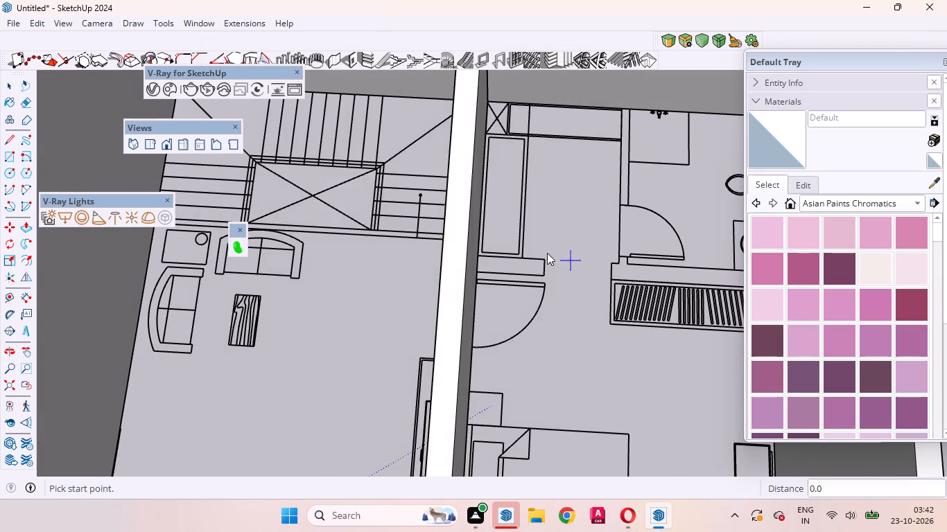
{"action": "scroll", "coordinate": [547, 253], "scroll_direction": "up", "scroll_amount": 14}
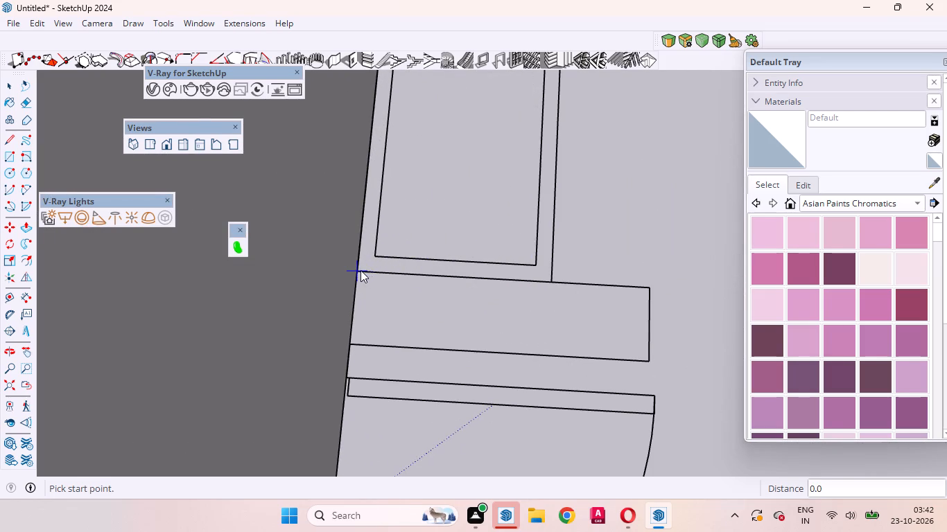
{"action": "left_click", "coordinate": [360, 270]}
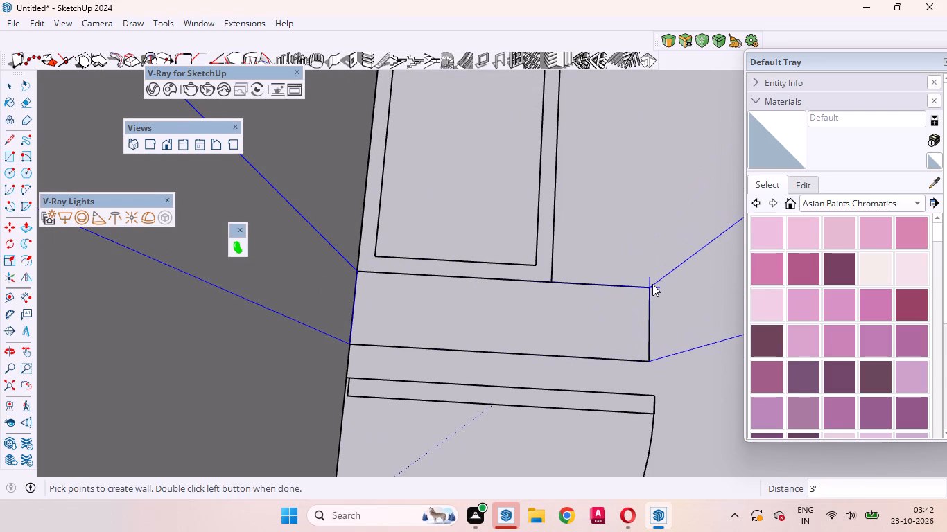
{"action": "double_click", "coordinate": [650, 287]}
{"action": "scroll", "coordinate": [424, 321], "scroll_direction": "down", "scroll_amount": 13}
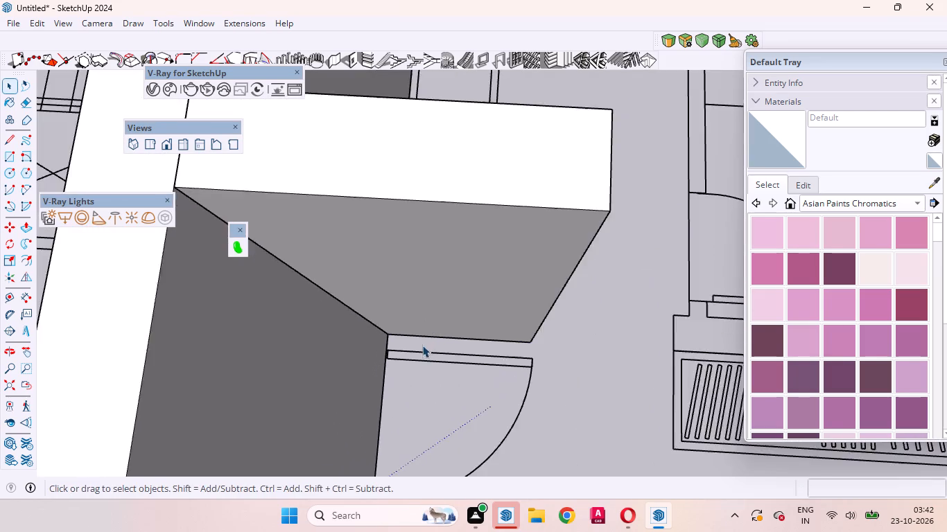
{"action": "scroll", "coordinate": [422, 345], "scroll_direction": "down", "scroll_amount": 16}
{"action": "left_click", "coordinate": [453, 322]}
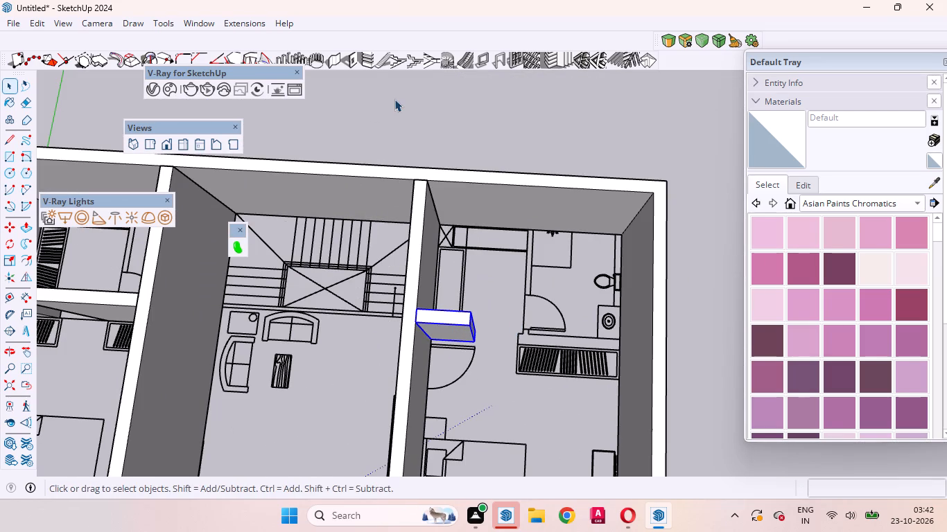
Build a 7' 1/2" long, 9" thick, 9' 4" high wall between the far bedroom's bathroom and wardrobe, ending at the outer wall.
{"action": "left_click", "coordinate": [338, 56]}
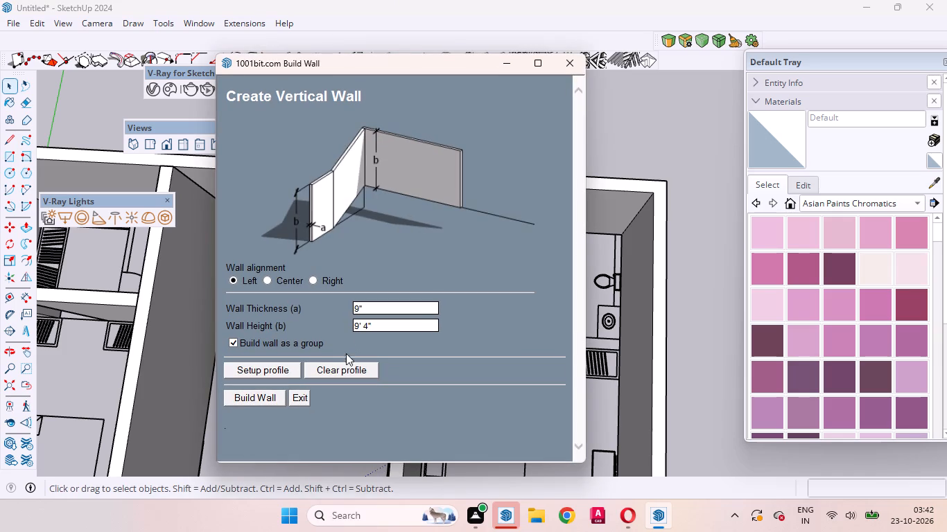
{"action": "left_click", "coordinate": [268, 392]}
{"action": "scroll", "coordinate": [530, 382], "scroll_direction": "up", "scroll_amount": 3}
{"action": "scroll", "coordinate": [530, 382], "scroll_direction": "down", "scroll_amount": 1}
{"action": "scroll", "coordinate": [530, 382], "scroll_direction": "up", "scroll_amount": 2}
{"action": "scroll", "coordinate": [530, 381], "scroll_direction": "down", "scroll_amount": 1}
{"action": "scroll", "coordinate": [530, 380], "scroll_direction": "up", "scroll_amount": 3}
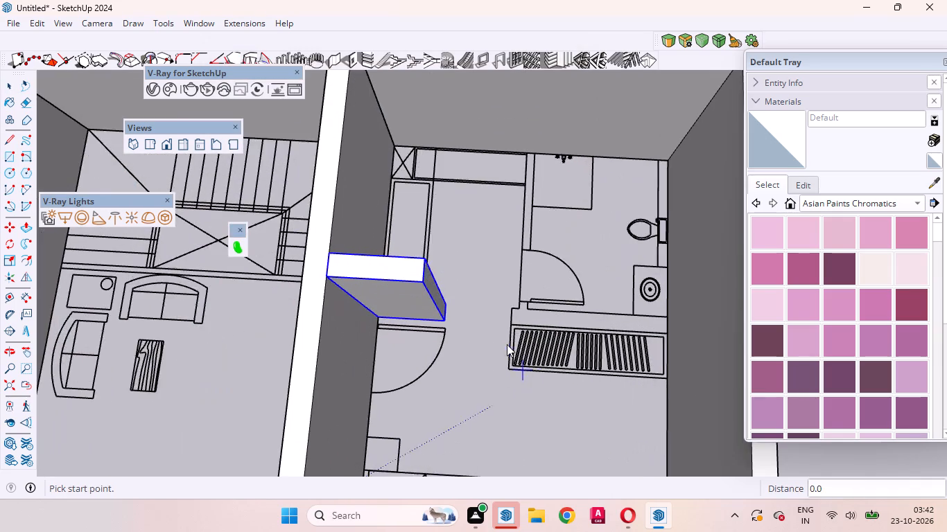
{"action": "scroll", "coordinate": [507, 344], "scroll_direction": "up", "scroll_amount": 3}
{"action": "left_click", "coordinate": [518, 289]}
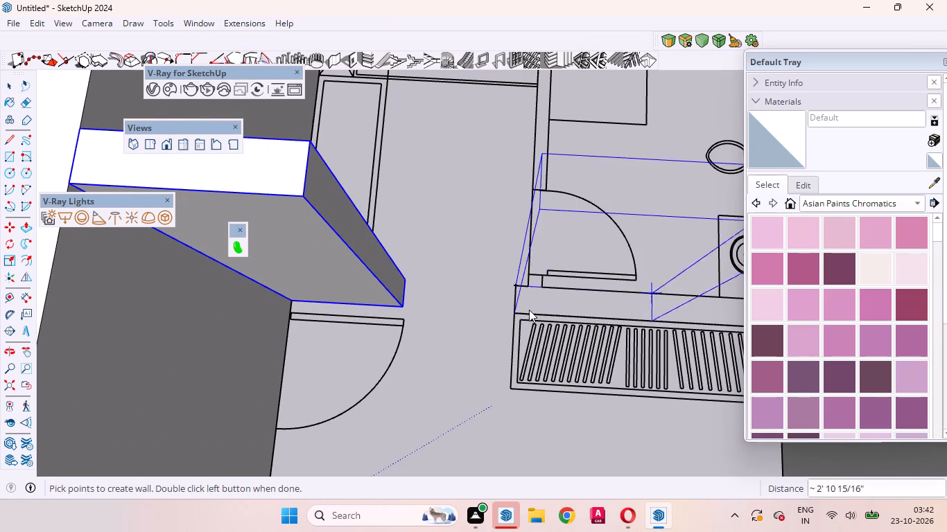
{"action": "scroll", "coordinate": [475, 314], "scroll_direction": "down", "scroll_amount": 4}
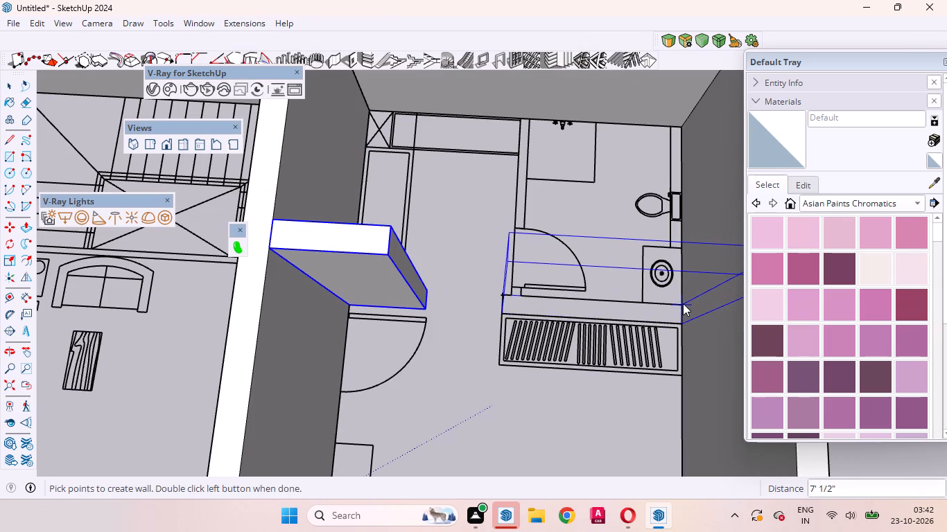
{"action": "double_click", "coordinate": [683, 305]}
{"action": "scroll", "coordinate": [539, 337], "scroll_direction": "down", "scroll_amount": 10}
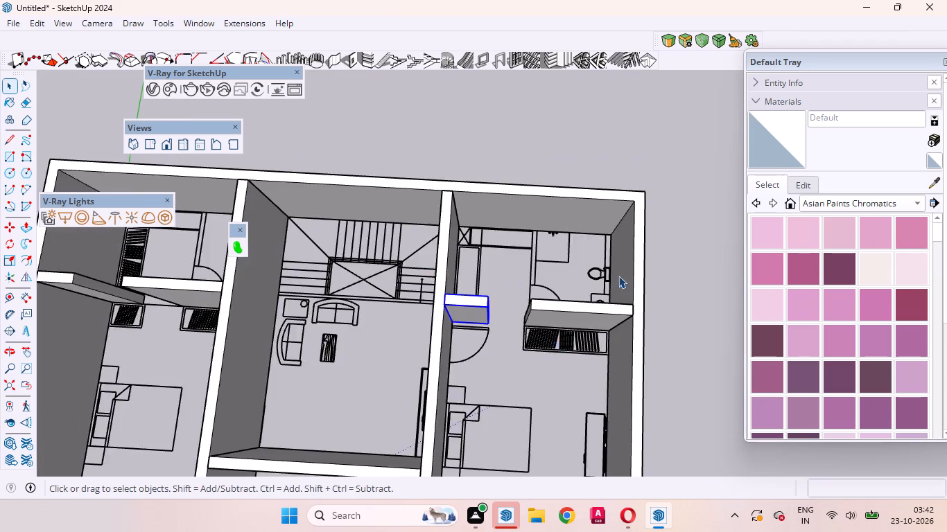
Examine the modelled walls of the whole house against the floor plan from several angles.
{"action": "scroll", "coordinate": [618, 276], "scroll_direction": "down", "scroll_amount": 10}
{"action": "scroll", "coordinate": [602, 353], "scroll_direction": "up", "scroll_amount": 11}
{"action": "middle_click_drag", "start_coordinate": [522, 320], "coordinate": [596, 206]}
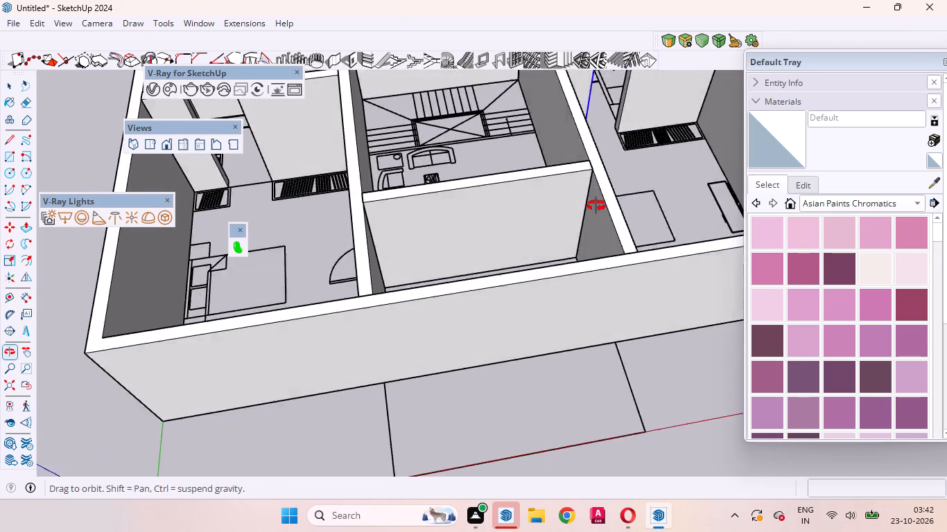
{"action": "middle_click_drag", "start_coordinate": [596, 206], "coordinate": [548, 280]}
{"action": "left_click", "coordinate": [521, 417]}
{"action": "scroll", "coordinate": [458, 414], "scroll_direction": "down", "scroll_amount": 11}
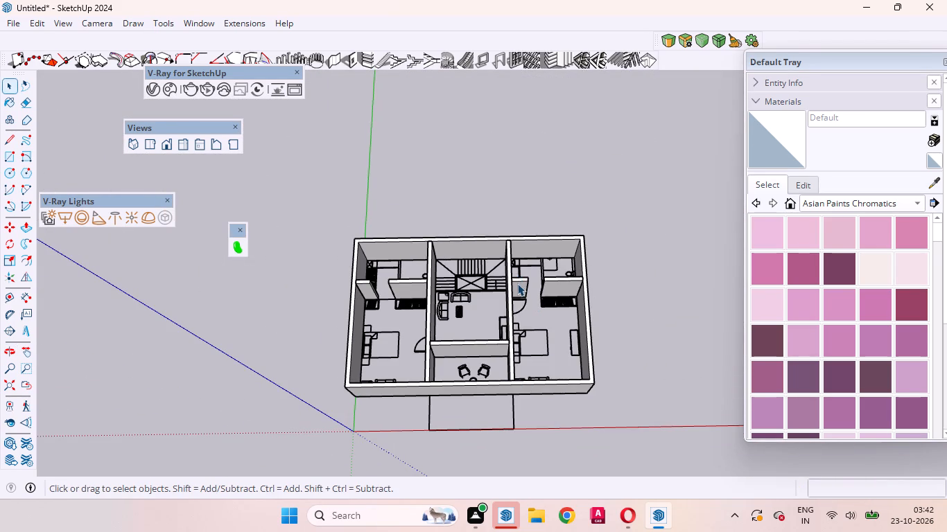
{"action": "scroll", "coordinate": [517, 283], "scroll_direction": "down", "scroll_amount": 6}
{"action": "scroll", "coordinate": [523, 337], "scroll_direction": "up", "scroll_amount": 6}
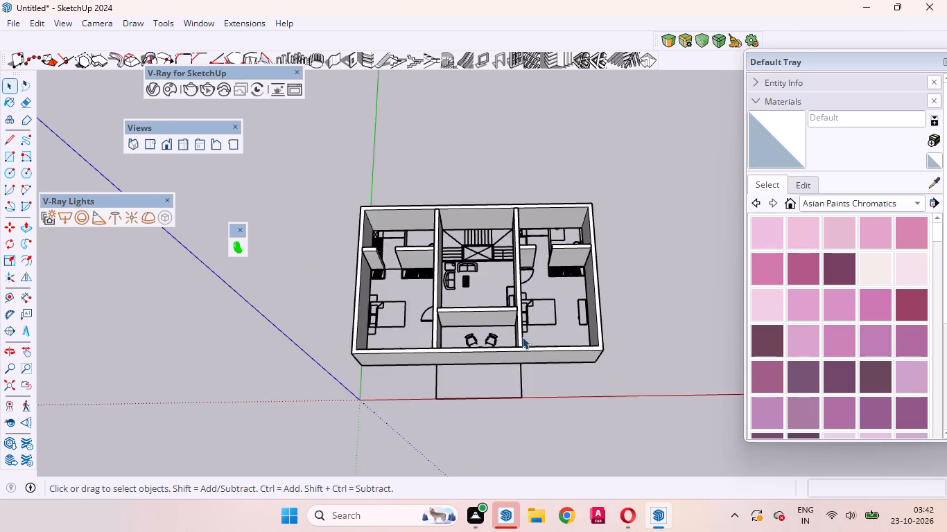
{"action": "scroll", "coordinate": [522, 337], "scroll_direction": "up", "scroll_amount": 5}
{"action": "middle_click_drag", "start_coordinate": [507, 372], "coordinate": [459, 312]}
{"action": "scroll", "coordinate": [469, 295], "scroll_direction": "up", "scroll_amount": 1}
{"action": "scroll", "coordinate": [525, 350], "scroll_direction": "down", "scroll_amount": 2}
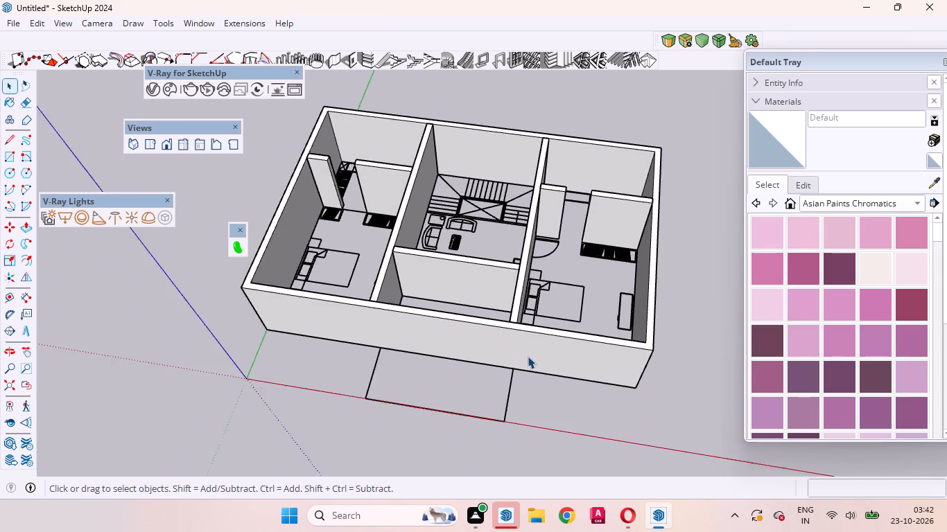
{"action": "scroll", "coordinate": [528, 356], "scroll_direction": "down", "scroll_amount": 10}
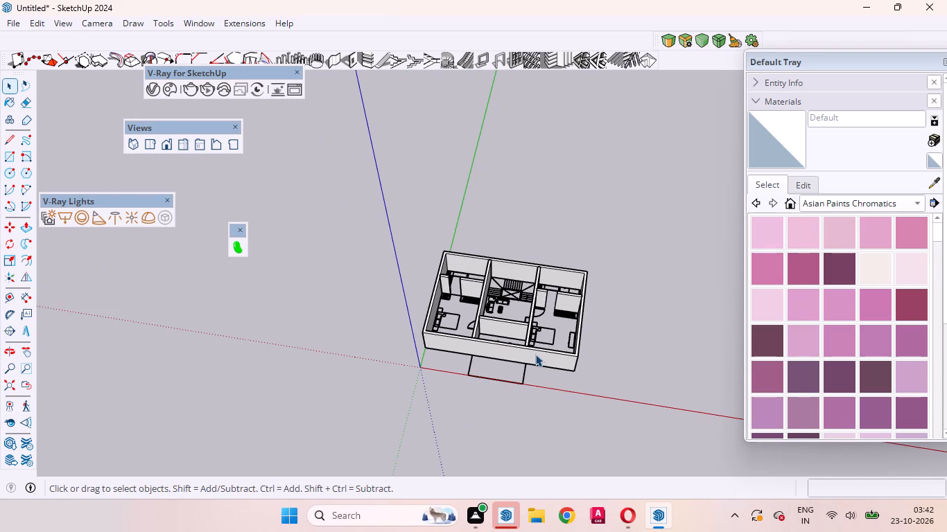
{"action": "middle_click_drag", "start_coordinate": [398, 239], "coordinate": [426, 260]}
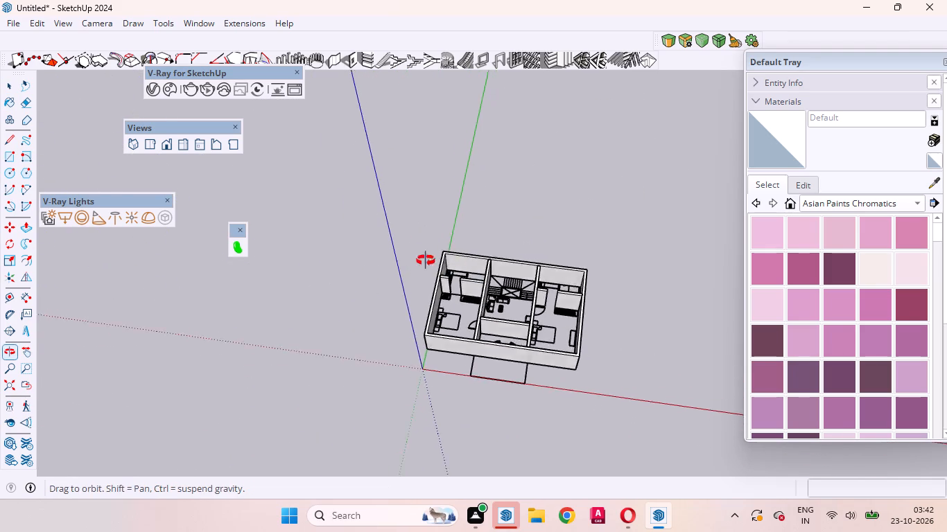
{"action": "middle_click_drag", "start_coordinate": [426, 260], "coordinate": [758, 300]}
{"action": "scroll", "coordinate": [512, 245], "scroll_direction": "up", "scroll_amount": 13}
{"action": "middle_click_drag", "start_coordinate": [553, 325], "coordinate": [293, 267]}
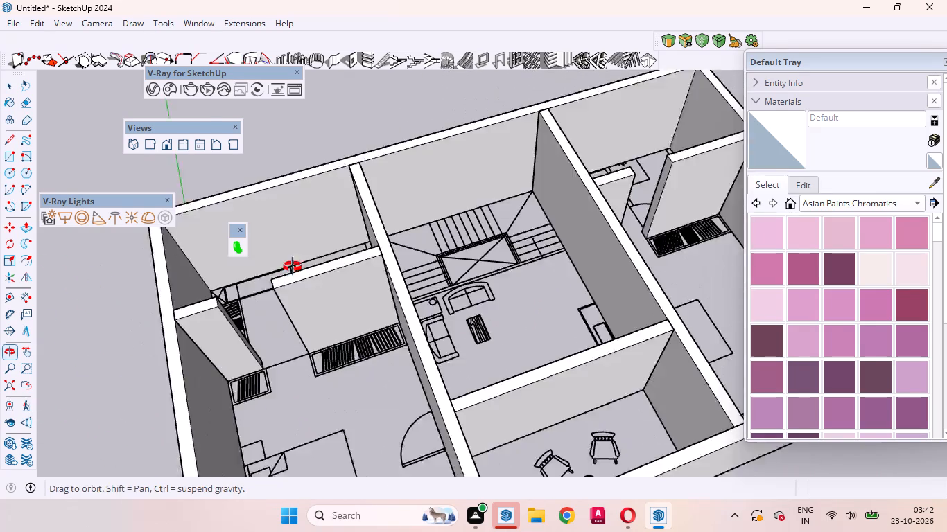
{"action": "middle_click_drag", "start_coordinate": [293, 267], "coordinate": [289, 267]}
{"action": "scroll", "coordinate": [393, 310], "scroll_direction": "down", "scroll_amount": 5}
{"action": "middle_click_drag", "start_coordinate": [449, 323], "coordinate": [392, 324]}
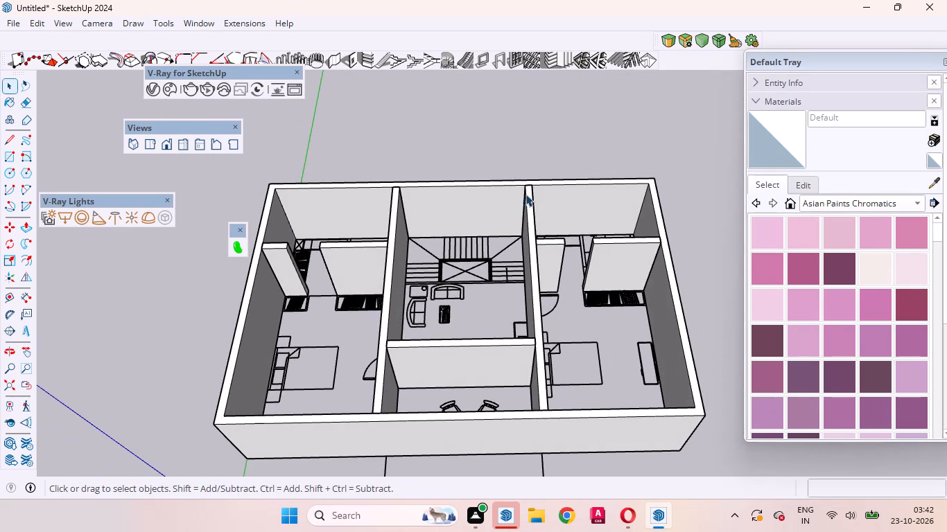
Build a 7' 6" long, 4.5" thick, 9' 4" high wall between bathroom and dressing area in the bedroom nearest the origin.
{"action": "left_click", "coordinate": [327, 54]}
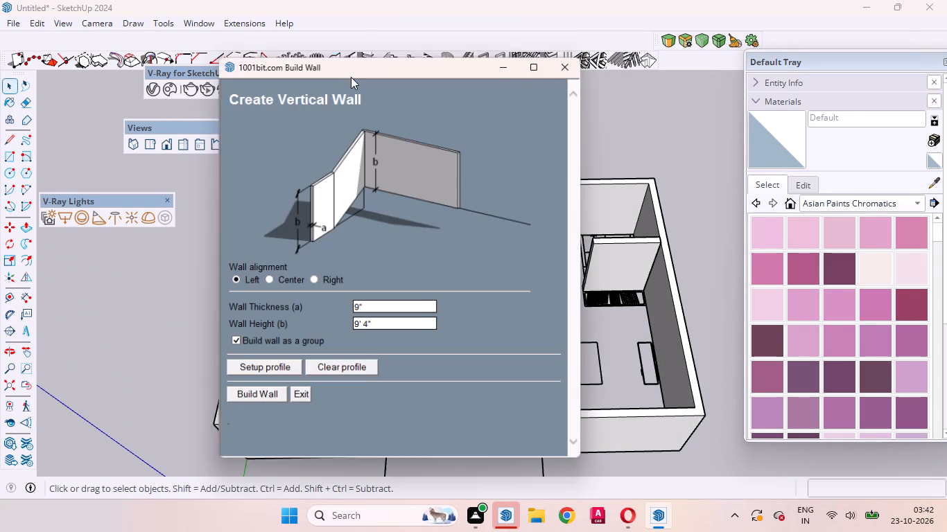
{"action": "left_click", "coordinate": [267, 398]}
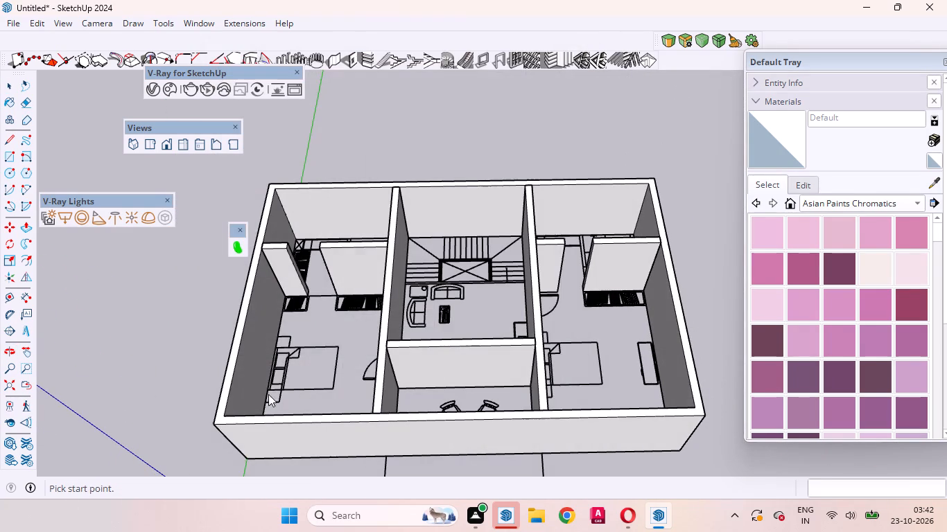
{"action": "left_click", "coordinate": [335, 53]}
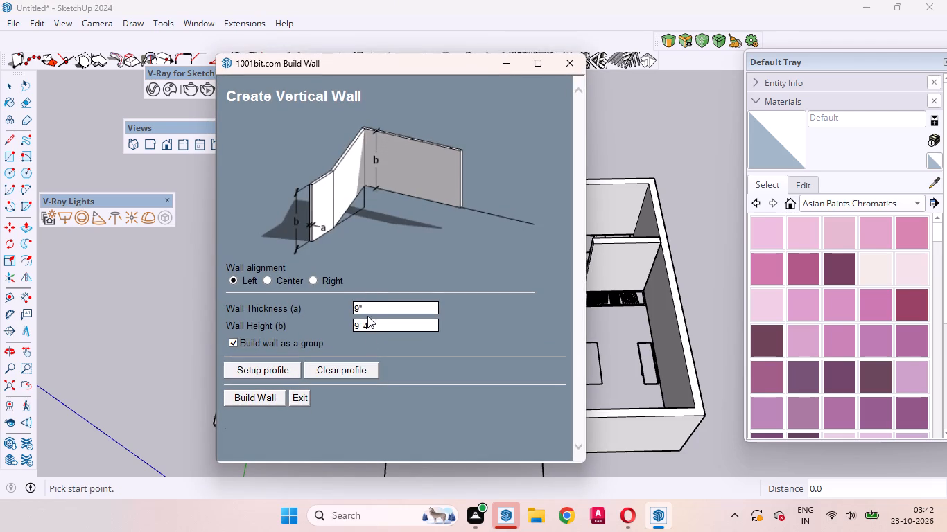
{"action": "left_click", "coordinate": [365, 307]}
{"action": "key", "text": "4"}
{"action": "key", "text": "period"}
{"action": "key", "text": "5"}
{"action": "left_click", "coordinate": [261, 398]}
{"action": "scroll", "coordinate": [620, 346], "scroll_direction": "down", "scroll_amount": 3}
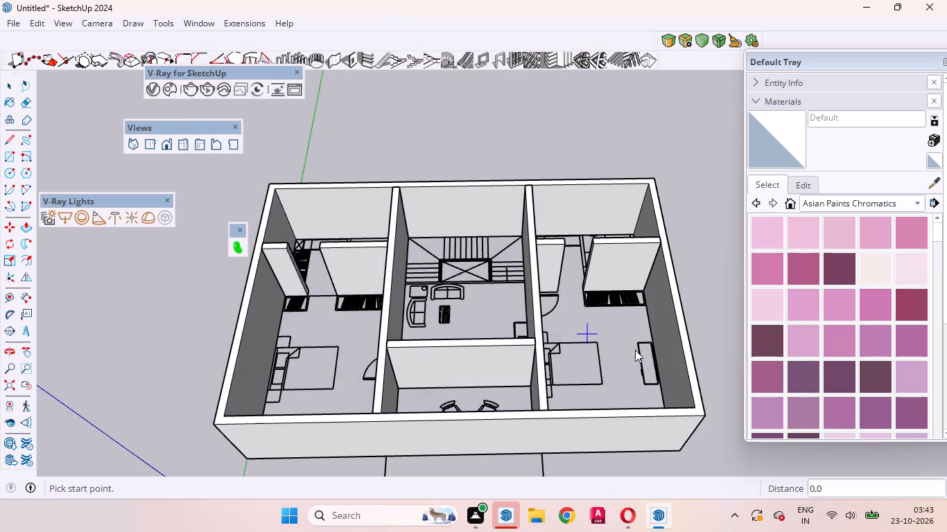
{"action": "scroll", "coordinate": [635, 350], "scroll_direction": "down", "scroll_amount": 1}
{"action": "scroll", "coordinate": [398, 331], "scroll_direction": "up", "scroll_amount": 16}
{"action": "middle_click_drag", "start_coordinate": [509, 204], "coordinate": [530, 281]}
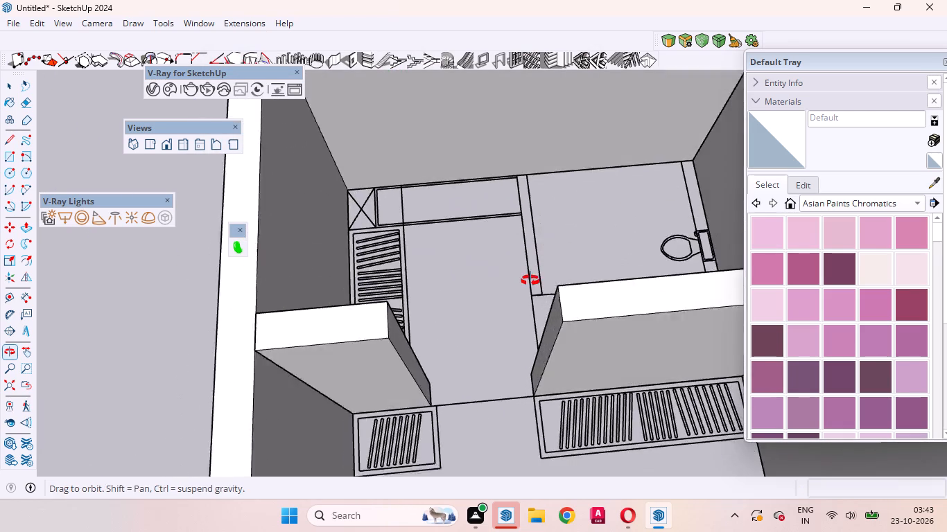
{"action": "middle_click_drag", "start_coordinate": [530, 281], "coordinate": [530, 284]}
{"action": "scroll", "coordinate": [530, 284], "scroll_direction": "up", "scroll_amount": 2}
{"action": "scroll", "coordinate": [501, 404], "scroll_direction": "down", "scroll_amount": 3}
{"action": "scroll", "coordinate": [501, 416], "scroll_direction": "up", "scroll_amount": 3}
{"action": "scroll", "coordinate": [501, 417], "scroll_direction": "down", "scroll_amount": 5}
{"action": "scroll", "coordinate": [546, 194], "scroll_direction": "up", "scroll_amount": 14}
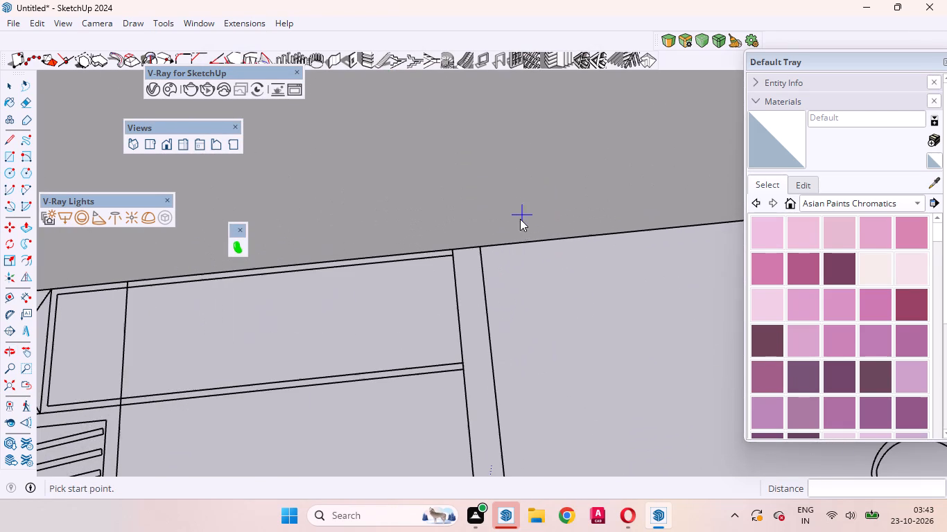
{"action": "left_click", "coordinate": [480, 247]}
{"action": "scroll", "coordinate": [489, 314], "scroll_direction": "down", "scroll_amount": 5}
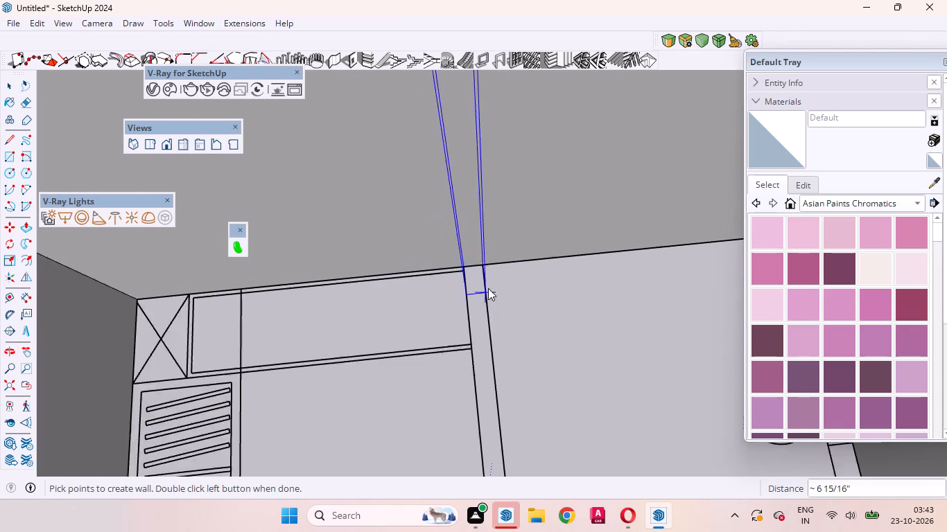
{"action": "scroll", "coordinate": [487, 284], "scroll_direction": "down", "scroll_amount": 12}
{"action": "scroll", "coordinate": [485, 290], "scroll_direction": "up", "scroll_amount": 1}
{"action": "middle_click_drag", "start_coordinate": [490, 314], "coordinate": [522, 439]}
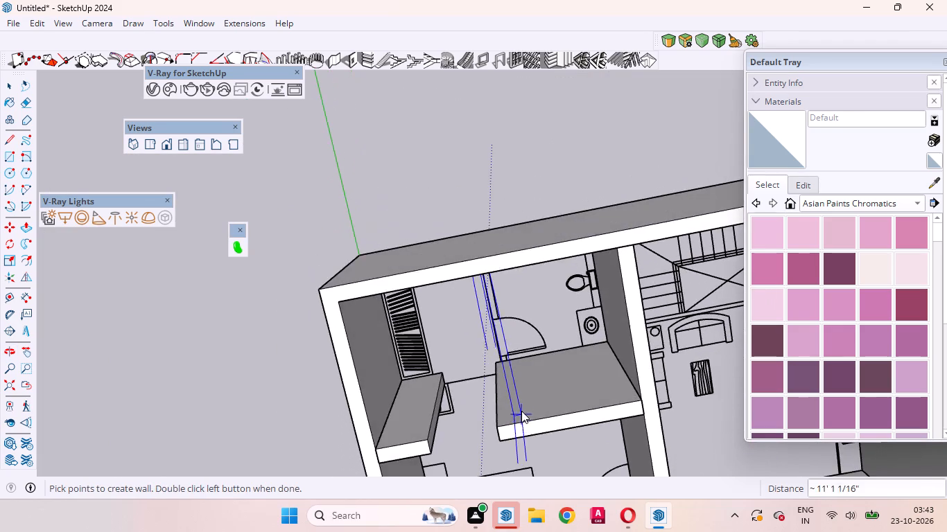
{"action": "scroll", "coordinate": [520, 410], "scroll_direction": "up", "scroll_amount": 15}
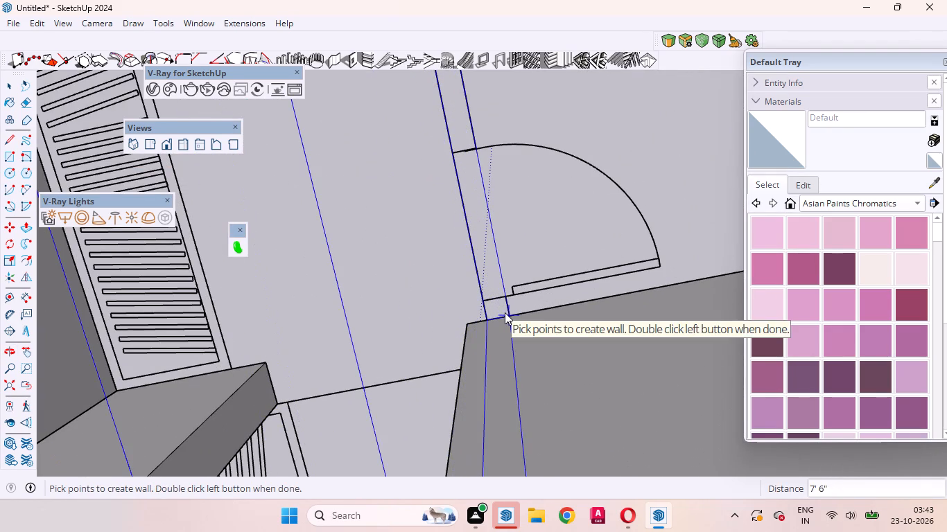
{"action": "double_click", "coordinate": [505, 312]}
{"action": "scroll", "coordinate": [566, 225], "scroll_direction": "down", "scroll_amount": 17}
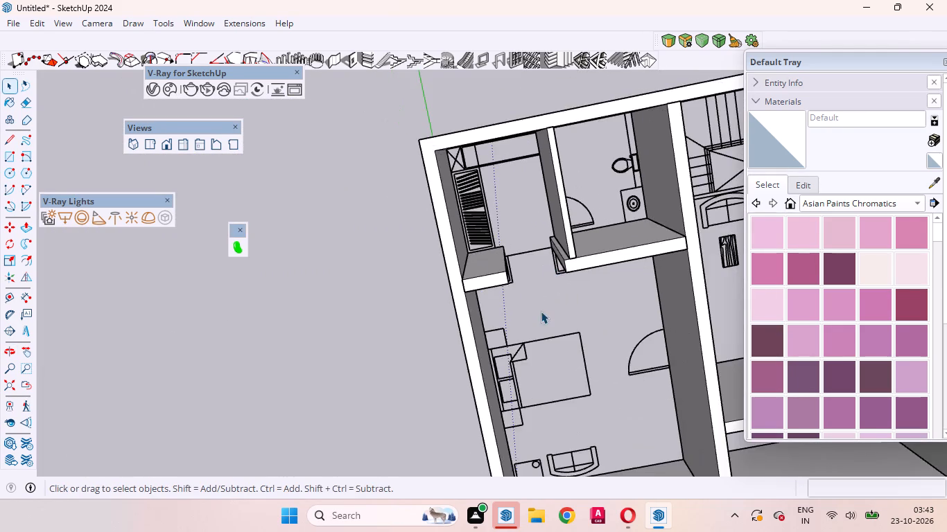
Build a 7' 6" long, 4.5" thick, 9' 4" high wall between the far bedroom's bathroom and dressing area, from the outer wall.
{"action": "middle_click_drag", "start_coordinate": [541, 317], "coordinate": [419, 109]}
{"action": "scroll", "coordinate": [419, 109], "scroll_direction": "up", "scroll_amount": 1}
{"action": "scroll", "coordinate": [645, 186], "scroll_direction": "up", "scroll_amount": 5}
{"action": "middle_click_drag", "start_coordinate": [577, 294], "coordinate": [522, 281]}
{"action": "scroll", "coordinate": [522, 281], "scroll_direction": "up", "scroll_amount": 1}
{"action": "scroll", "coordinate": [507, 289], "scroll_direction": "down", "scroll_amount": 9}
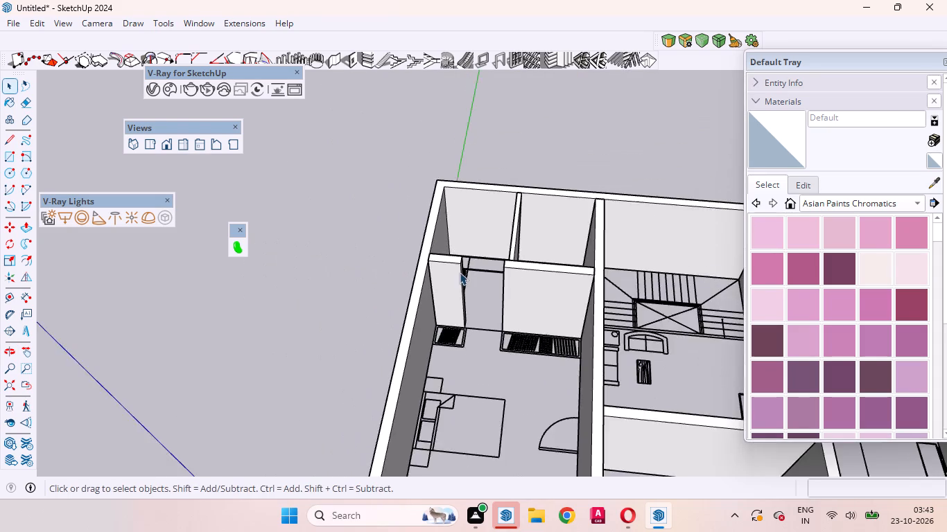
{"action": "scroll", "coordinate": [460, 272], "scroll_direction": "down", "scroll_amount": 5}
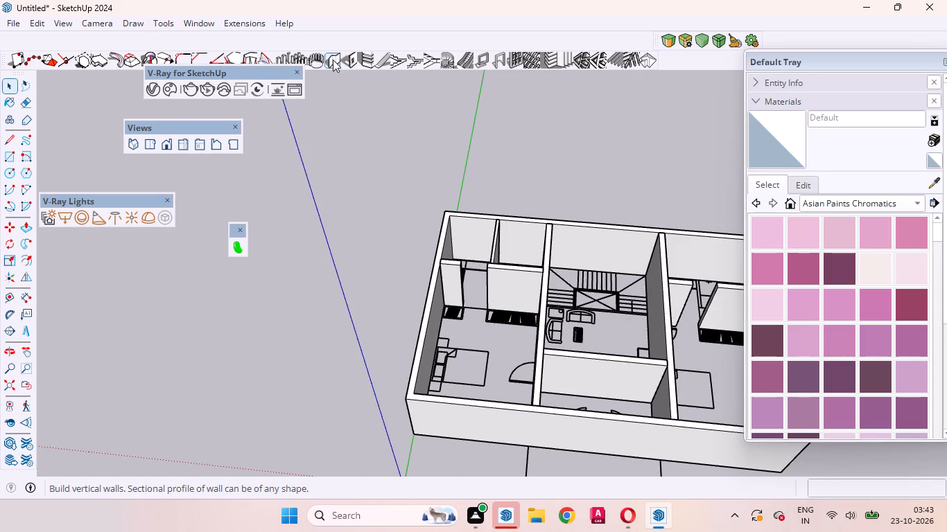
{"action": "left_click", "coordinate": [332, 60]}
{"action": "left_click", "coordinate": [261, 397]}
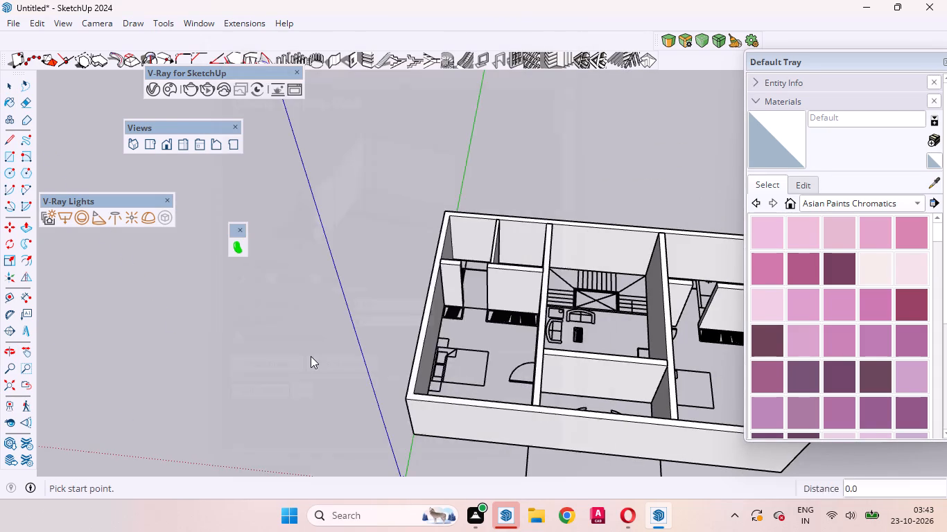
{"action": "scroll", "coordinate": [315, 355], "scroll_direction": "down", "scroll_amount": 4}
{"action": "middle_click_drag", "start_coordinate": [392, 351], "coordinate": [445, 477]}
{"action": "scroll", "coordinate": [380, 459], "scroll_direction": "down", "scroll_amount": 6}
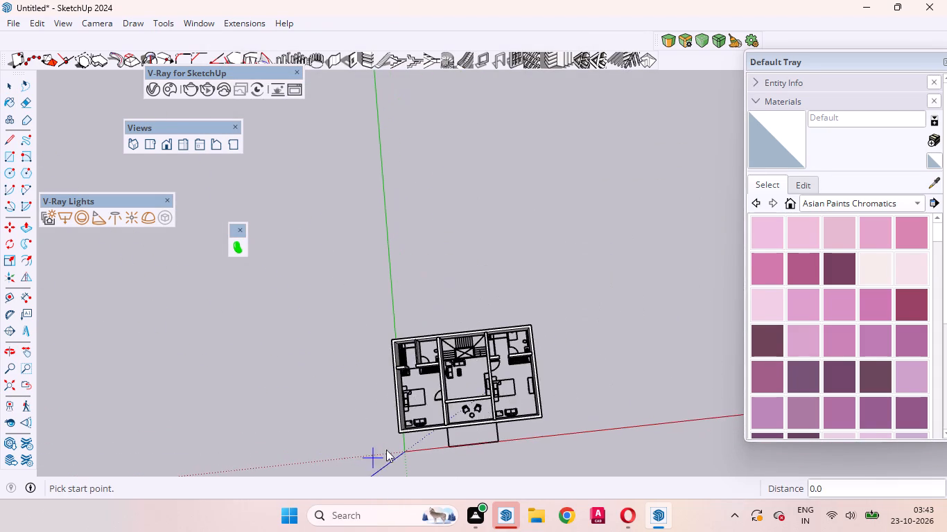
{"action": "scroll", "coordinate": [568, 362], "scroll_direction": "up", "scroll_amount": 2}
{"action": "scroll", "coordinate": [568, 362], "scroll_direction": "down", "scroll_amount": 1}
{"action": "scroll", "coordinate": [568, 361], "scroll_direction": "up", "scroll_amount": 10}
{"action": "scroll", "coordinate": [610, 337], "scroll_direction": "down", "scroll_amount": 5}
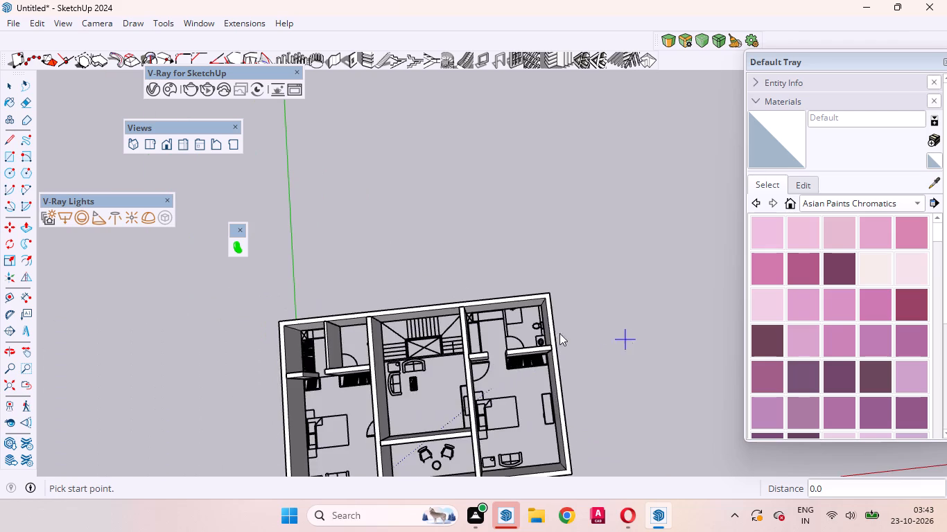
{"action": "scroll", "coordinate": [519, 323], "scroll_direction": "up", "scroll_amount": 20}
{"action": "scroll", "coordinate": [519, 323], "scroll_direction": "up", "scroll_amount": 3}
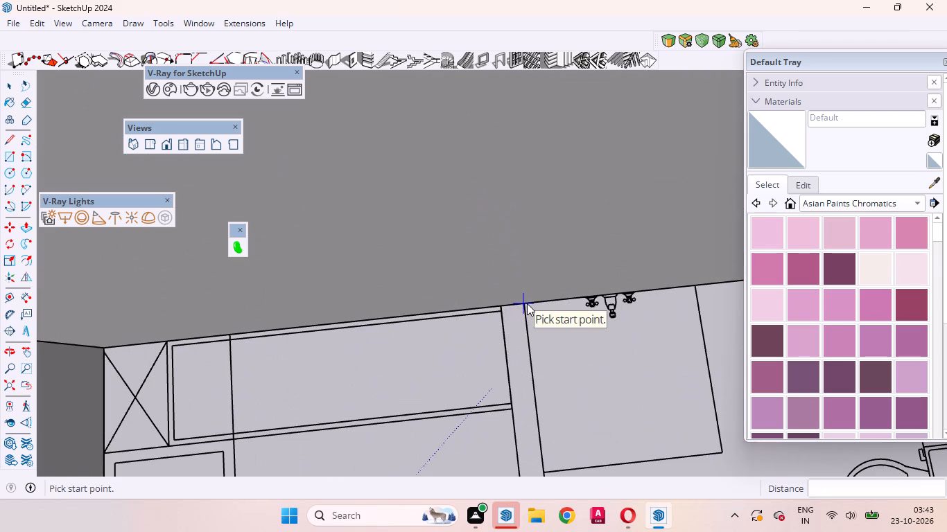
{"action": "left_click", "coordinate": [523, 303]}
{"action": "scroll", "coordinate": [539, 373], "scroll_direction": "down", "scroll_amount": 5}
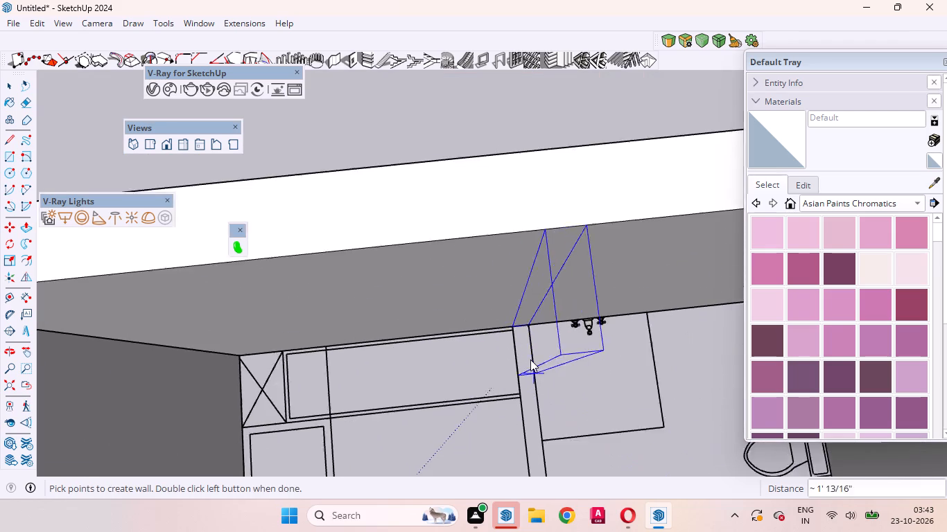
{"action": "scroll", "coordinate": [530, 360], "scroll_direction": "down", "scroll_amount": 6}
{"action": "scroll", "coordinate": [524, 346], "scroll_direction": "up", "scroll_amount": 1}
{"action": "scroll", "coordinate": [524, 346], "scroll_direction": "down", "scroll_amount": 11}
{"action": "scroll", "coordinate": [526, 411], "scroll_direction": "up", "scroll_amount": 13}
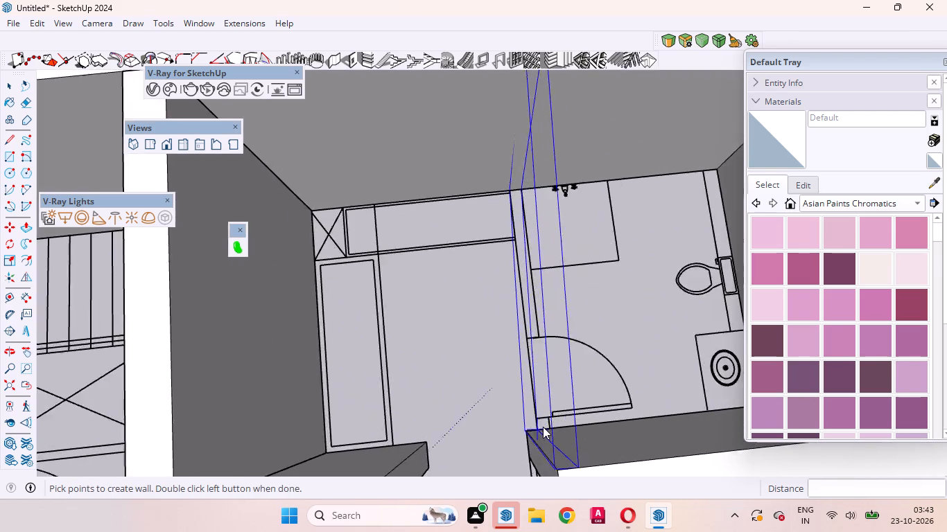
{"action": "scroll", "coordinate": [543, 427], "scroll_direction": "up", "scroll_amount": 3}
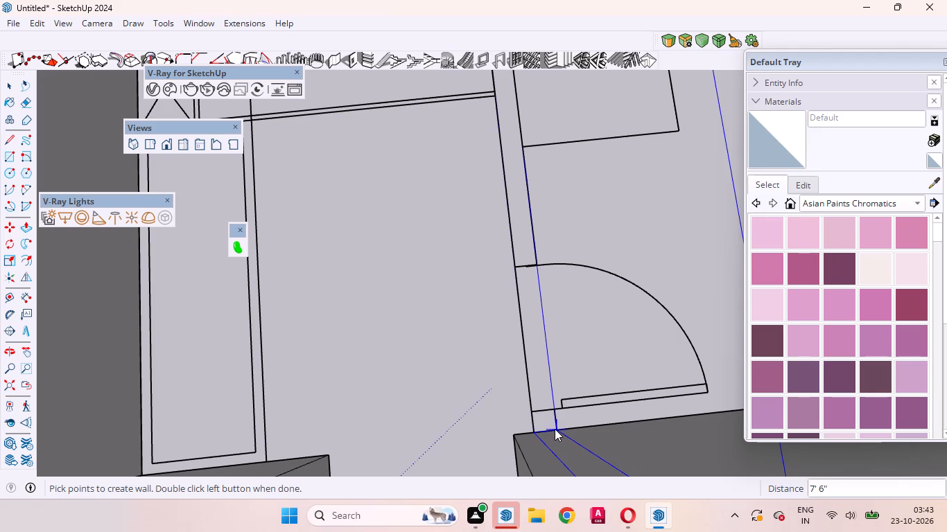
{"action": "double_click", "coordinate": [555, 429]}
Examine the modelled walls of the whole house and the front two-chair room from several angles.
{"action": "scroll", "coordinate": [526, 346], "scroll_direction": "down", "scroll_amount": 17}
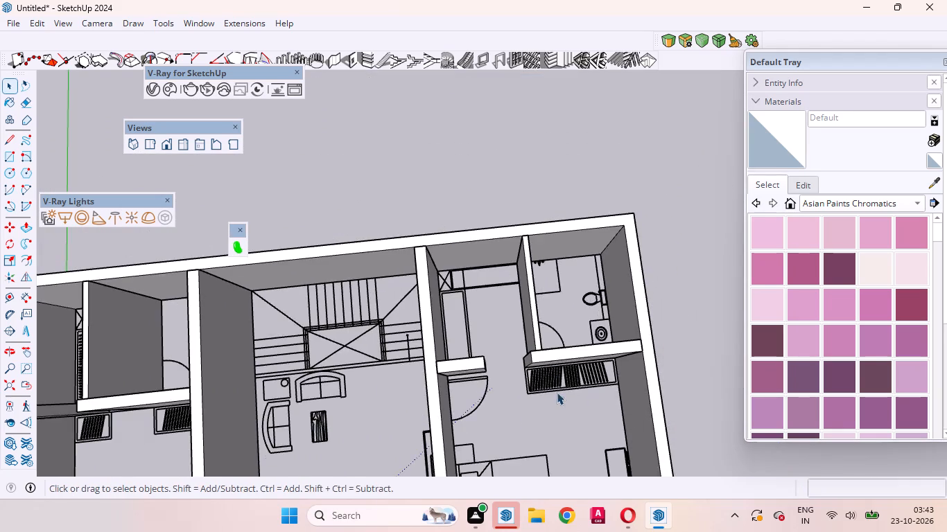
{"action": "middle_click_drag", "start_coordinate": [557, 392], "coordinate": [545, 201]}
{"action": "scroll", "coordinate": [545, 215], "scroll_direction": "down", "scroll_amount": 2}
{"action": "scroll", "coordinate": [546, 215], "scroll_direction": "up", "scroll_amount": 1}
{"action": "scroll", "coordinate": [546, 215], "scroll_direction": "down", "scroll_amount": 1}
{"action": "scroll", "coordinate": [547, 215], "scroll_direction": "up", "scroll_amount": 2}
{"action": "scroll", "coordinate": [547, 215], "scroll_direction": "down", "scroll_amount": 11}
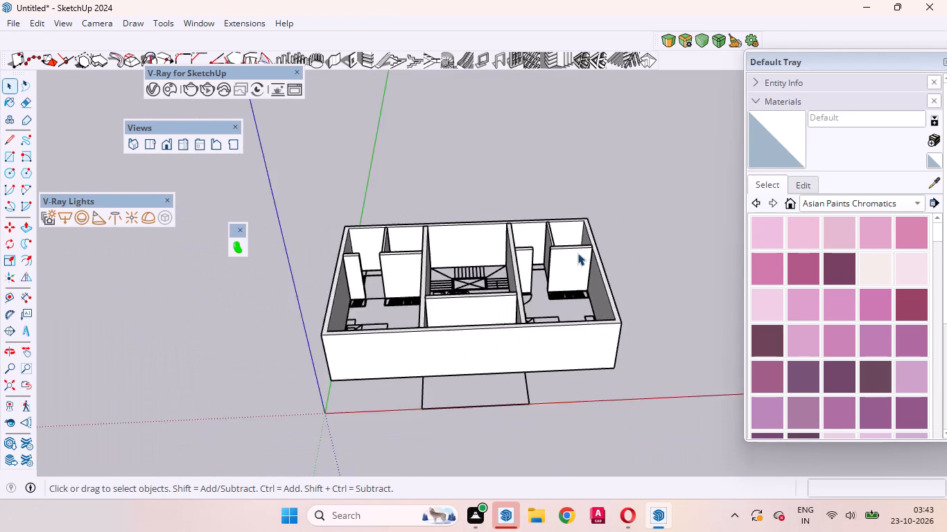
{"action": "middle_click_drag", "start_coordinate": [575, 281], "coordinate": [593, 423]}
{"action": "left_click", "coordinate": [614, 389]}
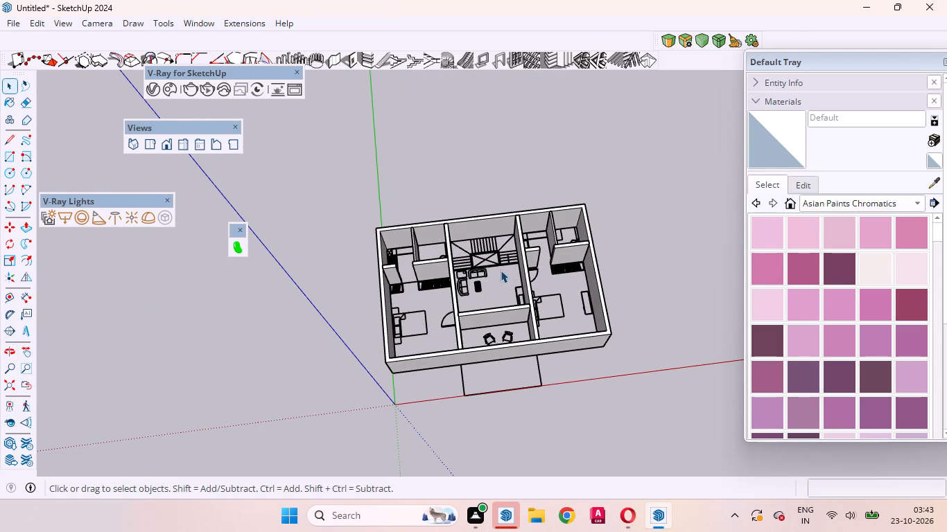
{"action": "scroll", "coordinate": [501, 277], "scroll_direction": "up", "scroll_amount": 5}
{"action": "middle_click_drag", "start_coordinate": [548, 366], "coordinate": [371, 428]}
{"action": "scroll", "coordinate": [379, 382], "scroll_direction": "up", "scroll_amount": 6}
{"action": "scroll", "coordinate": [405, 279], "scroll_direction": "down", "scroll_amount": 1}
{"action": "scroll", "coordinate": [405, 279], "scroll_direction": "up", "scroll_amount": 1}
{"action": "scroll", "coordinate": [405, 279], "scroll_direction": "down", "scroll_amount": 1}
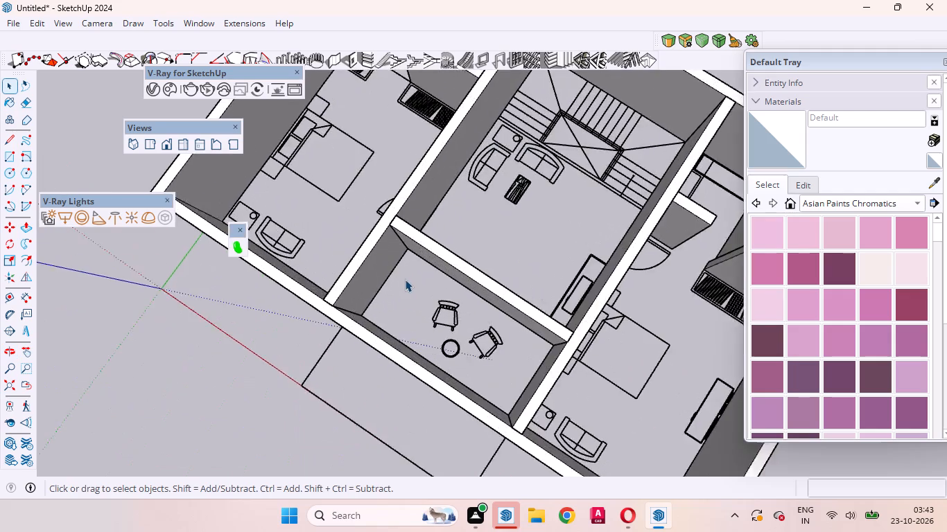
{"action": "scroll", "coordinate": [407, 314], "scroll_direction": "up", "scroll_amount": 5}
{"action": "middle_click_drag", "start_coordinate": [410, 389], "coordinate": [567, 249]}
{"action": "scroll", "coordinate": [410, 389], "scroll_direction": "up", "scroll_amount": 1}
{"action": "scroll", "coordinate": [478, 301], "scroll_direction": "down", "scroll_amount": 2}
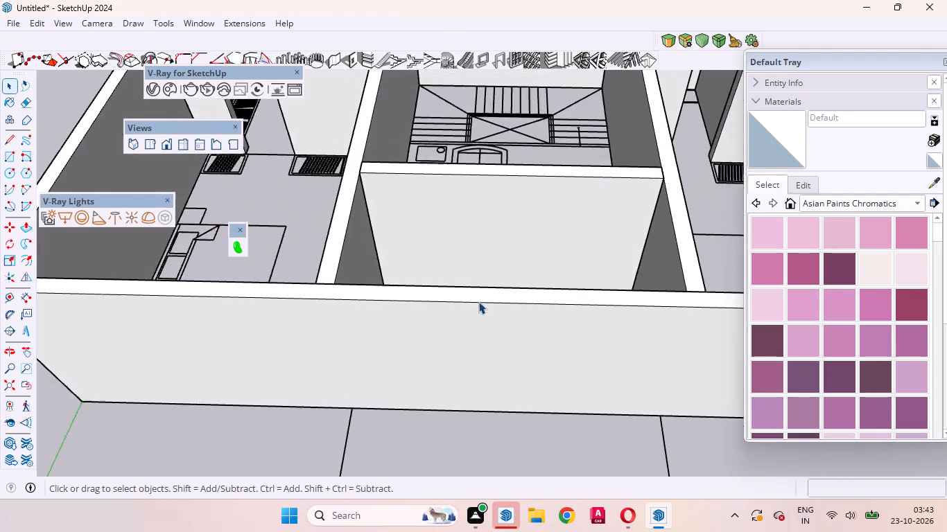
{"action": "scroll", "coordinate": [478, 301], "scroll_direction": "down", "scroll_amount": 10}
{"action": "left_click", "coordinate": [503, 319]}
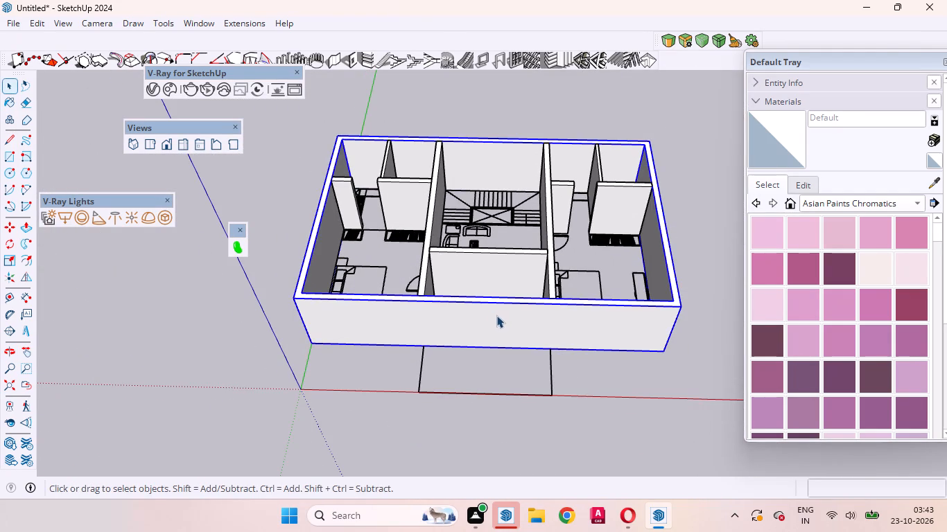
{"action": "left_click", "coordinate": [568, 359]}
{"action": "middle_click_drag", "start_coordinate": [487, 294], "coordinate": [518, 425]}
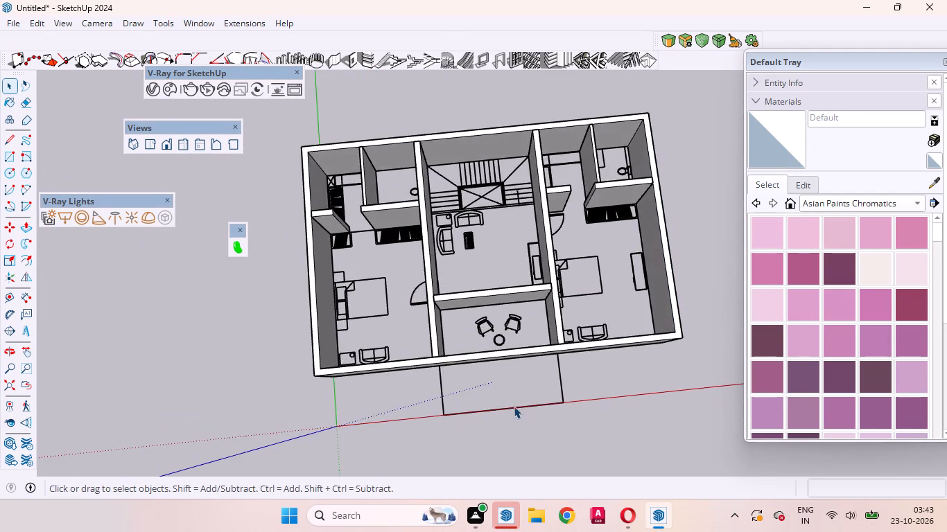
Inside the perimeter wall group, draw a 9" line across the front wall's top, aligned with the partition's face toward the two-chair room.
{"action": "scroll", "coordinate": [512, 391], "scroll_direction": "up", "scroll_amount": 5}
{"action": "double_click", "coordinate": [498, 324]}
{"action": "left_click", "coordinate": [498, 325]}
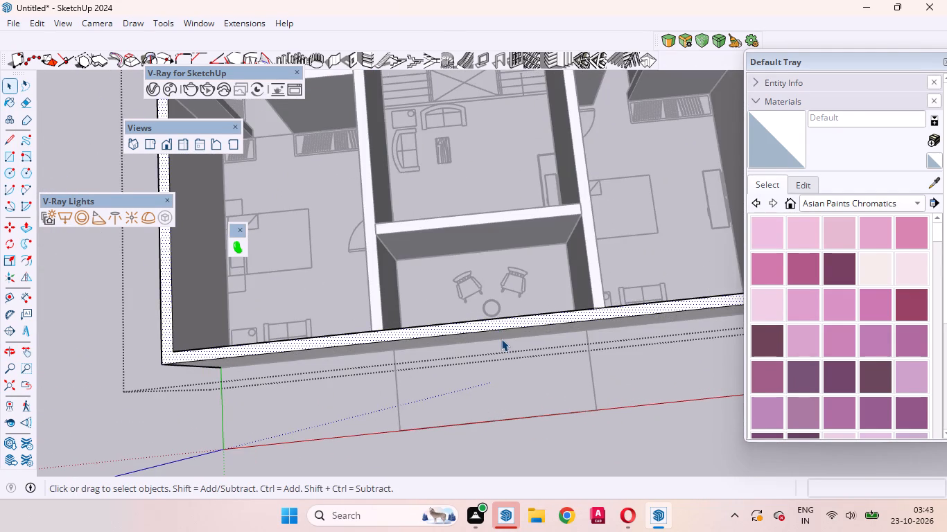
{"action": "scroll", "coordinate": [501, 339], "scroll_direction": "up", "scroll_amount": 2}
{"action": "scroll", "coordinate": [501, 339], "scroll_direction": "down", "scroll_amount": 1}
{"action": "scroll", "coordinate": [501, 339], "scroll_direction": "up", "scroll_amount": 8}
{"action": "scroll", "coordinate": [729, 355], "scroll_direction": "down", "scroll_amount": 5}
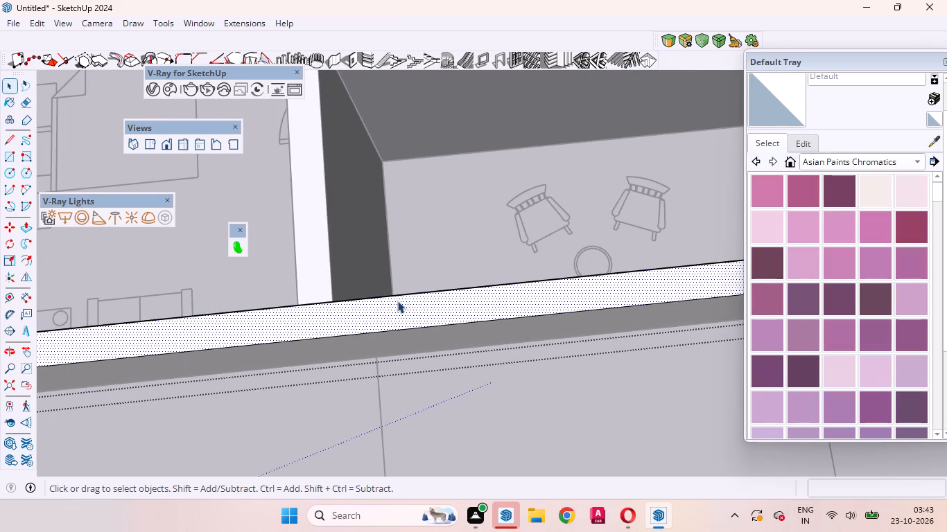
{"action": "scroll", "coordinate": [471, 299], "scroll_direction": "down", "scroll_amount": 9}
{"action": "scroll", "coordinate": [394, 294], "scroll_direction": "up", "scroll_amount": 1}
{"action": "scroll", "coordinate": [394, 294], "scroll_direction": "down", "scroll_amount": 3}
{"action": "scroll", "coordinate": [394, 294], "scroll_direction": "up", "scroll_amount": 1}
{"action": "scroll", "coordinate": [394, 294], "scroll_direction": "down", "scroll_amount": 1}
{"action": "scroll", "coordinate": [394, 294], "scroll_direction": "up", "scroll_amount": 11}
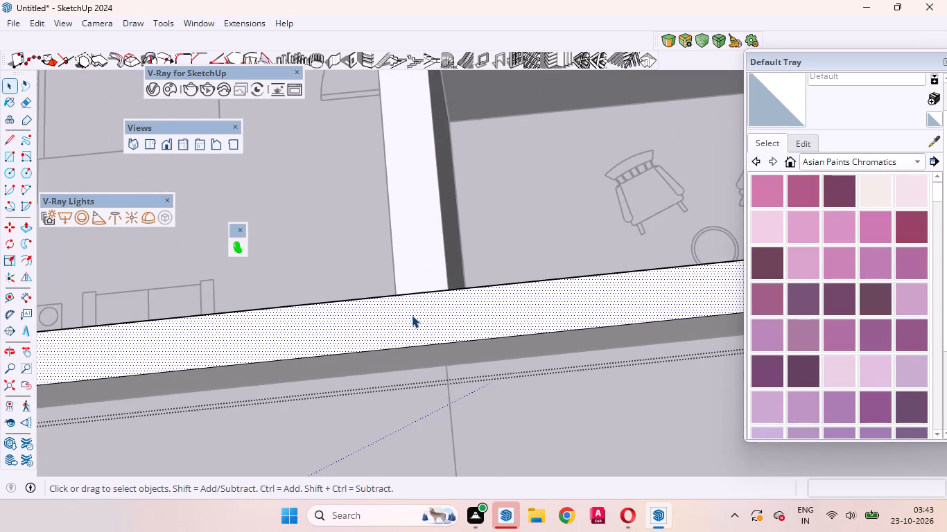
{"action": "key", "text": "l"}
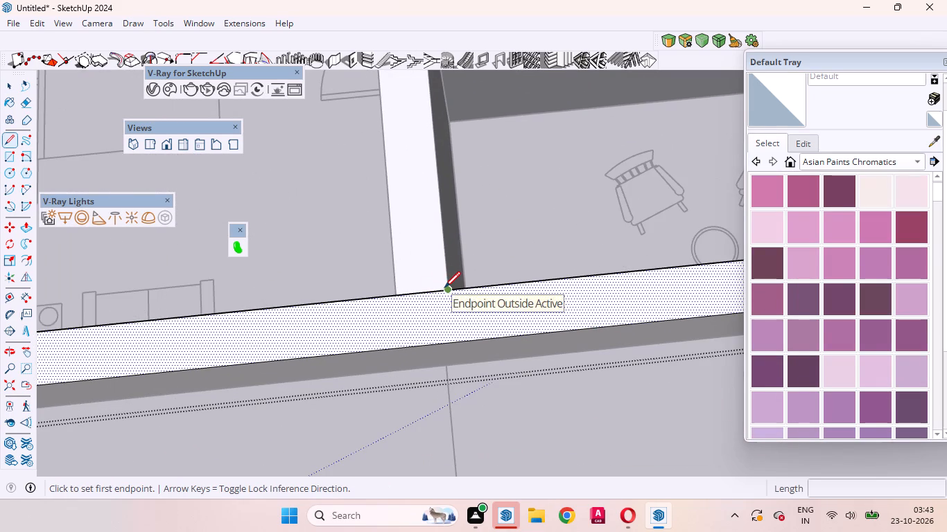
{"action": "left_click", "coordinate": [444, 287]}
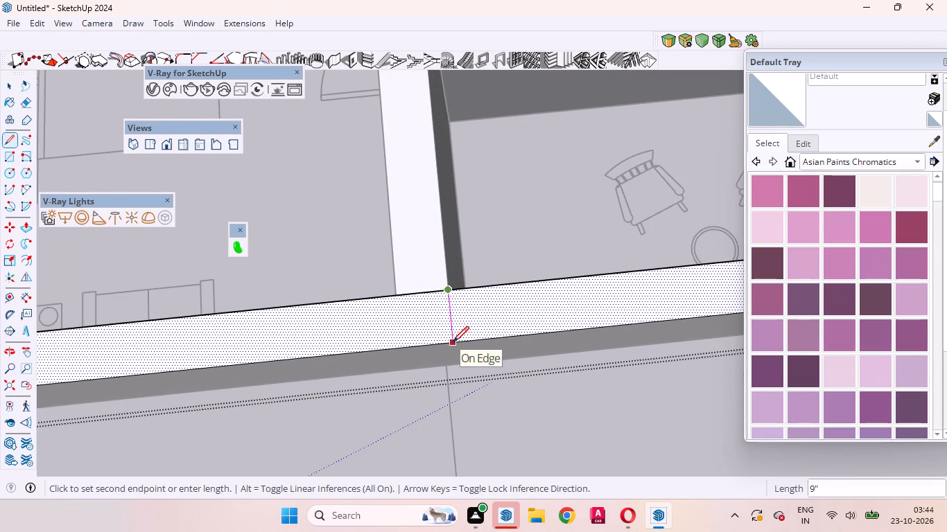
{"action": "left_click", "coordinate": [453, 343]}
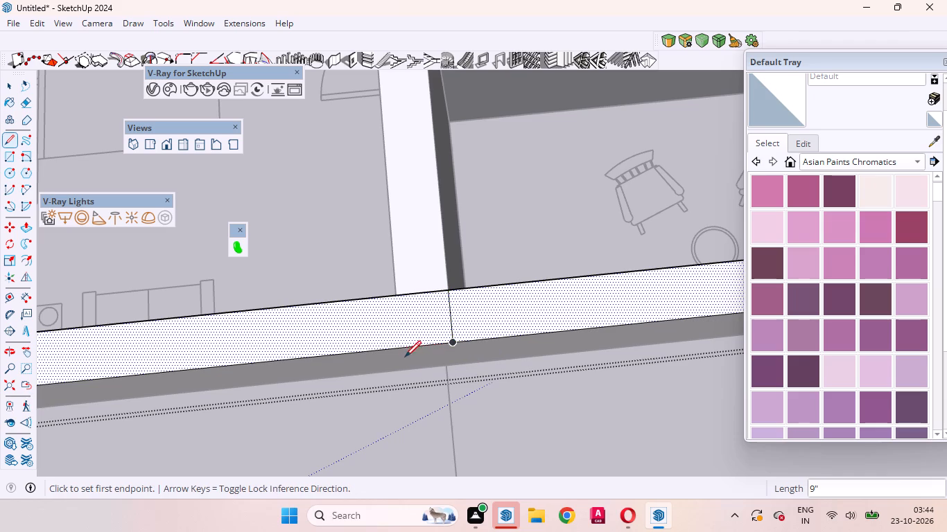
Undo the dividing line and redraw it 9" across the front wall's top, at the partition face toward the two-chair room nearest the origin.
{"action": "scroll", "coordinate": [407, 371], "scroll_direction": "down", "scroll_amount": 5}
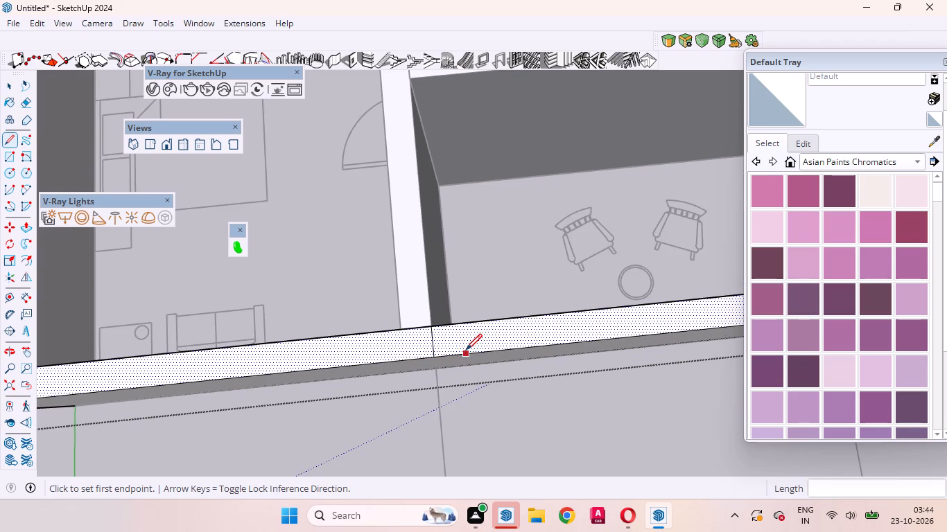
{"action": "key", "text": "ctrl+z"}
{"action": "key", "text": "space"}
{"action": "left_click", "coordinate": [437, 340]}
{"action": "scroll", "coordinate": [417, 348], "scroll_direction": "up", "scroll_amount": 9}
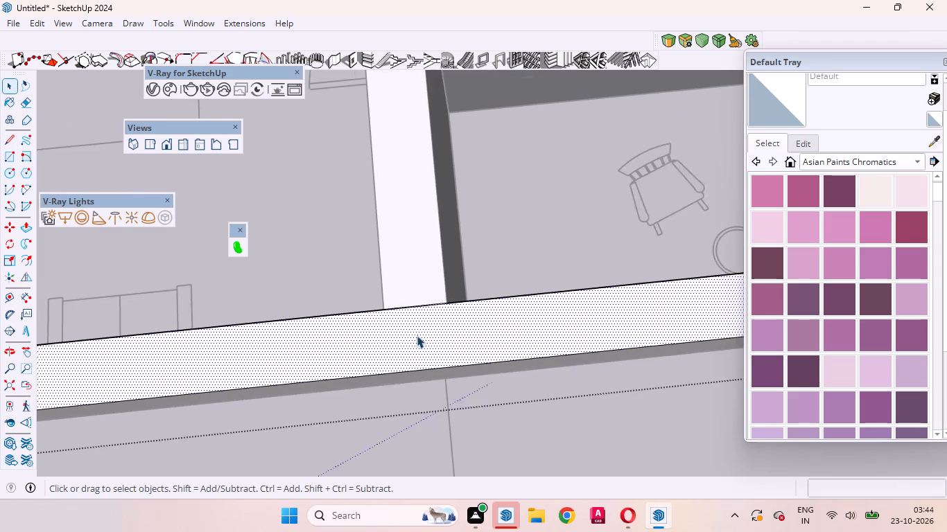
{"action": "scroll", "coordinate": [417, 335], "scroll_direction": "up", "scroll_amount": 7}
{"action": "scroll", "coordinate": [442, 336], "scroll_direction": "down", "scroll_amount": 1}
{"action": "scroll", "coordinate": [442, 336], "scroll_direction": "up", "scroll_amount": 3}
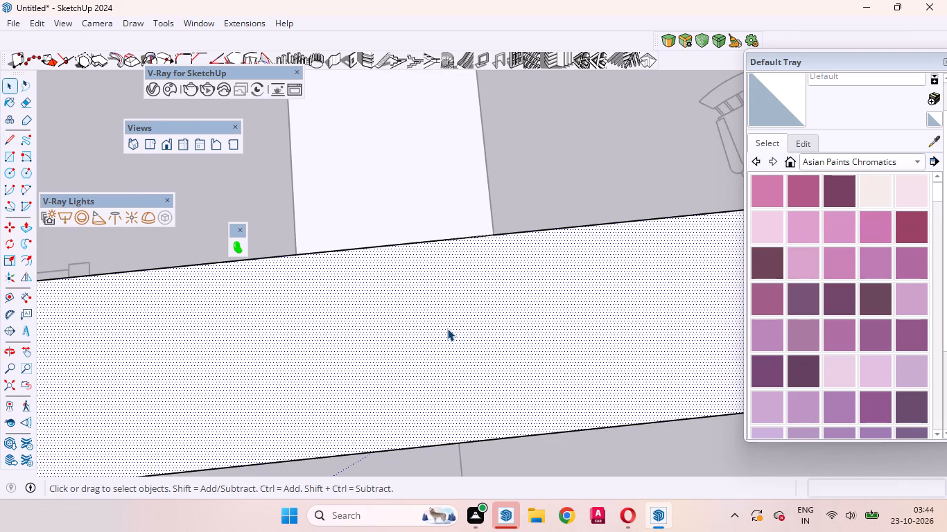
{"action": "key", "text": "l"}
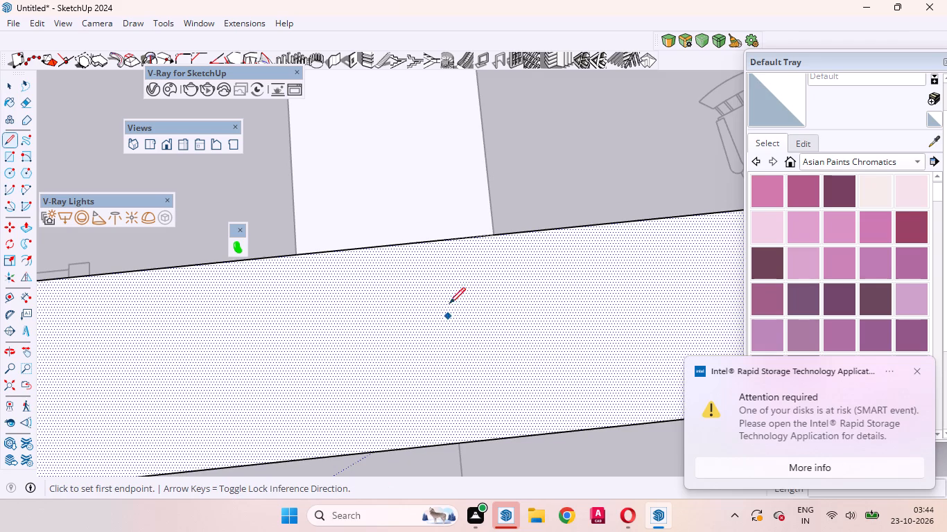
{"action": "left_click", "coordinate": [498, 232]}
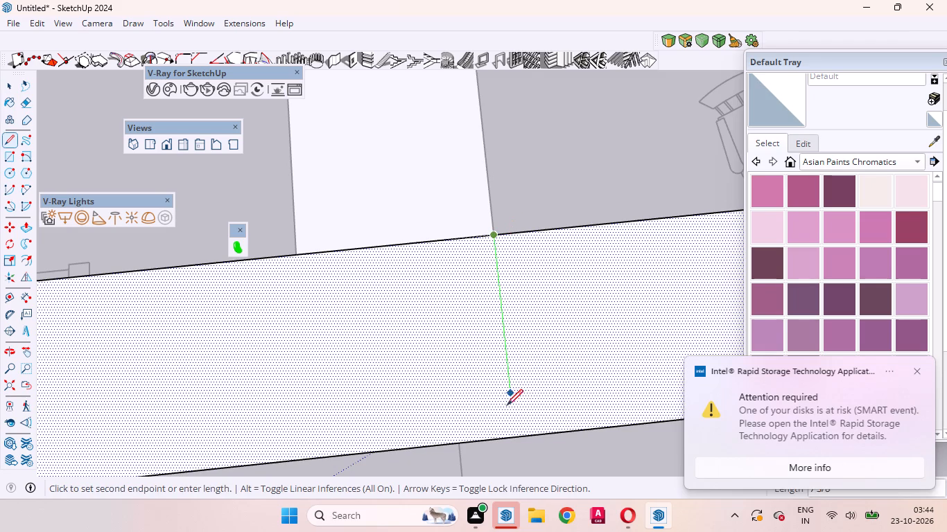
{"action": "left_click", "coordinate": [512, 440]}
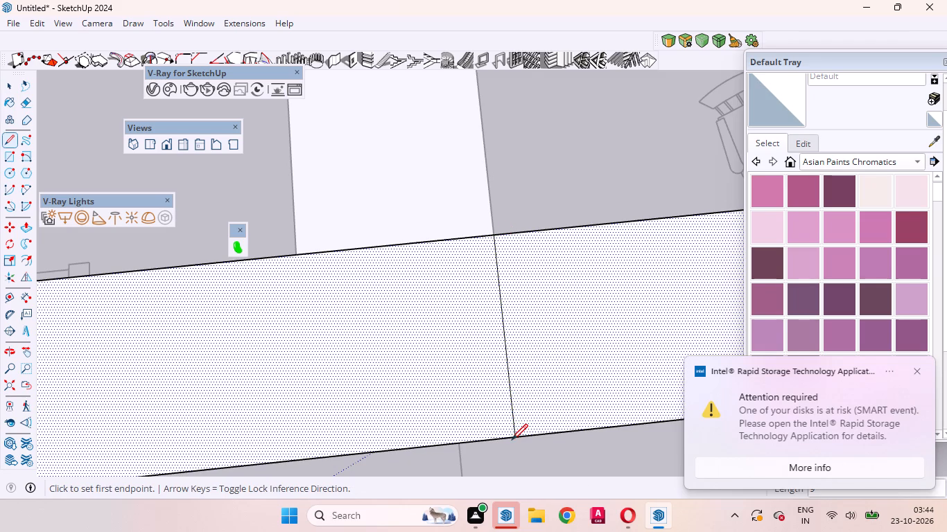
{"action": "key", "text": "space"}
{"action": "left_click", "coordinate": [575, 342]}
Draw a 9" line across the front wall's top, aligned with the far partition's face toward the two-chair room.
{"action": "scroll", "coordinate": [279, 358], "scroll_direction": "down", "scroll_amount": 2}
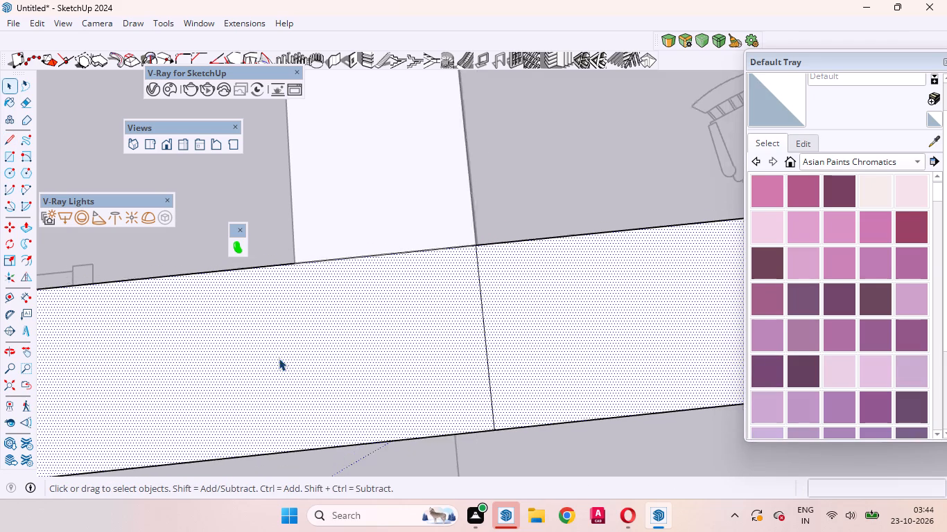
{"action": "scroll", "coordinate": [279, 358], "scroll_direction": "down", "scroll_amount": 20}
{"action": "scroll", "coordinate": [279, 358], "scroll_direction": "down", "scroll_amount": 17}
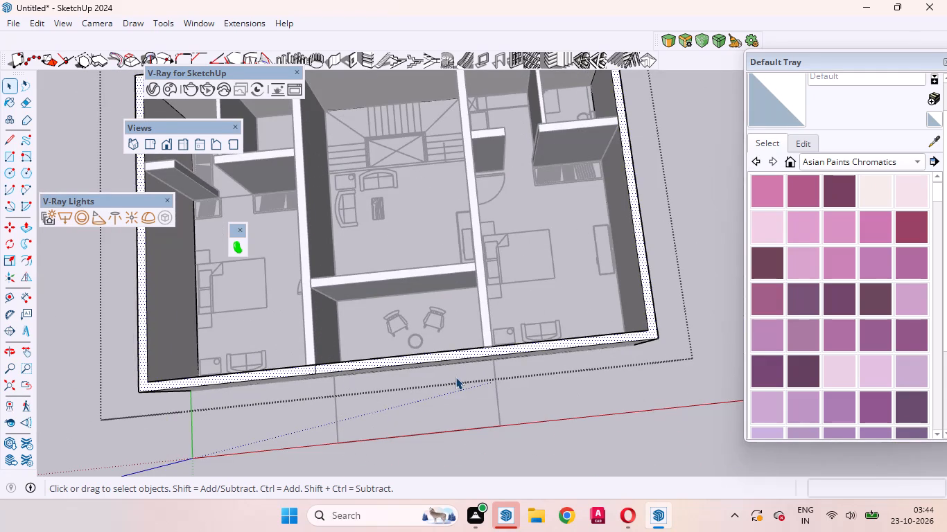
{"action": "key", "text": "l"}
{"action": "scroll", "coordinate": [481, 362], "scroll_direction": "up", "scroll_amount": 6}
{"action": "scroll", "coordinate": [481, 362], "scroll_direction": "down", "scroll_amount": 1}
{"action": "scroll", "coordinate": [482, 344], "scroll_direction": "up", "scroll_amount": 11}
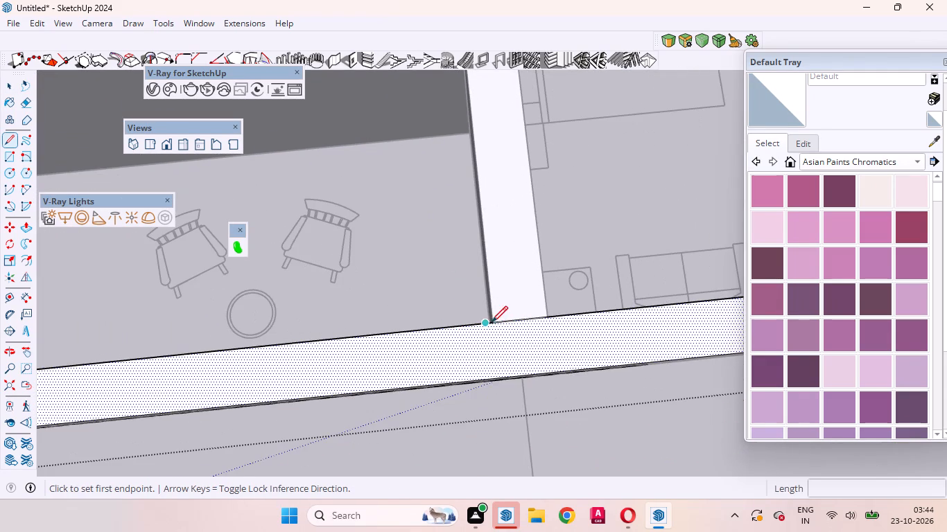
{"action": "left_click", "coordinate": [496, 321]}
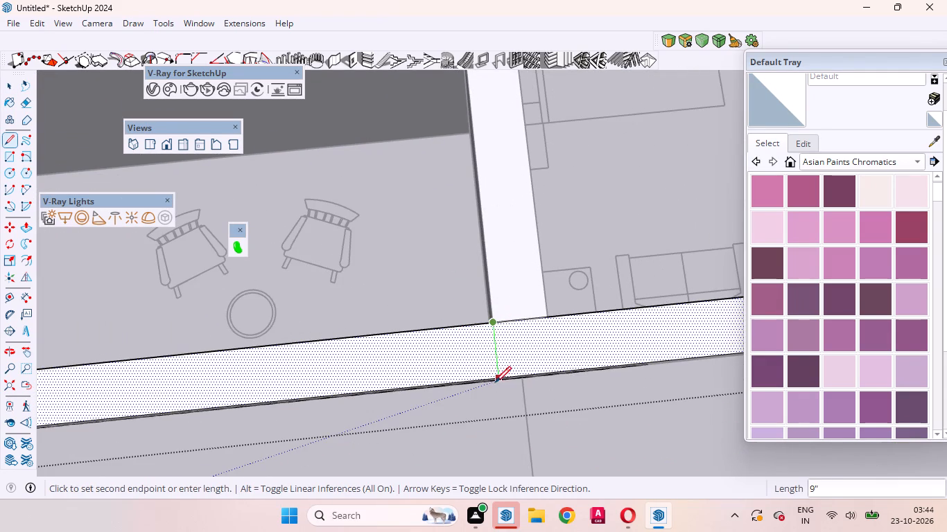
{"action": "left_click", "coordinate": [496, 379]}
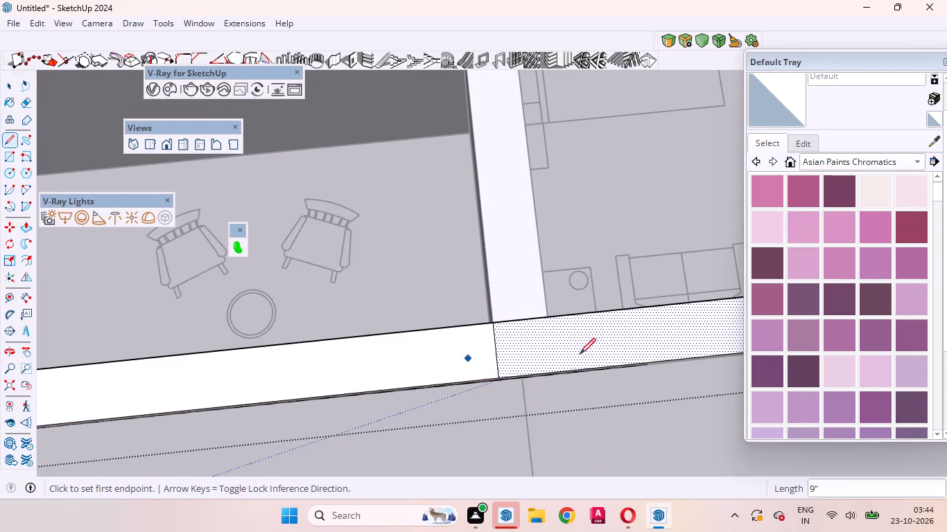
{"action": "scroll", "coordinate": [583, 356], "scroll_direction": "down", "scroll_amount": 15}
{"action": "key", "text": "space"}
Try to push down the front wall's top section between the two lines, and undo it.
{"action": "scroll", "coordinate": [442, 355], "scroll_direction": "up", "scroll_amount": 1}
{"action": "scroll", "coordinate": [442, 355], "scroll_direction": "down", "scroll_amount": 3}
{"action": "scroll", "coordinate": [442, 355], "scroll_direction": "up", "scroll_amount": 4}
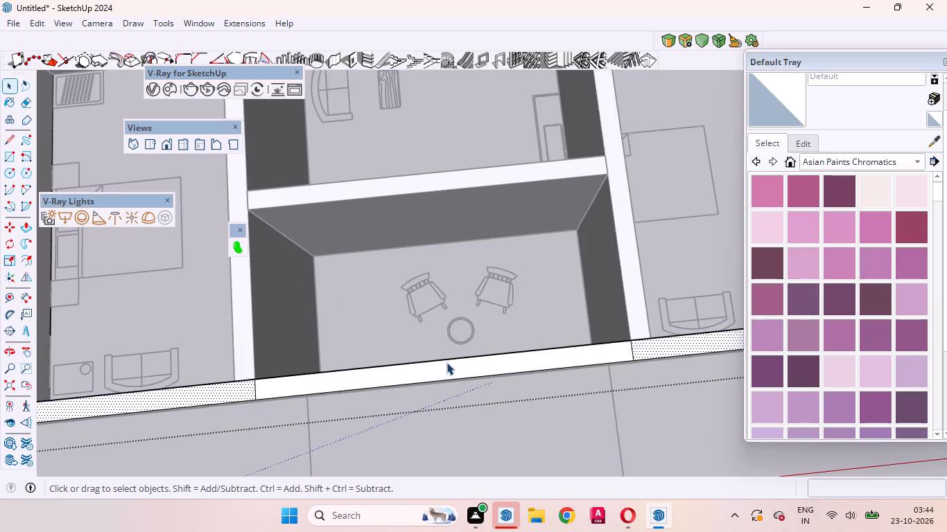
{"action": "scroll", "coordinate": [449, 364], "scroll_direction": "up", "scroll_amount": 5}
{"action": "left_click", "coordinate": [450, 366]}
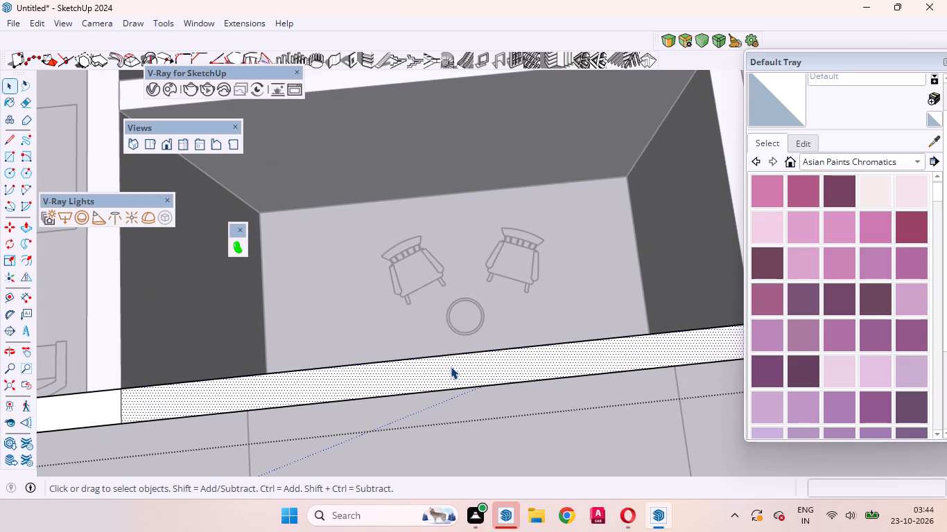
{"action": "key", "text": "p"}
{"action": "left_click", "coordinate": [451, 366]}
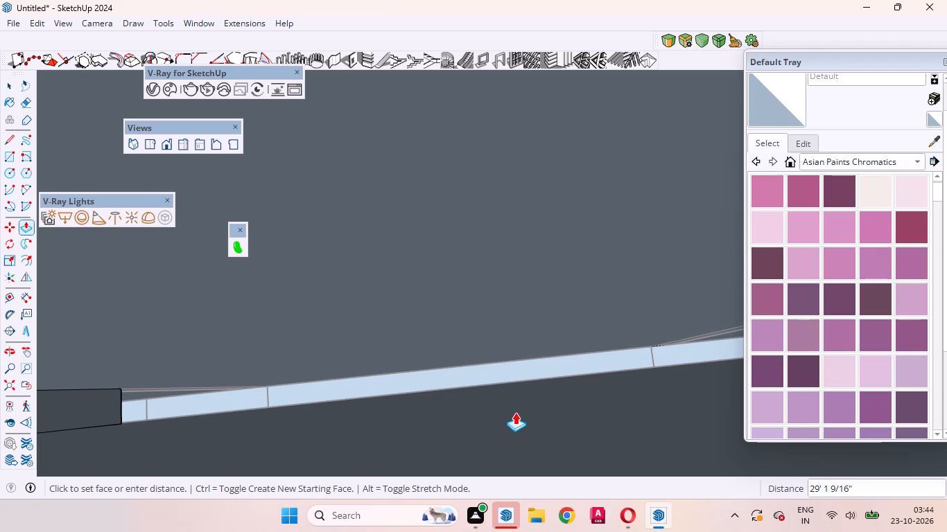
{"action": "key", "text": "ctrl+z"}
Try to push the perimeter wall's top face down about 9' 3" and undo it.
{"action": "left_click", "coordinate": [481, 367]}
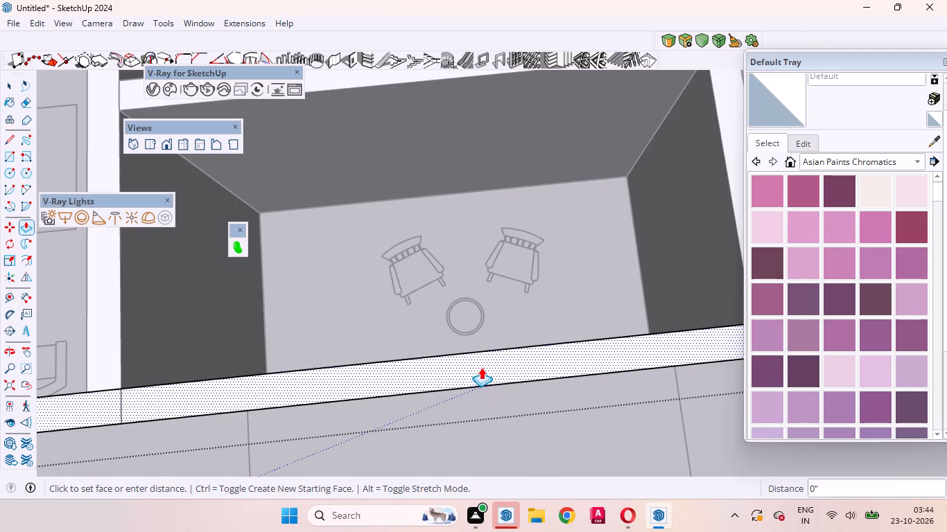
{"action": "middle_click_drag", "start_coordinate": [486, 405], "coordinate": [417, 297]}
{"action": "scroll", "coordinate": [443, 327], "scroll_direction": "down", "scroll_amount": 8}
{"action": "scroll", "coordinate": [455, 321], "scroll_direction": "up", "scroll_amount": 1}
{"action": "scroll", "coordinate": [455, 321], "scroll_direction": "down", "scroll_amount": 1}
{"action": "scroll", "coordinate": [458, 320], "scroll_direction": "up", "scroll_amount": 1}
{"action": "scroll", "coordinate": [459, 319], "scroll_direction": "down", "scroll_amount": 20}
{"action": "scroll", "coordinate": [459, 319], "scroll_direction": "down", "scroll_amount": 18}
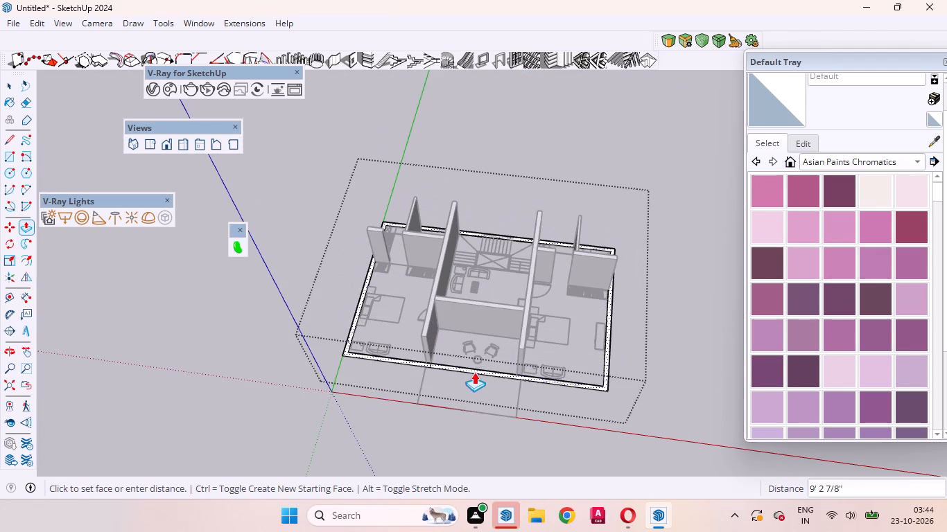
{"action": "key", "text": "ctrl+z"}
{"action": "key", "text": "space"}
Draw a 9" line across the front wall's top, aligned with the far partition's face toward the two-chair room.
{"action": "scroll", "coordinate": [490, 331], "scroll_direction": "up", "scroll_amount": 5}
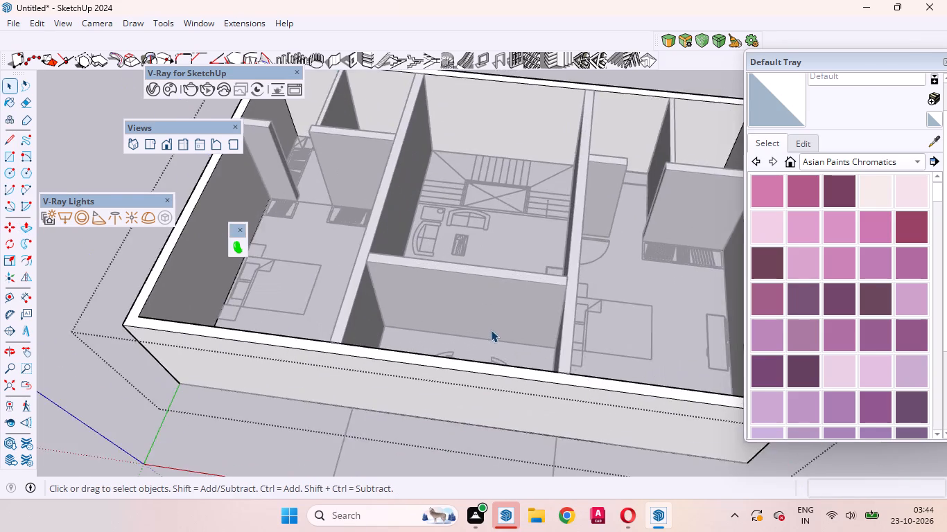
{"action": "scroll", "coordinate": [491, 330], "scroll_direction": "up", "scroll_amount": 10}
{"action": "middle_click_drag", "start_coordinate": [469, 365], "coordinate": [510, 420]}
{"action": "left_click", "coordinate": [502, 438]}
{"action": "scroll", "coordinate": [541, 307], "scroll_direction": "down", "scroll_amount": 7}
{"action": "left_click", "coordinate": [552, 390]}
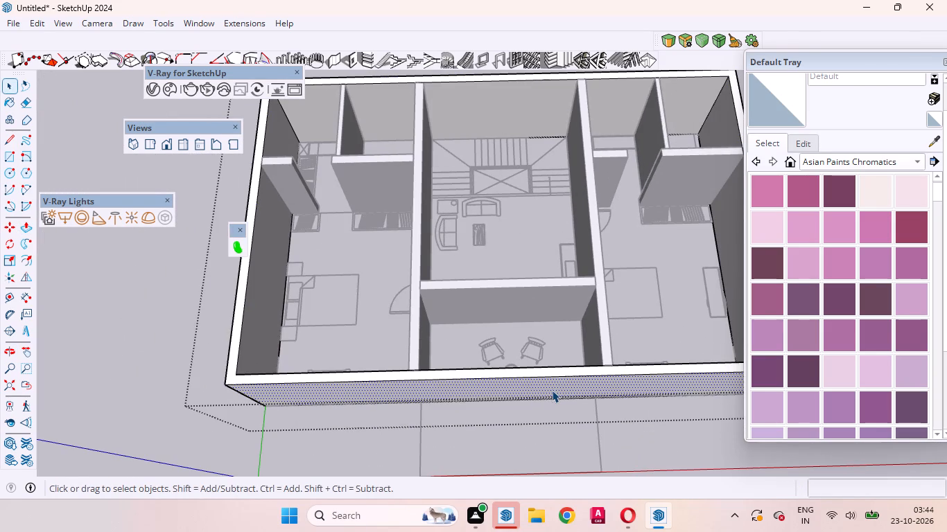
{"action": "key", "text": "comma"}
{"action": "key", "text": "period"}
{"action": "key", "text": "l"}
{"action": "scroll", "coordinate": [636, 374], "scroll_direction": "up", "scroll_amount": 2}
{"action": "scroll", "coordinate": [636, 374], "scroll_direction": "down", "scroll_amount": 1}
{"action": "scroll", "coordinate": [636, 374], "scroll_direction": "up", "scroll_amount": 5}
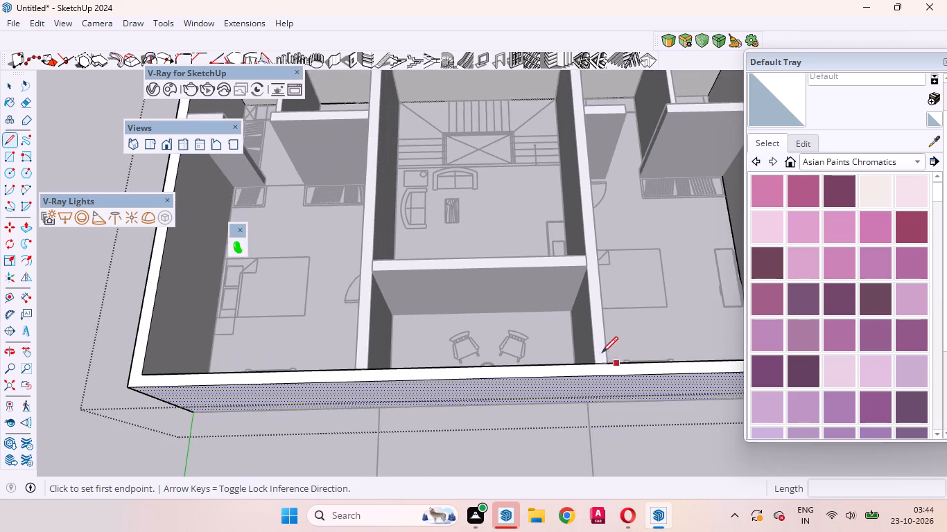
{"action": "scroll", "coordinate": [602, 353], "scroll_direction": "up", "scroll_amount": 8}
{"action": "left_click", "coordinate": [582, 375]}
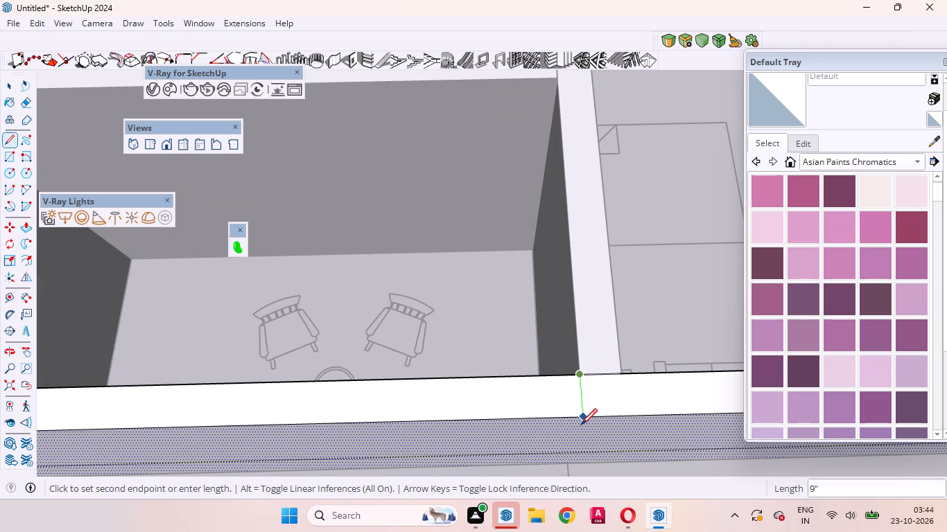
{"action": "left_click", "coordinate": [581, 418]}
Draw a line across the front wall's top, aligned with the two-chair room face of the partition nearest the origin.
{"action": "scroll", "coordinate": [609, 373], "scroll_direction": "down", "scroll_amount": 12}
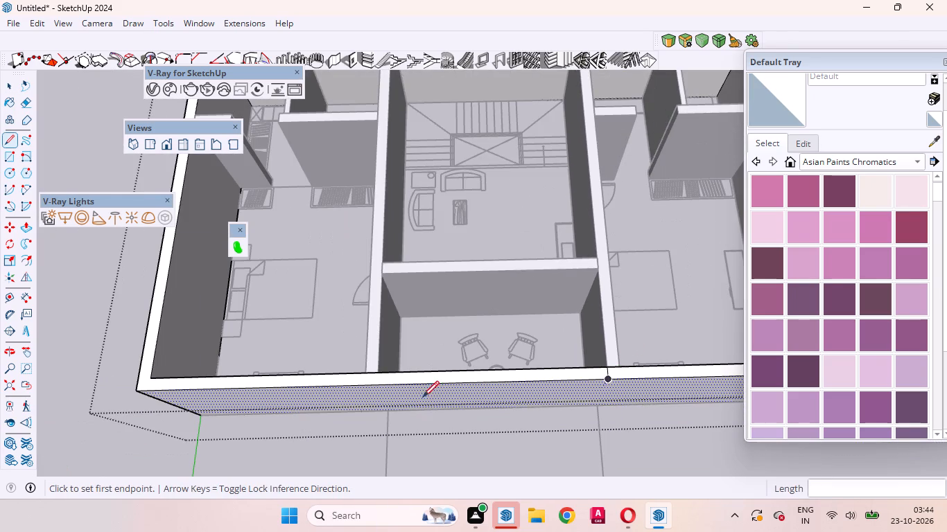
{"action": "scroll", "coordinate": [373, 367], "scroll_direction": "up", "scroll_amount": 12}
{"action": "left_click", "coordinate": [393, 379]}
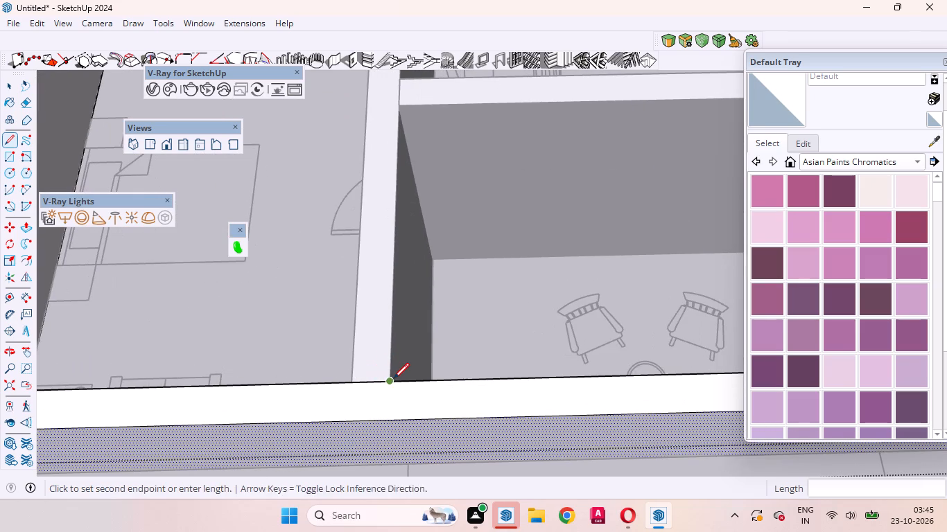
{"action": "left_click", "coordinate": [390, 417]}
{"action": "key", "text": "space"}
Push the front wall's top section between the two lines down 9' 4" to open the two-chair room, and leave the wall group.
{"action": "left_click", "coordinate": [442, 396]}
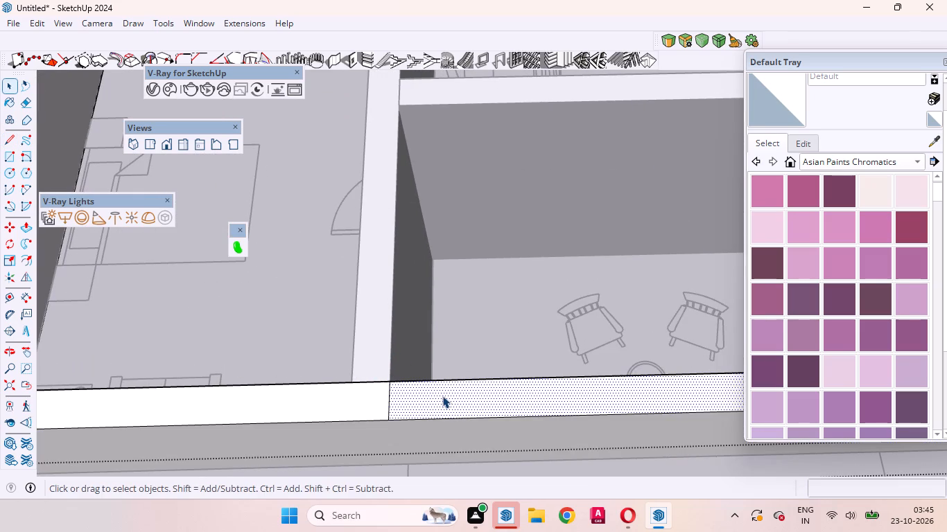
{"action": "key", "text": "p"}
{"action": "left_click", "coordinate": [442, 396]}
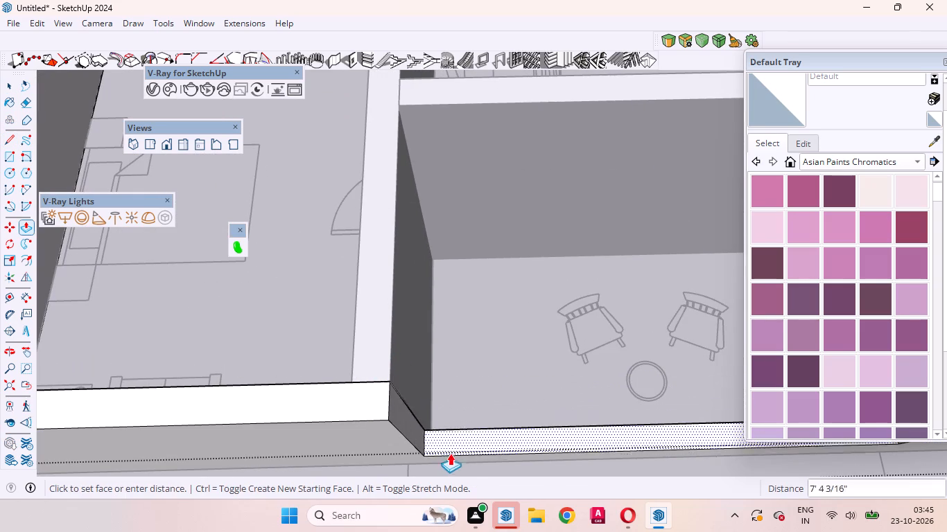
{"action": "left_click", "coordinate": [451, 463]}
{"action": "key", "text": "space"}
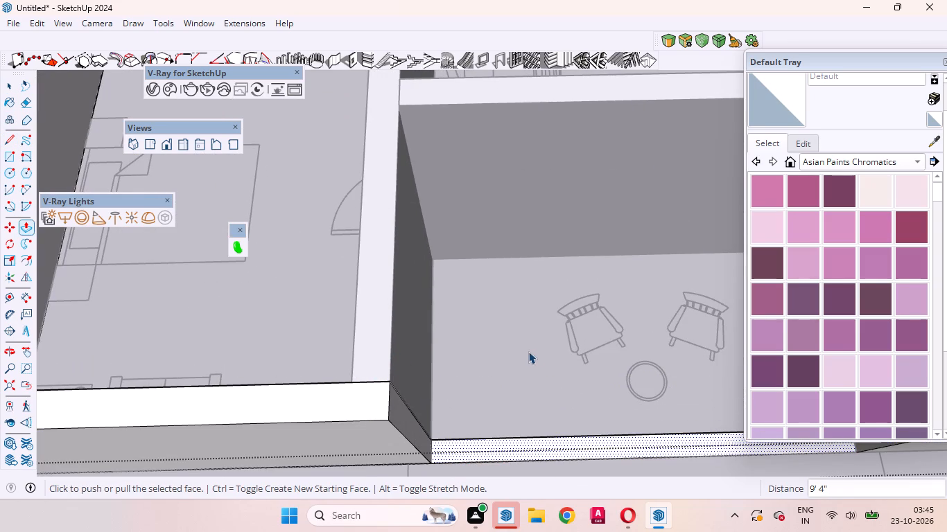
{"action": "scroll", "coordinate": [508, 352], "scroll_direction": "down", "scroll_amount": 10}
{"action": "middle_click_drag", "start_coordinate": [504, 410], "coordinate": [480, 192]}
{"action": "scroll", "coordinate": [503, 301], "scroll_direction": "up", "scroll_amount": 2}
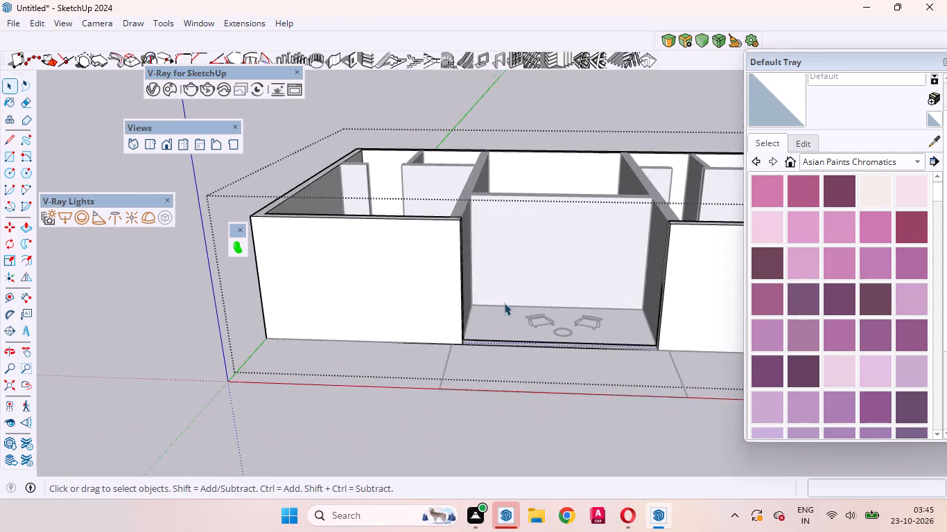
{"action": "scroll", "coordinate": [504, 303], "scroll_direction": "up", "scroll_amount": 10}
{"action": "scroll", "coordinate": [483, 371], "scroll_direction": "up", "scroll_amount": 1}
{"action": "middle_click_drag", "start_coordinate": [482, 371], "coordinate": [481, 430]}
{"action": "scroll", "coordinate": [495, 417], "scroll_direction": "down", "scroll_amount": 8}
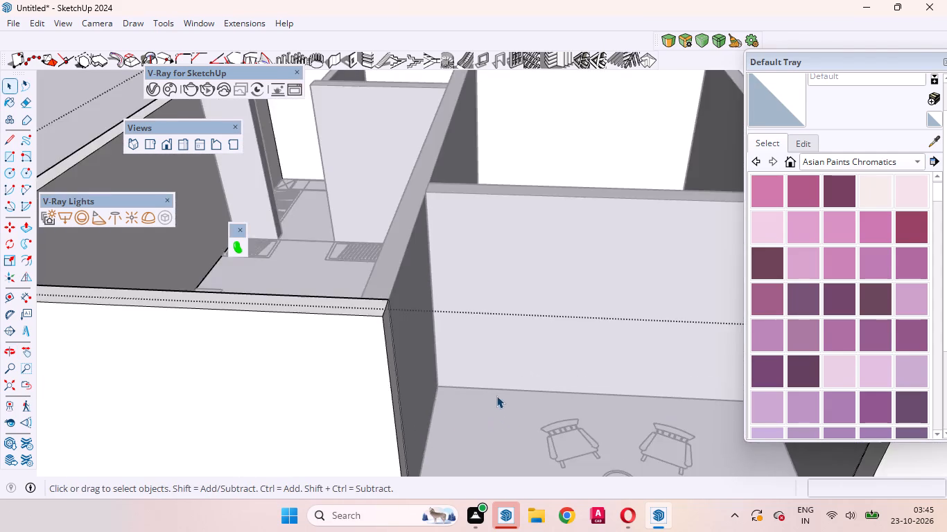
{"action": "scroll", "coordinate": [496, 396], "scroll_direction": "down", "scroll_amount": 17}
{"action": "left_click", "coordinate": [604, 459]}
Examine the two-chair room's open front and the surrounding walls from several angles.
{"action": "scroll", "coordinate": [505, 369], "scroll_direction": "up", "scroll_amount": 7}
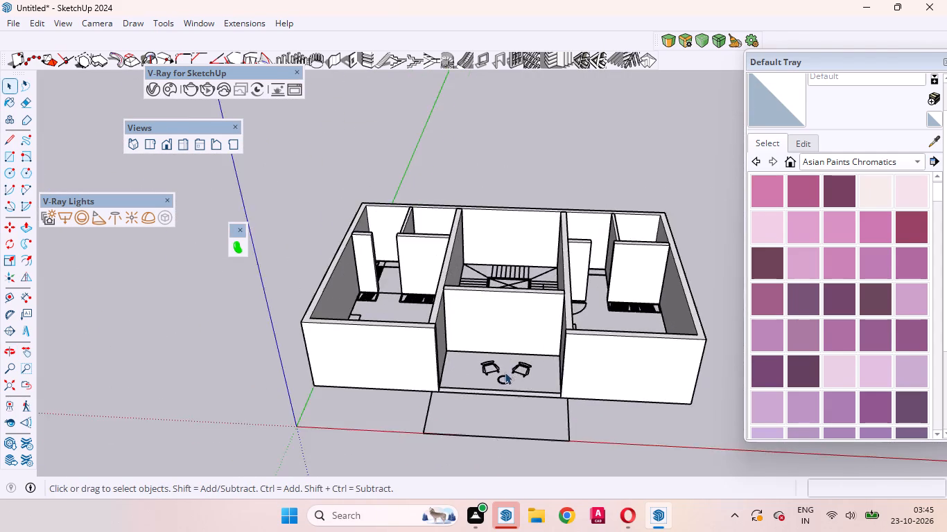
{"action": "scroll", "coordinate": [505, 372], "scroll_direction": "up", "scroll_amount": 9}
{"action": "scroll", "coordinate": [541, 346], "scroll_direction": "down", "scroll_amount": 6}
{"action": "scroll", "coordinate": [330, 299], "scroll_direction": "up", "scroll_amount": 6}
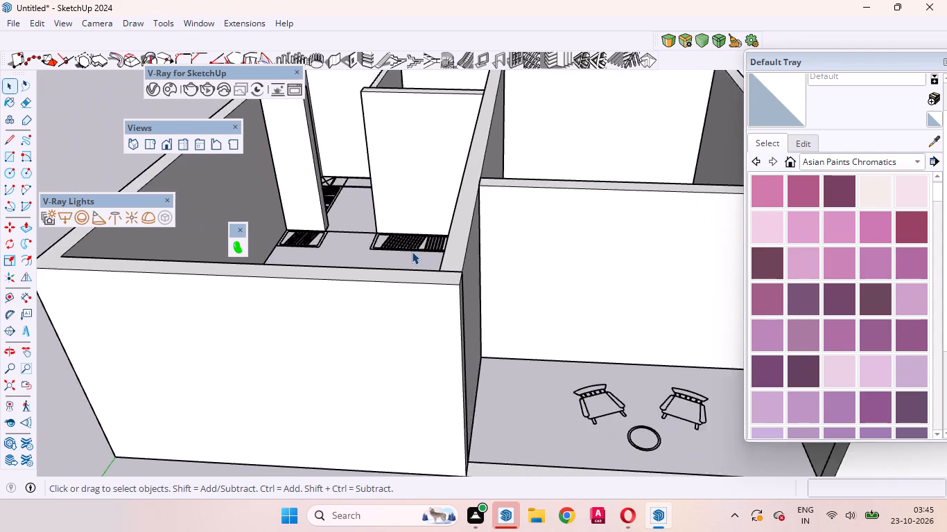
{"action": "scroll", "coordinate": [412, 251], "scroll_direction": "up", "scroll_amount": 6}
{"action": "scroll", "coordinate": [505, 317], "scroll_direction": "down", "scroll_amount": 5}
{"action": "middle_click_drag", "start_coordinate": [550, 355], "coordinate": [362, 347]}
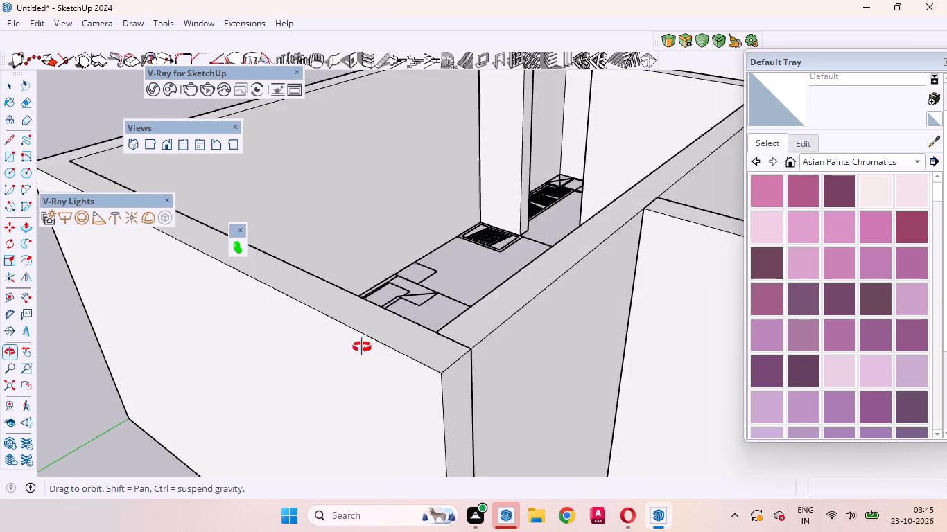
{"action": "middle_click_drag", "start_coordinate": [362, 347], "coordinate": [494, 379]}
{"action": "scroll", "coordinate": [494, 379], "scroll_direction": "down", "scroll_amount": 11}
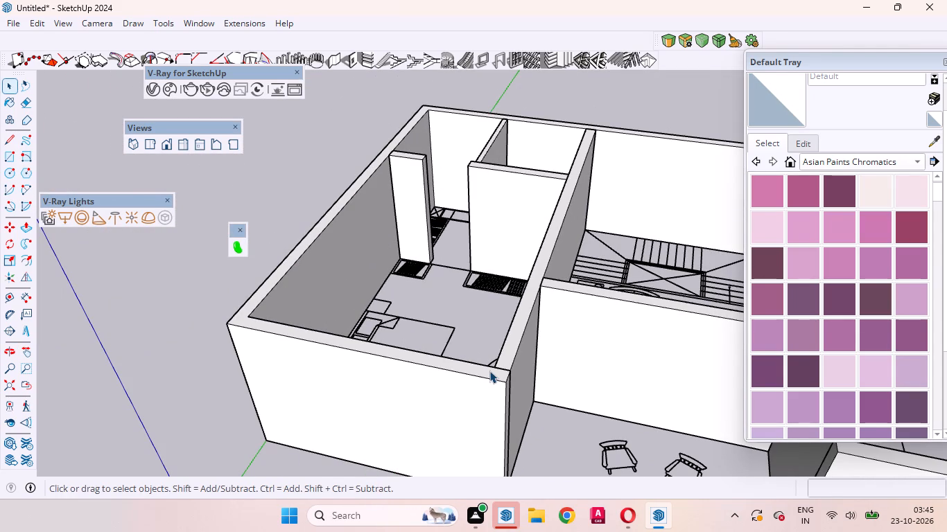
{"action": "scroll", "coordinate": [576, 308], "scroll_direction": "down", "scroll_amount": 11}
{"action": "scroll", "coordinate": [580, 202], "scroll_direction": "down", "scroll_amount": 4}
{"action": "scroll", "coordinate": [564, 341], "scroll_direction": "up", "scroll_amount": 5}
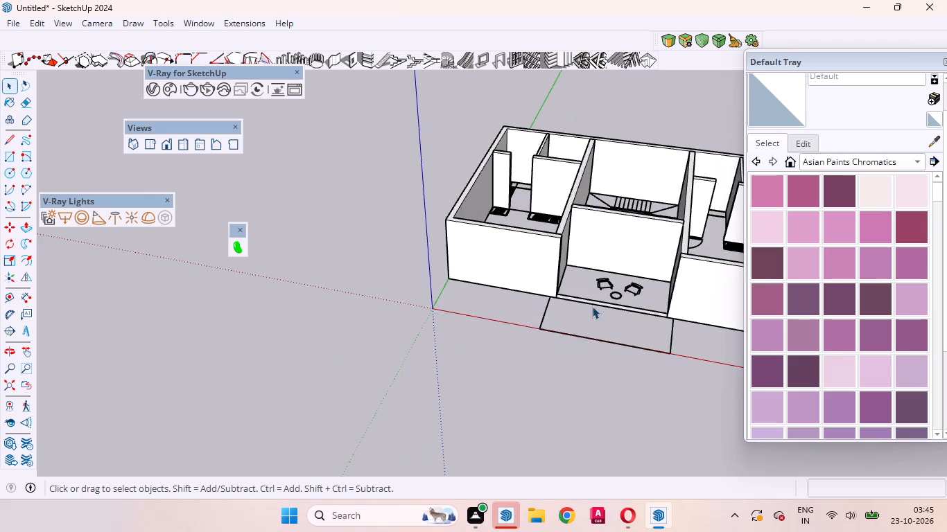
{"action": "scroll", "coordinate": [592, 306], "scroll_direction": "up", "scroll_amount": 3}
{"action": "scroll", "coordinate": [593, 306], "scroll_direction": "down", "scroll_amount": 1}
{"action": "scroll", "coordinate": [593, 305], "scroll_direction": "up", "scroll_amount": 1}
{"action": "scroll", "coordinate": [446, 376], "scroll_direction": "down", "scroll_amount": 2}
{"action": "scroll", "coordinate": [446, 378], "scroll_direction": "up", "scroll_amount": 2}
{"action": "scroll", "coordinate": [446, 378], "scroll_direction": "down", "scroll_amount": 4}
{"action": "middle_click_drag", "start_coordinate": [600, 326], "coordinate": [613, 416]}
{"action": "scroll", "coordinate": [602, 415], "scroll_direction": "up", "scroll_amount": 1}
{"action": "scroll", "coordinate": [487, 384], "scroll_direction": "down", "scroll_amount": 2}
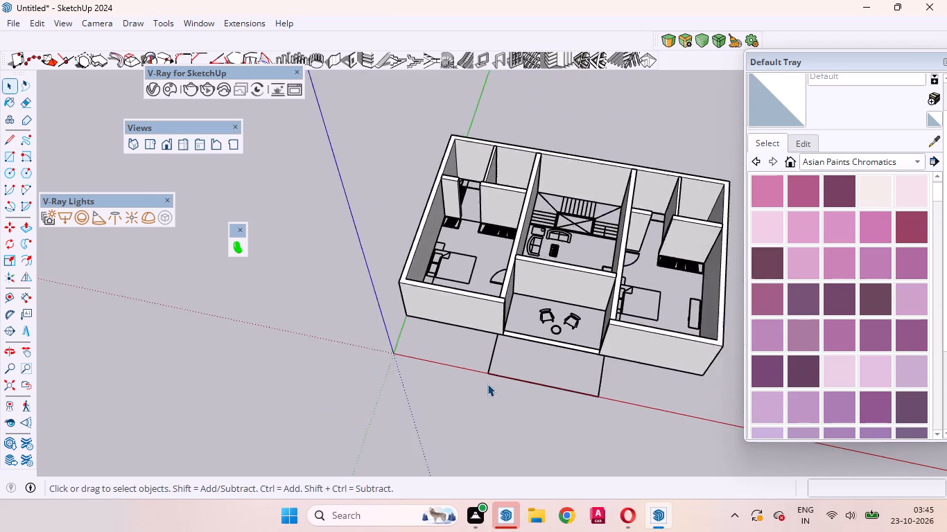
Make a new empty group for the floor slab while viewing the house from underneath.
{"action": "scroll", "coordinate": [487, 384], "scroll_direction": "down", "scroll_amount": 3}
{"action": "scroll", "coordinate": [489, 377], "scroll_direction": "up", "scroll_amount": 2}
{"action": "middle_click_drag", "start_coordinate": [507, 387], "coordinate": [530, 141]}
{"action": "scroll", "coordinate": [554, 299], "scroll_direction": "up", "scroll_amount": 4}
{"action": "middle_click_drag", "start_coordinate": [560, 323], "coordinate": [521, 132]}
{"action": "scroll", "coordinate": [481, 409], "scroll_direction": "down", "scroll_amount": 10}
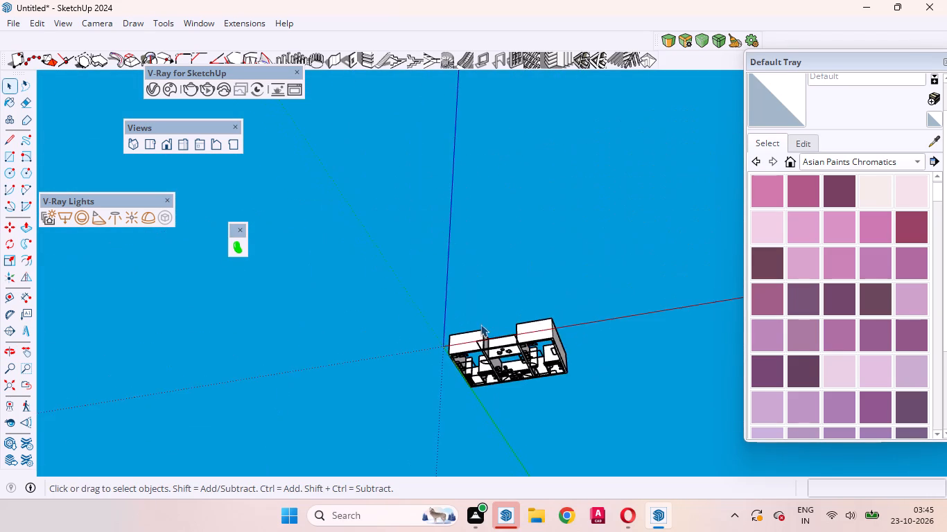
{"action": "middle_click_drag", "start_coordinate": [482, 306], "coordinate": [516, 162]}
{"action": "right_click", "coordinate": [612, 312]}
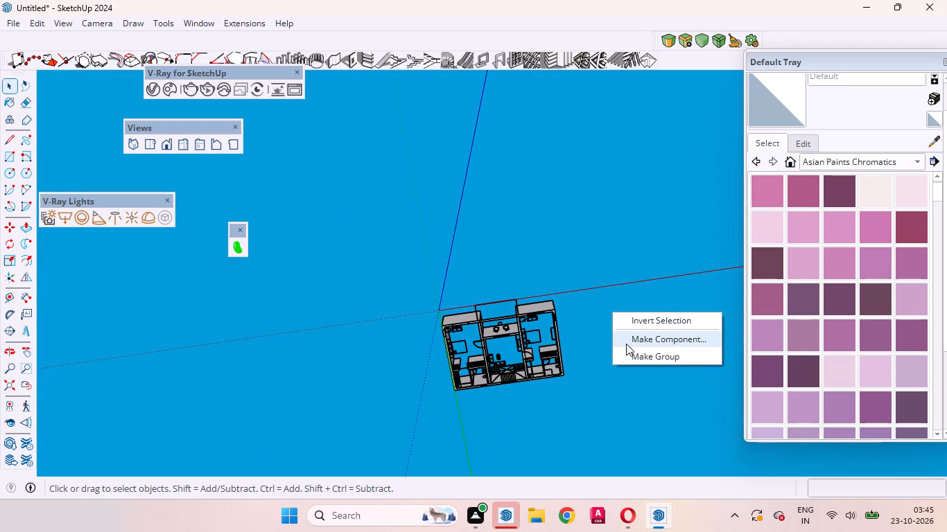
{"action": "left_click", "coordinate": [632, 355]}
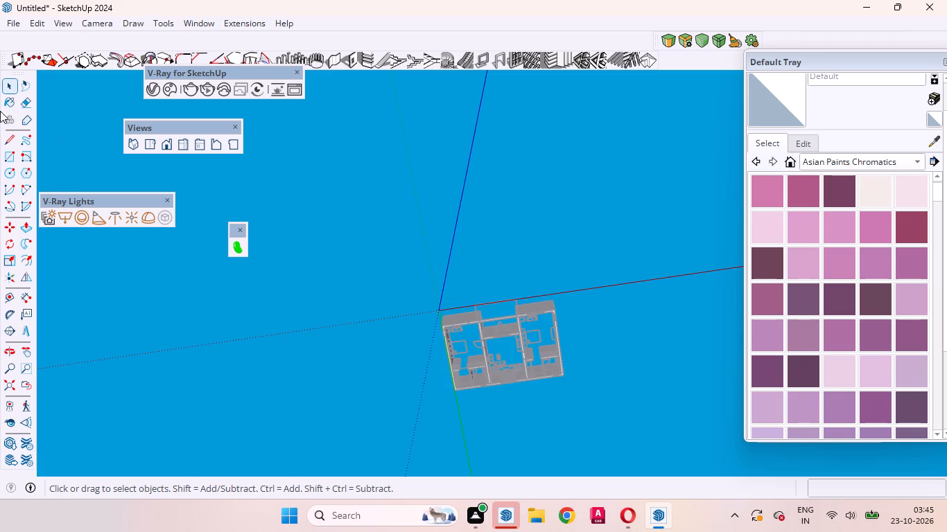
Draw a 43' 1" by 28' rectangle across the underside of the house, between diagonally opposite outer wall corners.
{"action": "left_click", "coordinate": [15, 155]}
{"action": "scroll", "coordinate": [703, 319], "scroll_direction": "up", "scroll_amount": 8}
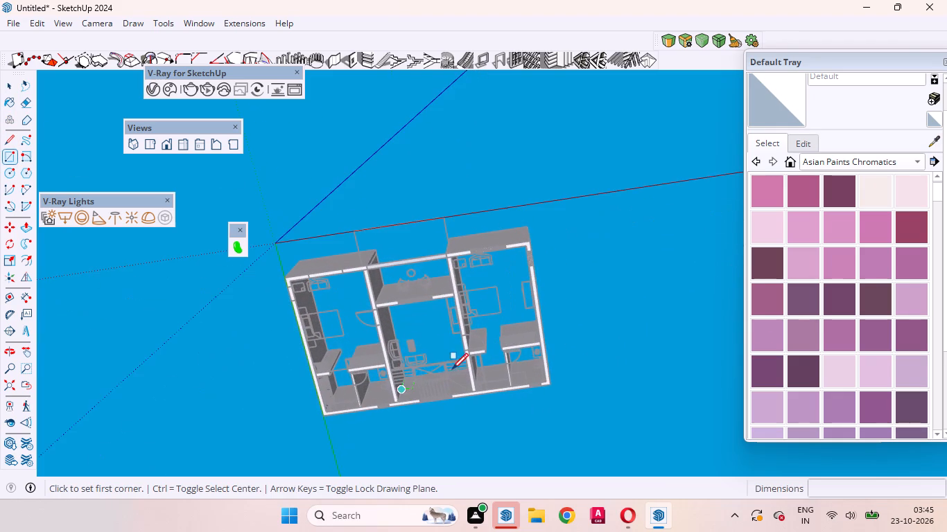
{"action": "scroll", "coordinate": [773, 324], "scroll_direction": "down", "scroll_amount": 5}
{"action": "scroll", "coordinate": [619, 293], "scroll_direction": "down", "scroll_amount": 10}
{"action": "scroll", "coordinate": [487, 338], "scroll_direction": "up", "scroll_amount": 10}
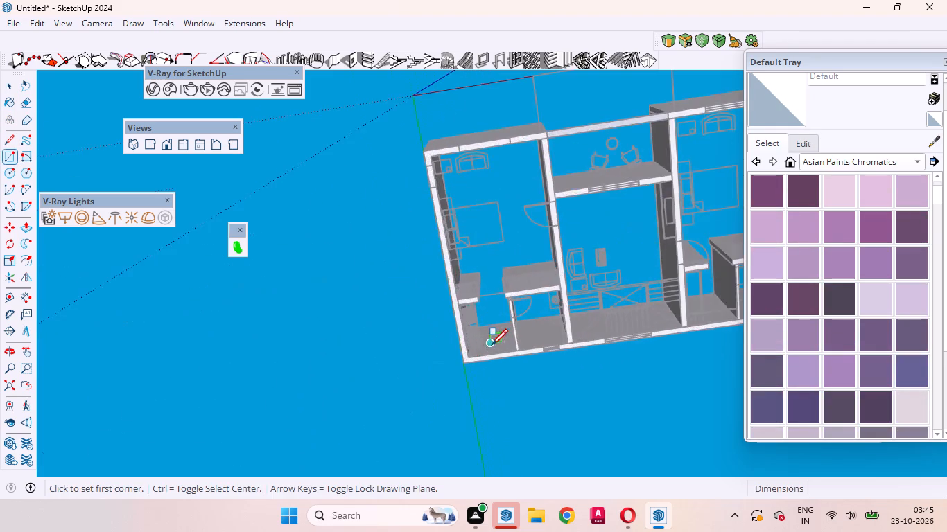
{"action": "scroll", "coordinate": [492, 345], "scroll_direction": "up", "scroll_amount": 6}
{"action": "left_click", "coordinate": [457, 362]}
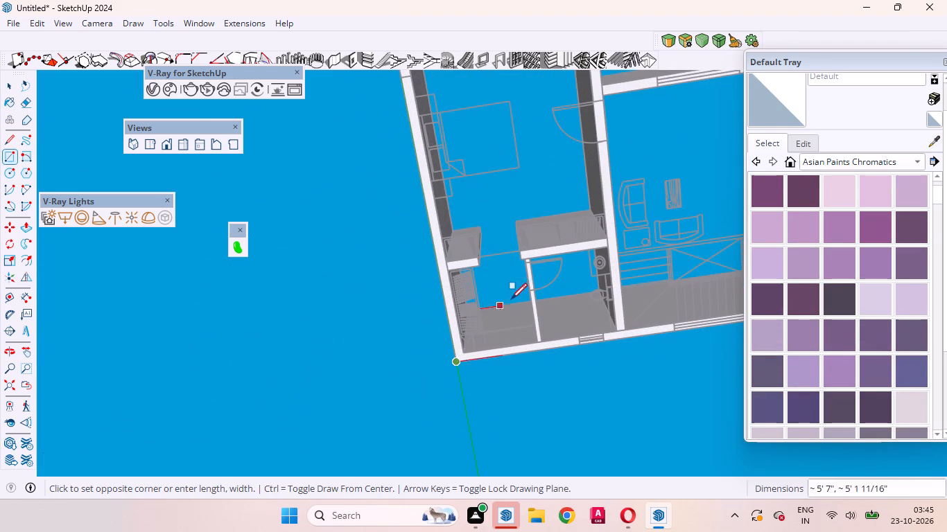
{"action": "scroll", "coordinate": [451, 355], "scroll_direction": "down", "scroll_amount": 12}
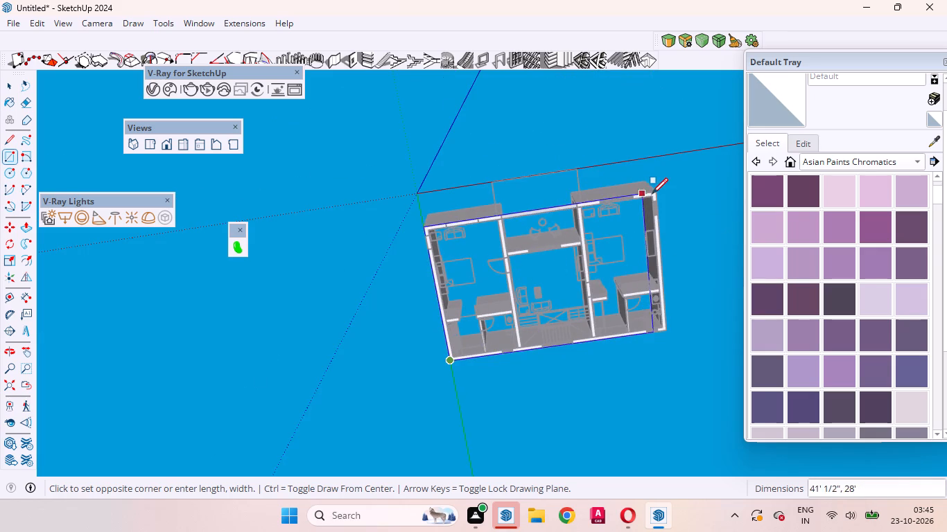
{"action": "left_click", "coordinate": [657, 193]}
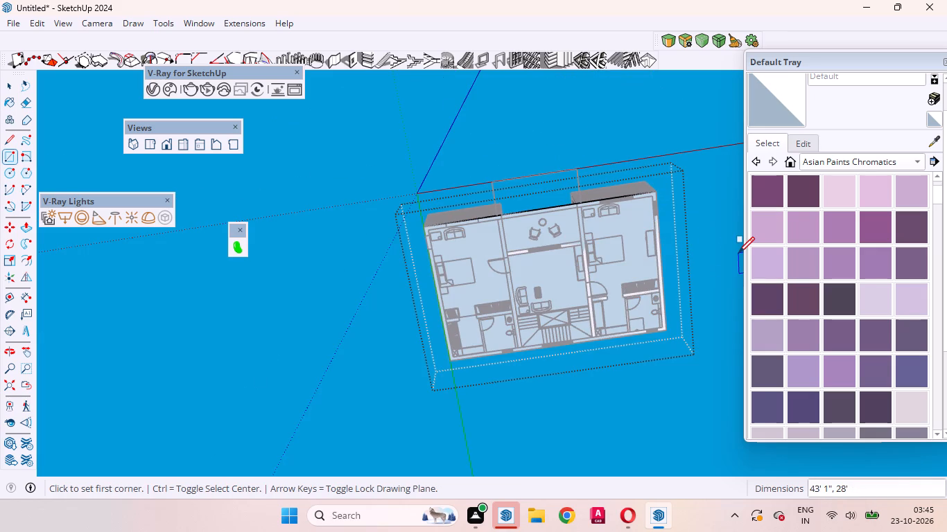
Push/Pull the underside rectangle by 6" into a floor slab, and leave its group.
{"action": "key", "text": "p"}
{"action": "left_click_drag", "start_coordinate": [586, 271], "coordinate": [591, 285]}
{"action": "key", "text": "6"}
{"action": "key", "text": "Return"}
{"action": "key", "text": "space"}
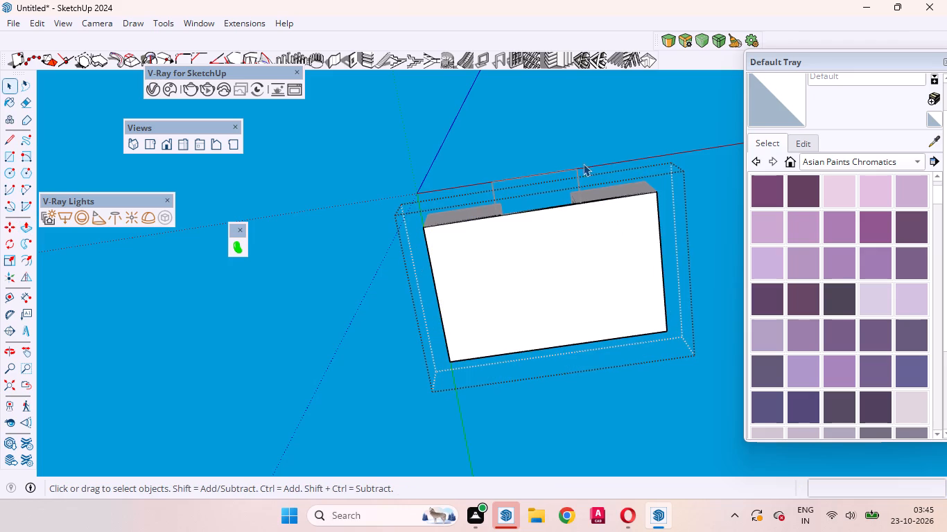
{"action": "left_click", "coordinate": [572, 155]}
Examine the floor slab along the two-chair room's open front, checking what belongs to its group.
{"action": "middle_click_drag", "start_coordinate": [550, 164], "coordinate": [607, 531]}
{"action": "scroll", "coordinate": [559, 339], "scroll_direction": "up", "scroll_amount": 4}
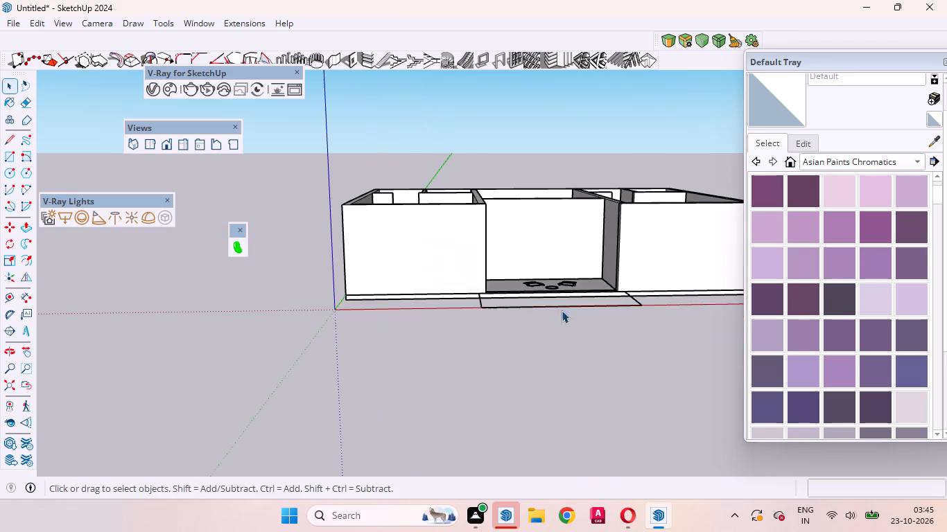
{"action": "scroll", "coordinate": [562, 310], "scroll_direction": "up", "scroll_amount": 3}
{"action": "middle_click_drag", "start_coordinate": [594, 275], "coordinate": [608, 434]}
{"action": "scroll", "coordinate": [608, 434], "scroll_direction": "up", "scroll_amount": 7}
{"action": "scroll", "coordinate": [609, 360], "scroll_direction": "down", "scroll_amount": 1}
{"action": "scroll", "coordinate": [609, 360], "scroll_direction": "up", "scroll_amount": 10}
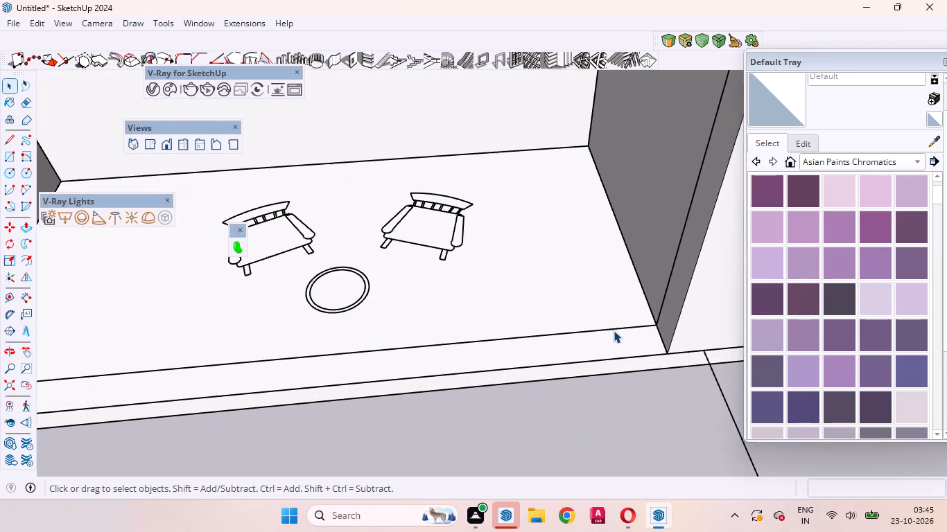
{"action": "left_click", "coordinate": [614, 330]}
{"action": "left_click", "coordinate": [614, 329]}
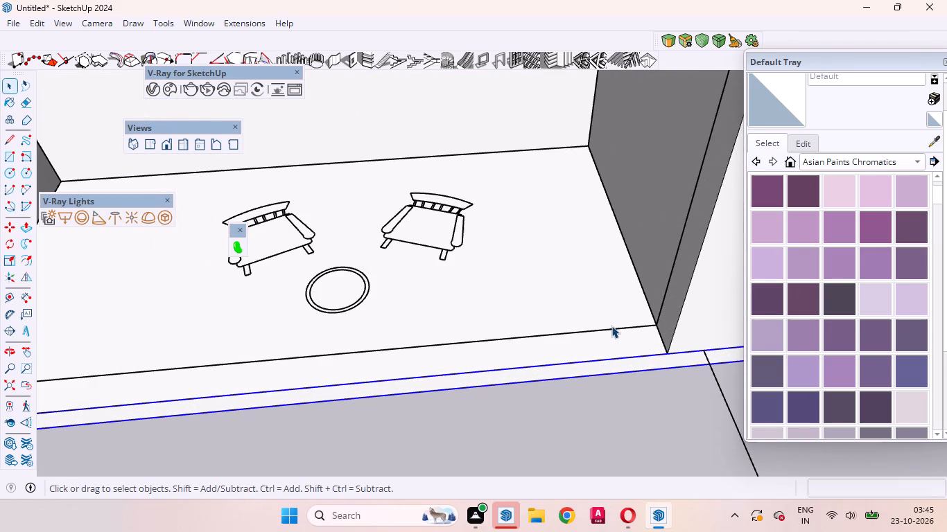
{"action": "left_click", "coordinate": [611, 326]}
{"action": "left_click", "coordinate": [611, 328]}
{"action": "double_click", "coordinate": [609, 328]}
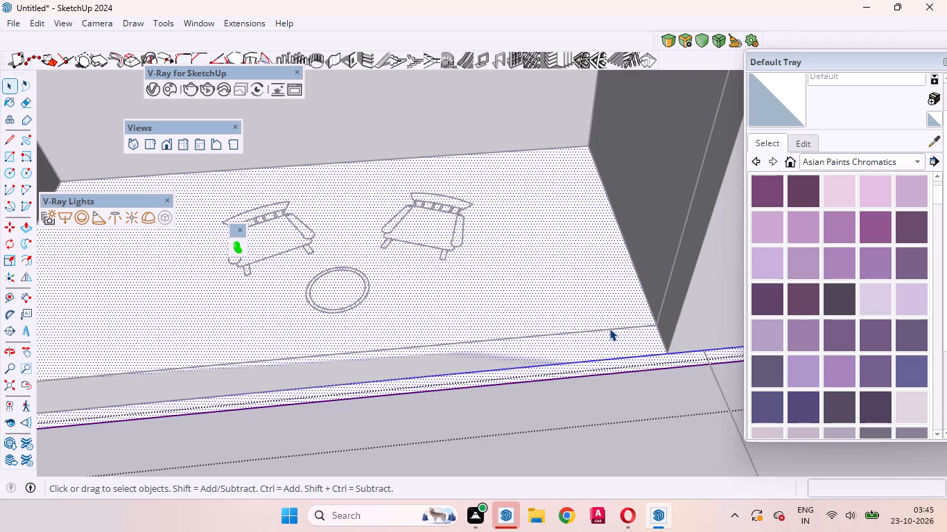
{"action": "left_click", "coordinate": [609, 328]}
{"action": "left_click", "coordinate": [619, 409]}
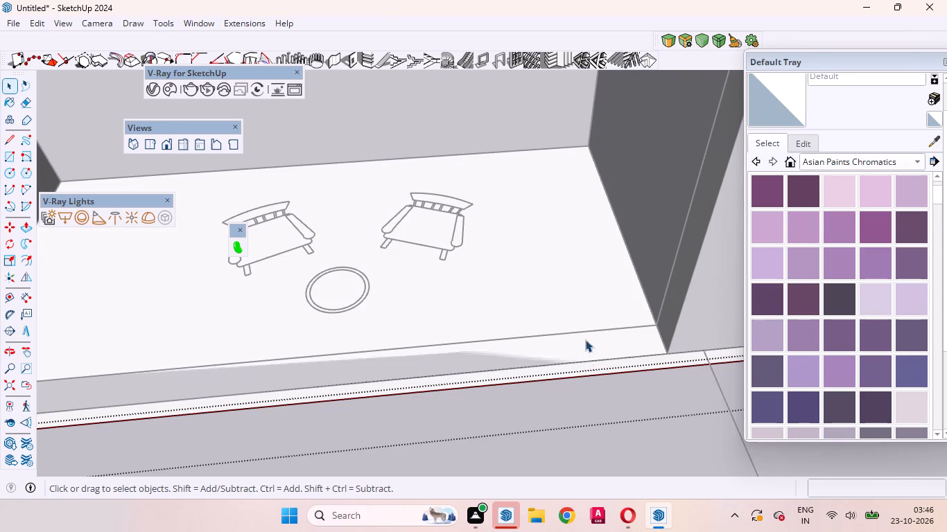
{"action": "left_click", "coordinate": [602, 384]}
{"action": "double_click", "coordinate": [605, 402]}
Examine the rooms and the slab's front edge from several angles, including below the partition nearest the origin.
{"action": "scroll", "coordinate": [598, 397], "scroll_direction": "down", "scroll_amount": 3}
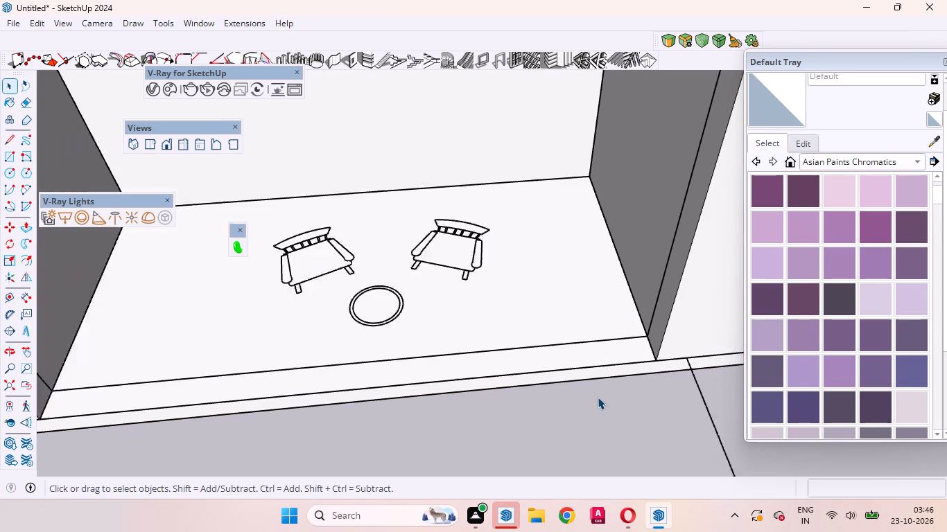
{"action": "scroll", "coordinate": [598, 397], "scroll_direction": "down", "scroll_amount": 7}
{"action": "middle_click_drag", "start_coordinate": [604, 398], "coordinate": [556, 418]}
{"action": "scroll", "coordinate": [555, 417], "scroll_direction": "down", "scroll_amount": 13}
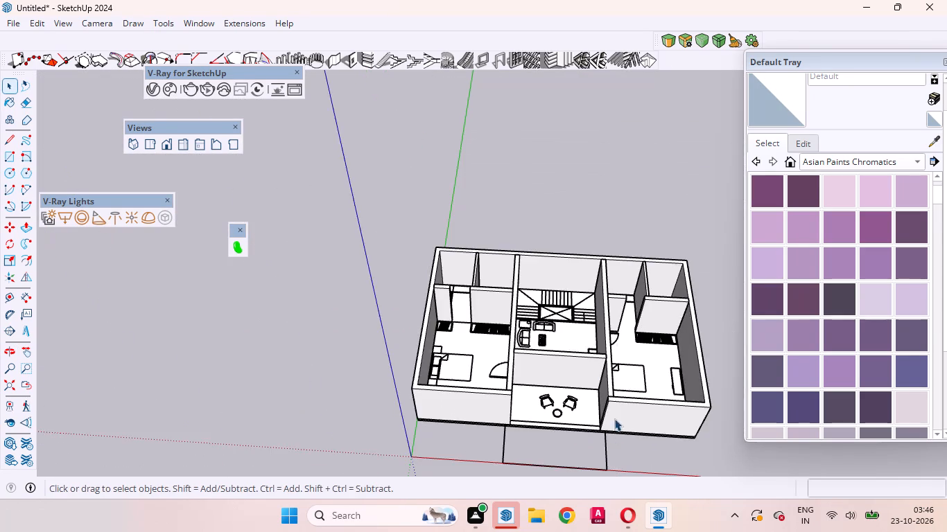
{"action": "scroll", "coordinate": [541, 323], "scroll_direction": "up", "scroll_amount": 3}
{"action": "scroll", "coordinate": [541, 323], "scroll_direction": "down", "scroll_amount": 1}
{"action": "scroll", "coordinate": [541, 323], "scroll_direction": "up", "scroll_amount": 7}
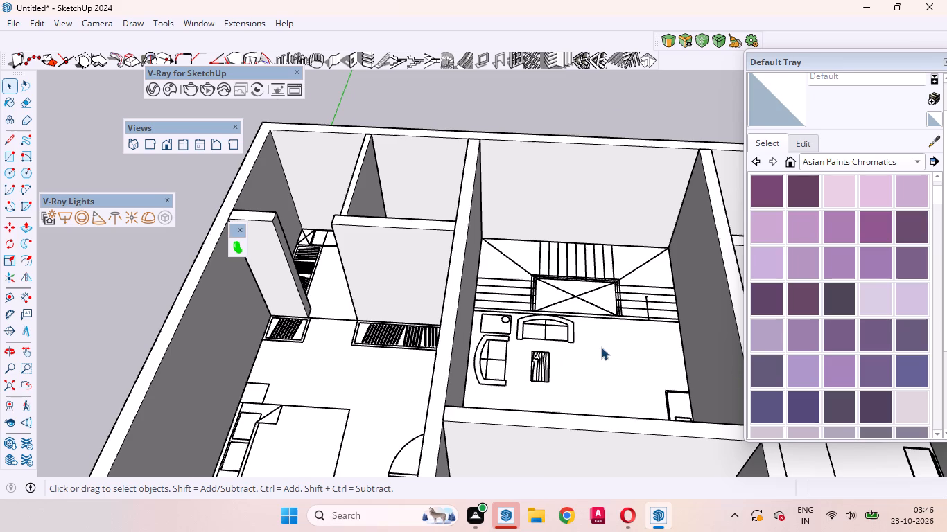
{"action": "scroll", "coordinate": [601, 347], "scroll_direction": "up", "scroll_amount": 1}
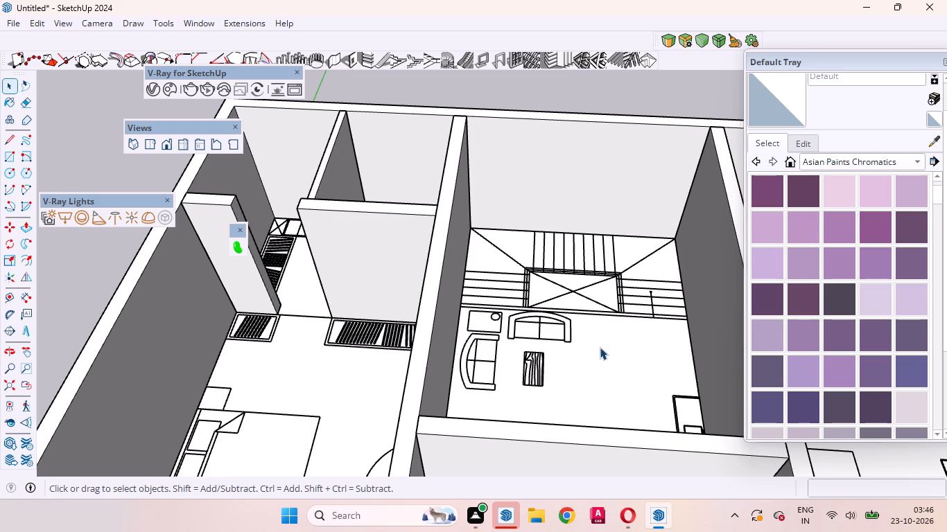
{"action": "scroll", "coordinate": [539, 268], "scroll_direction": "down", "scroll_amount": 11}
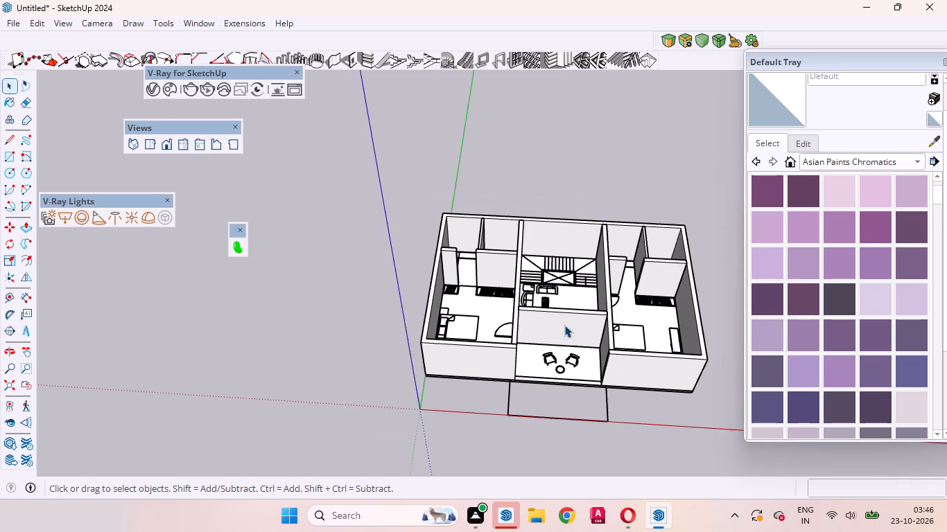
{"action": "middle_click_drag", "start_coordinate": [562, 352], "coordinate": [415, 331]}
{"action": "scroll", "coordinate": [456, 362], "scroll_direction": "up", "scroll_amount": 11}
{"action": "scroll", "coordinate": [469, 387], "scroll_direction": "down", "scroll_amount": 2}
{"action": "scroll", "coordinate": [473, 399], "scroll_direction": "up", "scroll_amount": 4}
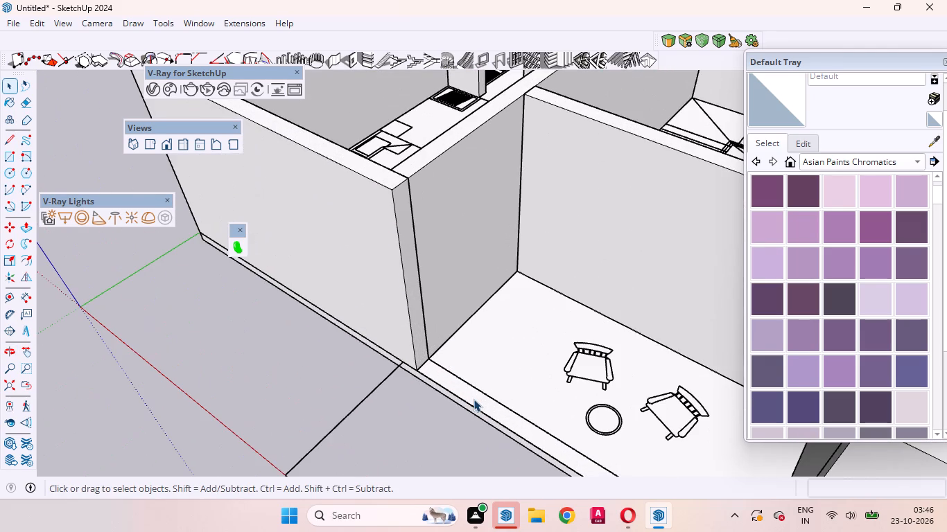
{"action": "left_click", "coordinate": [483, 393]}
{"action": "double_click", "coordinate": [483, 393]}
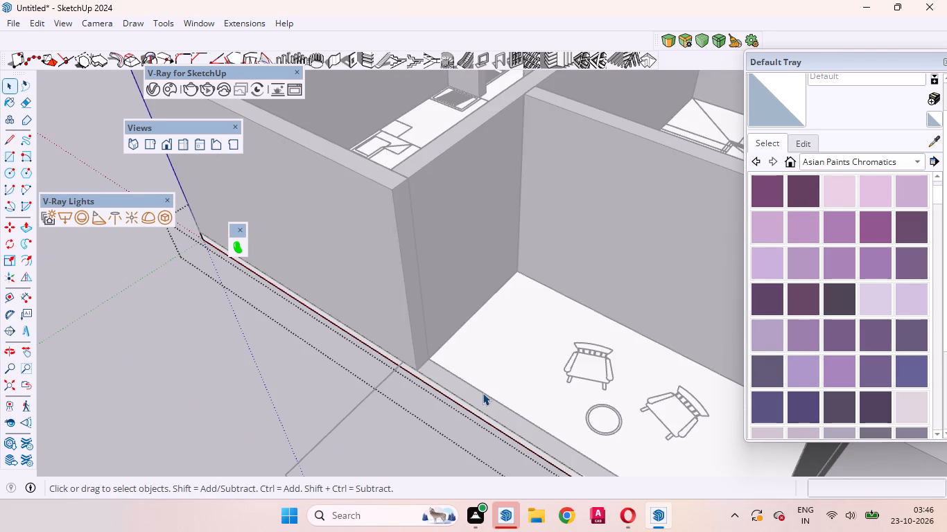
{"action": "left_click", "coordinate": [417, 442]}
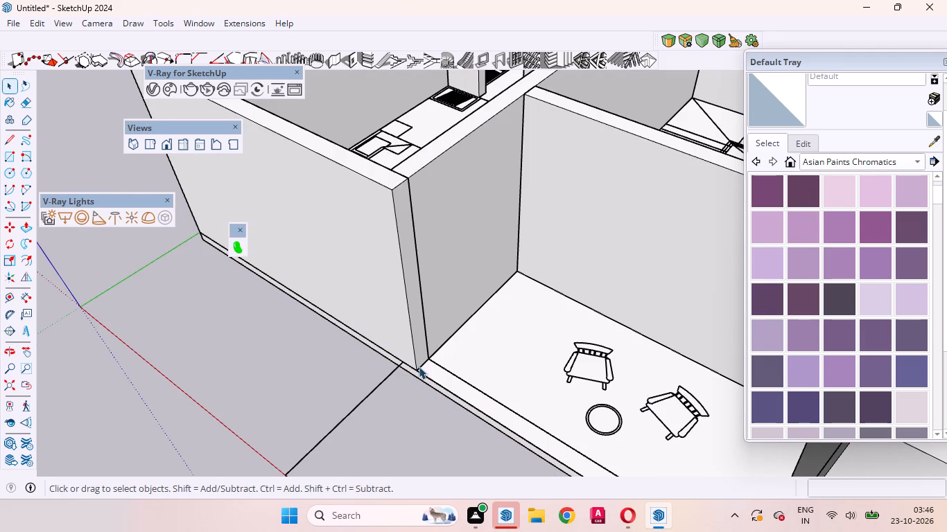
{"action": "scroll", "coordinate": [419, 367], "scroll_direction": "down", "scroll_amount": 10}
{"action": "left_click", "coordinate": [427, 422]}
{"action": "middle_click_drag", "start_coordinate": [429, 425], "coordinate": [501, 468]}
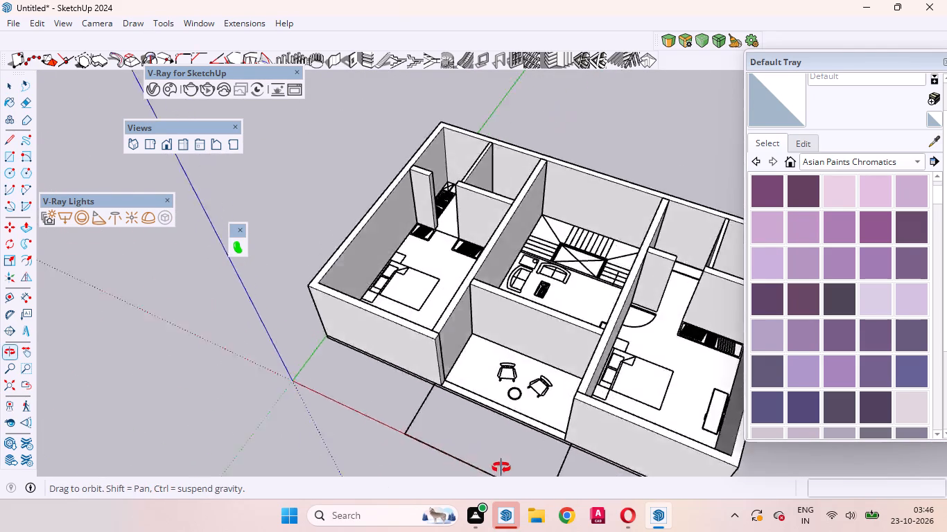
{"action": "middle_click_drag", "start_coordinate": [501, 468], "coordinate": [625, 517]}
{"action": "scroll", "coordinate": [540, 463], "scroll_direction": "down", "scroll_amount": 5}
{"action": "scroll", "coordinate": [568, 400], "scroll_direction": "up", "scroll_amount": 4}
{"action": "scroll", "coordinate": [477, 335], "scroll_direction": "up", "scroll_amount": 4}
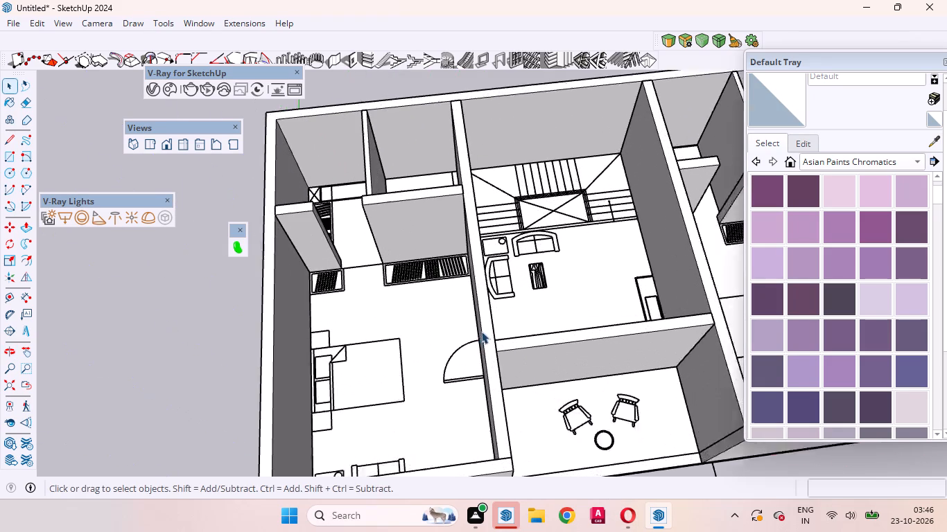
{"action": "scroll", "coordinate": [481, 331], "scroll_direction": "up", "scroll_amount": 1}
{"action": "middle_click_drag", "start_coordinate": [564, 344], "coordinate": [529, 457]}
{"action": "scroll", "coordinate": [528, 438], "scroll_direction": "down", "scroll_amount": 10}
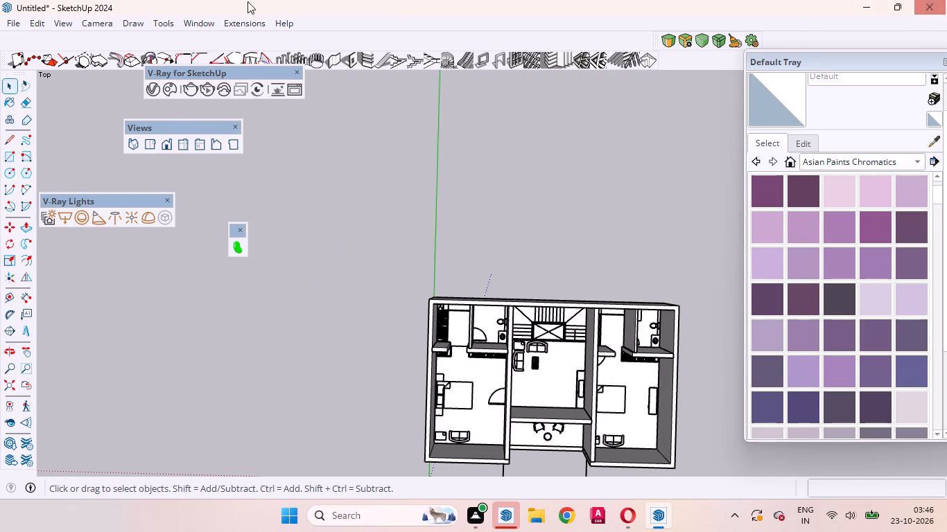
Turn on the X-ray face style for the model.
{"action": "left_click", "coordinate": [67, 24]}
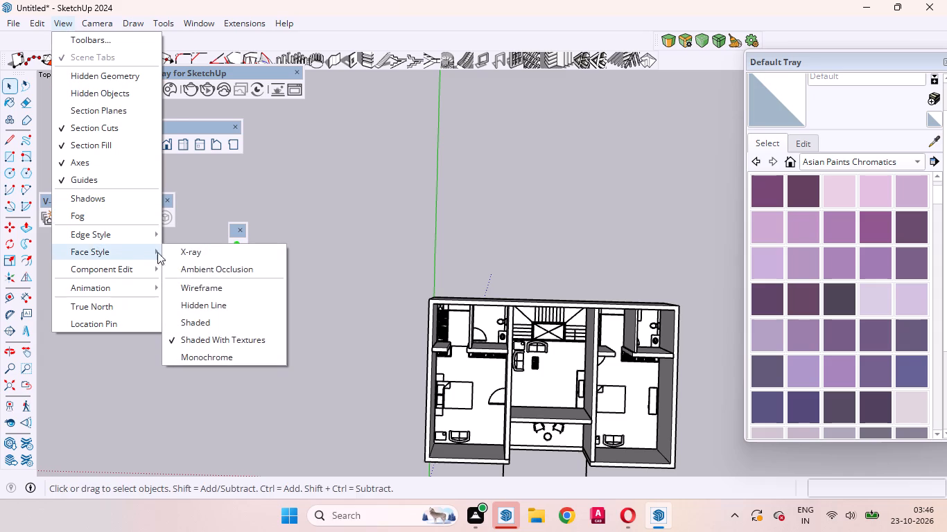
{"action": "left_click", "coordinate": [182, 252]}
Configure a 1001bit wall opening with a width of 4' and a height of 4'.
{"action": "scroll", "coordinate": [492, 384], "scroll_direction": "up", "scroll_amount": 8}
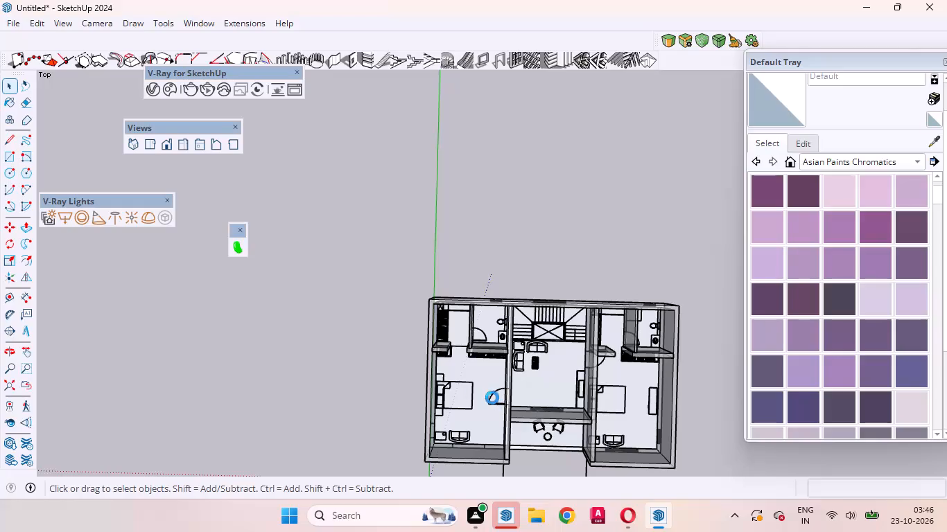
{"action": "scroll", "coordinate": [381, 303], "scroll_direction": "down", "scroll_amount": 3}
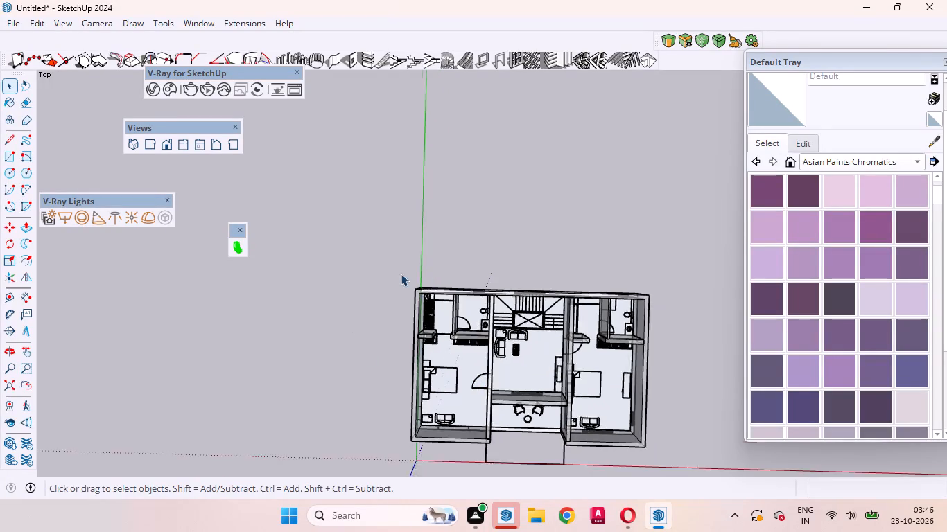
{"action": "scroll", "coordinate": [401, 274], "scroll_direction": "down", "scroll_amount": 2}
{"action": "scroll", "coordinate": [463, 369], "scroll_direction": "up", "scroll_amount": 7}
{"action": "middle_click_drag", "start_coordinate": [451, 414], "coordinate": [438, 375]}
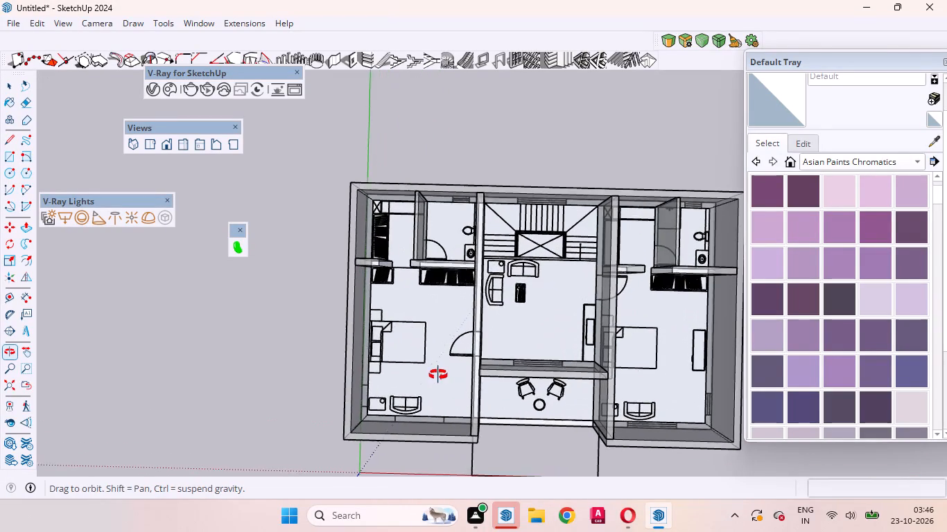
{"action": "middle_click_drag", "start_coordinate": [438, 375], "coordinate": [463, 210]}
{"action": "scroll", "coordinate": [469, 411], "scroll_direction": "up", "scroll_amount": 2}
{"action": "scroll", "coordinate": [469, 411], "scroll_direction": "down", "scroll_amount": 3}
{"action": "scroll", "coordinate": [469, 413], "scroll_direction": "up", "scroll_amount": 9}
{"action": "scroll", "coordinate": [519, 384], "scroll_direction": "down", "scroll_amount": 3}
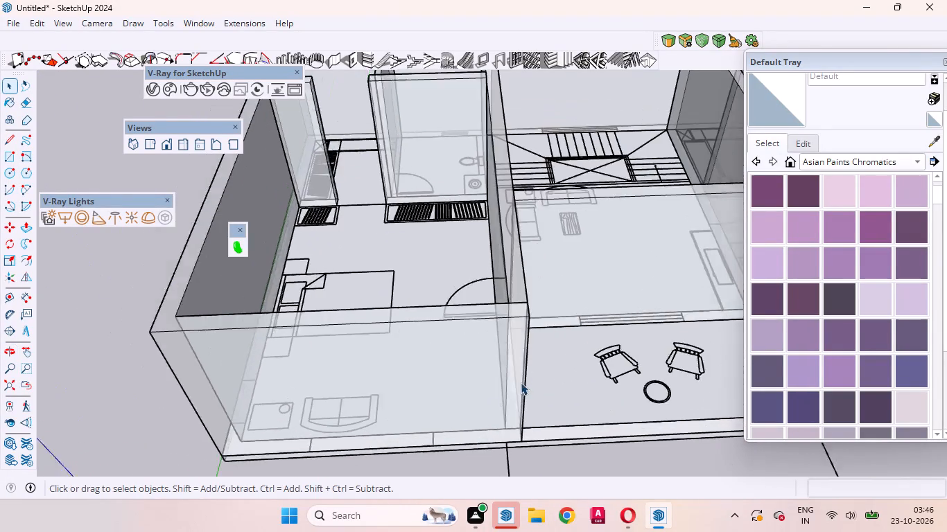
{"action": "scroll", "coordinate": [521, 382], "scroll_direction": "down", "scroll_amount": 2}
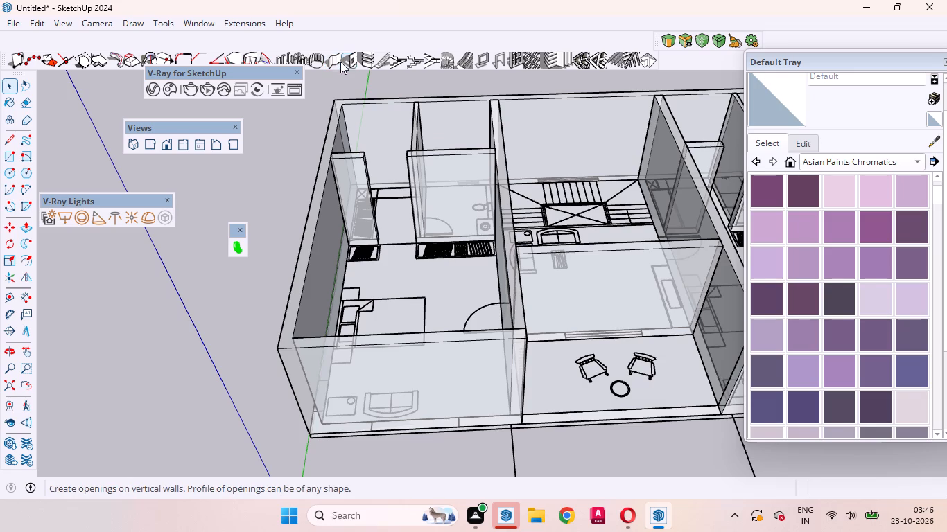
{"action": "left_click", "coordinate": [347, 62]}
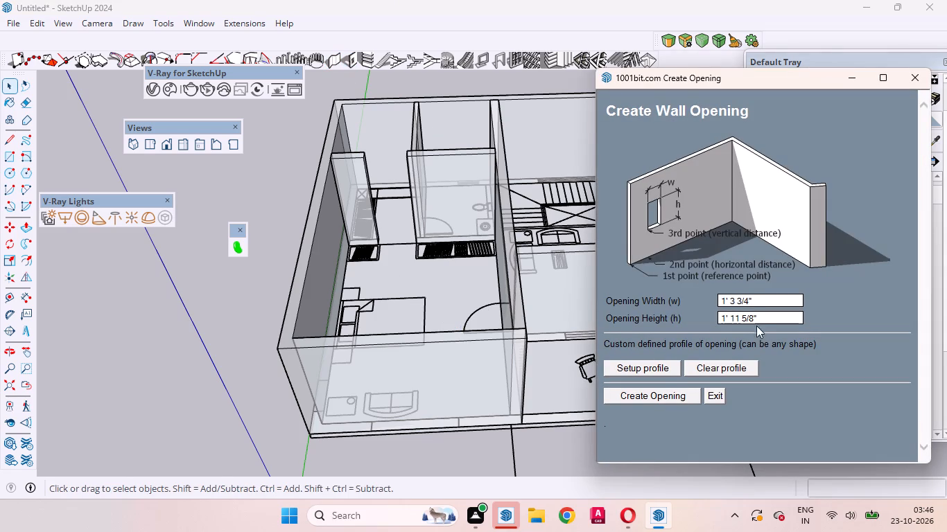
{"action": "left_click", "coordinate": [751, 296]}
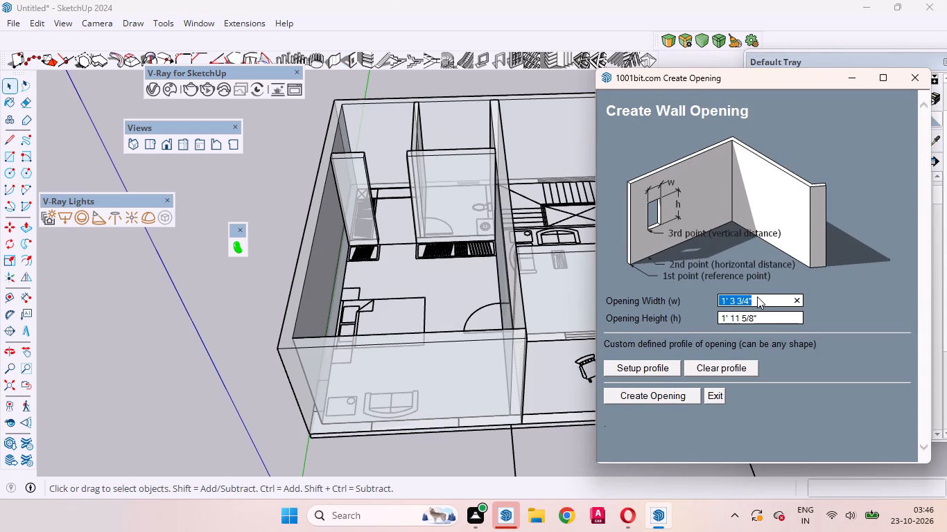
{"action": "key", "text": "5"}
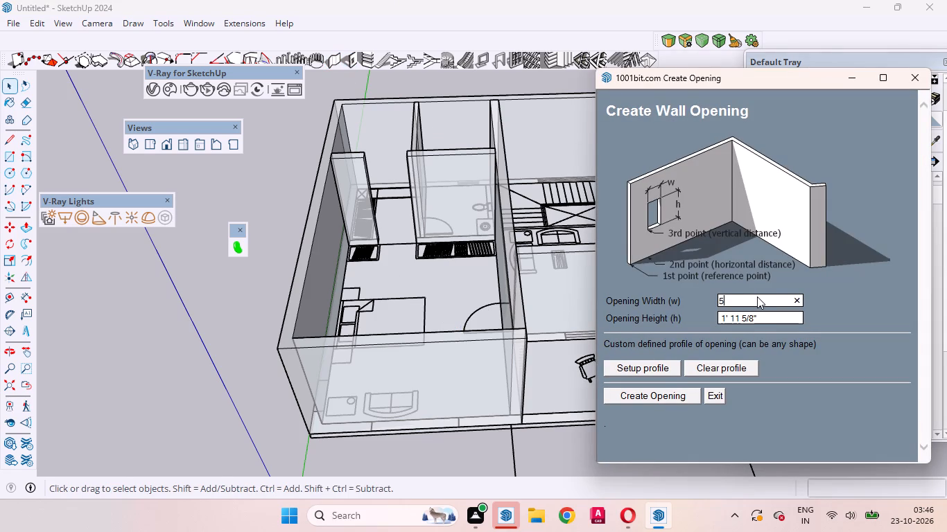
{"action": "key", "text": "BackSpace"}
{"action": "key", "text": "4"}
{"action": "key", "text": "slash"}
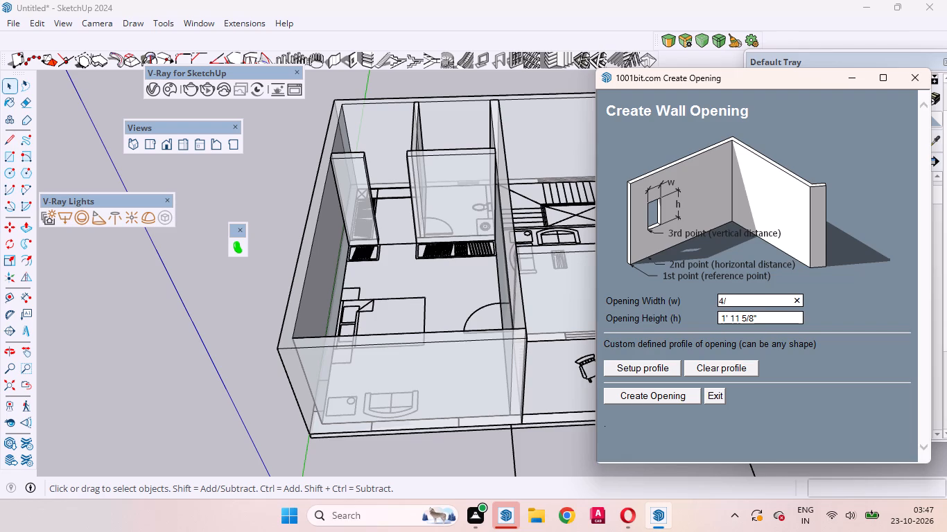
{"action": "key", "text": "BackSpace"}
{"action": "key", "text": "period"}
{"action": "key", "text": "BackSpace"}
{"action": "key", "text": "comma"}
{"action": "key", "text": "BackSpace"}
{"action": "key", "text": "period"}
{"action": "key", "text": "BackSpace"}
{"action": "key", "text": "apostrophe"}
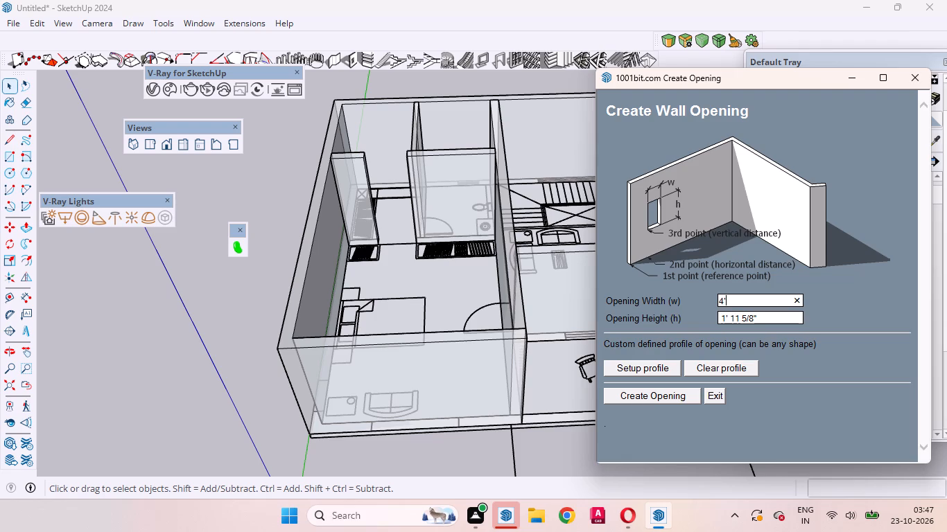
{"action": "left_click", "coordinate": [767, 313]}
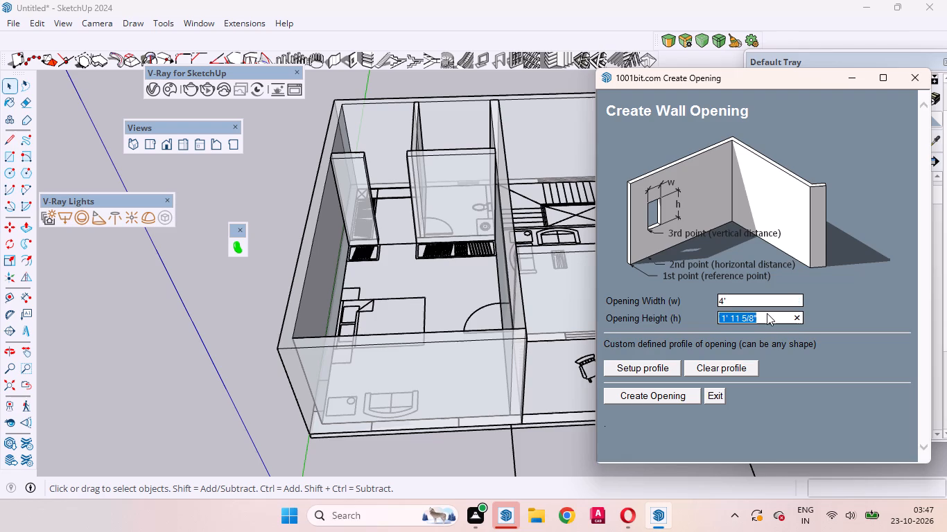
{"action": "key", "text": "4"}
{"action": "key", "text": "apostrophe"}
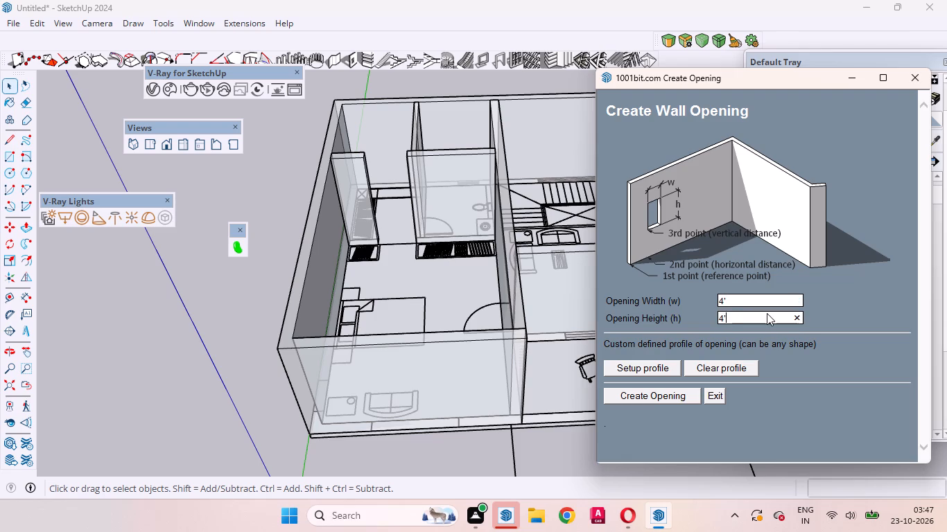
{"action": "left_click", "coordinate": [652, 393]}
Cut the 4' by 4' opening in the front wall of the bedroom nearest the origin, above its window mark, at 3' vertical distance.
{"action": "left_click", "coordinate": [480, 427]}
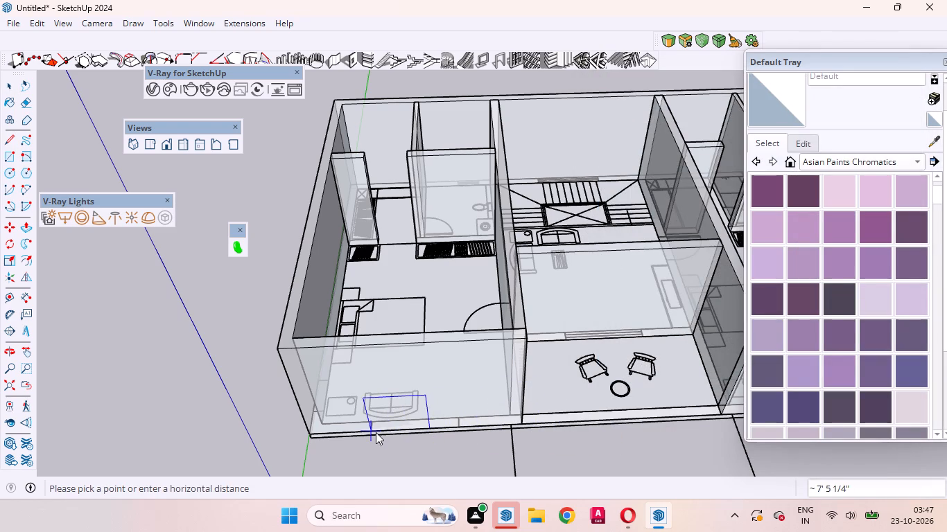
{"action": "key", "text": "space"}
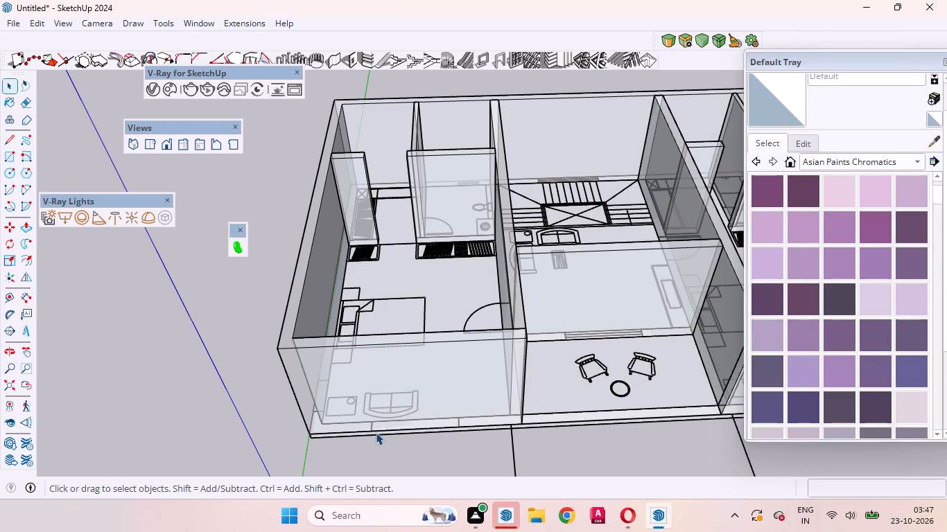
{"action": "left_click", "coordinate": [351, 60]}
{"action": "left_click", "coordinate": [676, 396]}
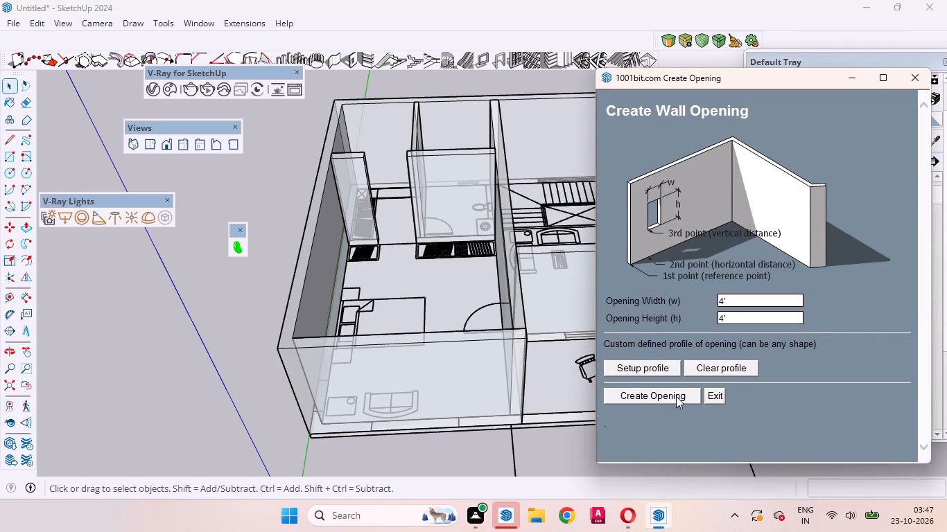
{"action": "left_click", "coordinate": [498, 421]}
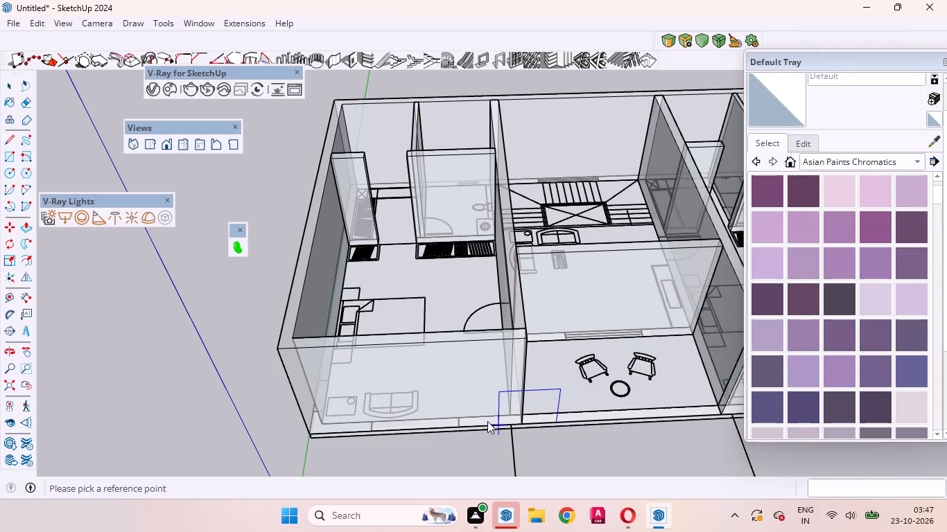
{"action": "left_click", "coordinate": [371, 432]}
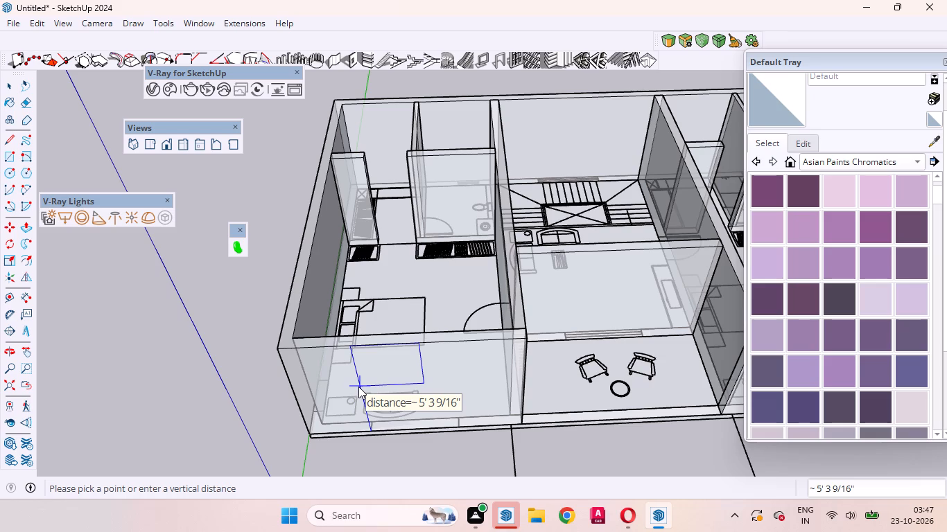
{"action": "key", "text": "3"}
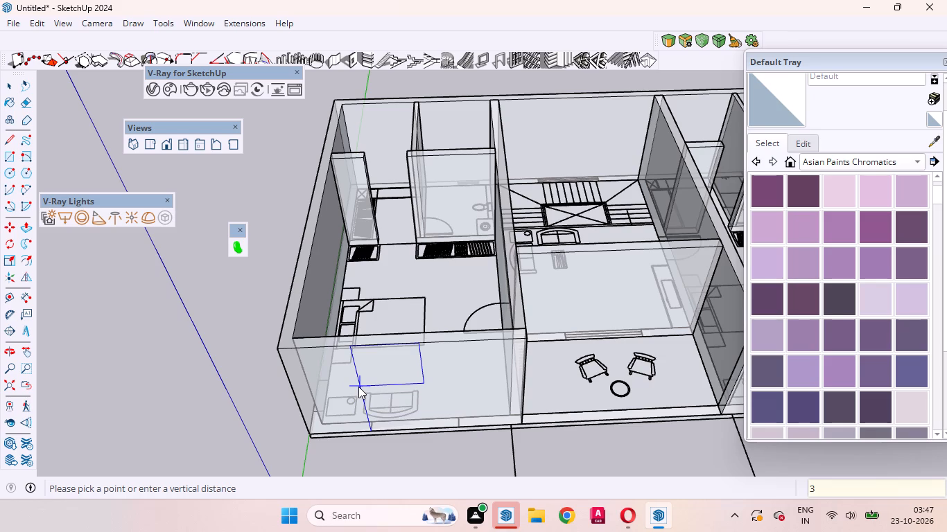
{"action": "key", "text": "apostrophe"}
{"action": "key", "text": "Return"}
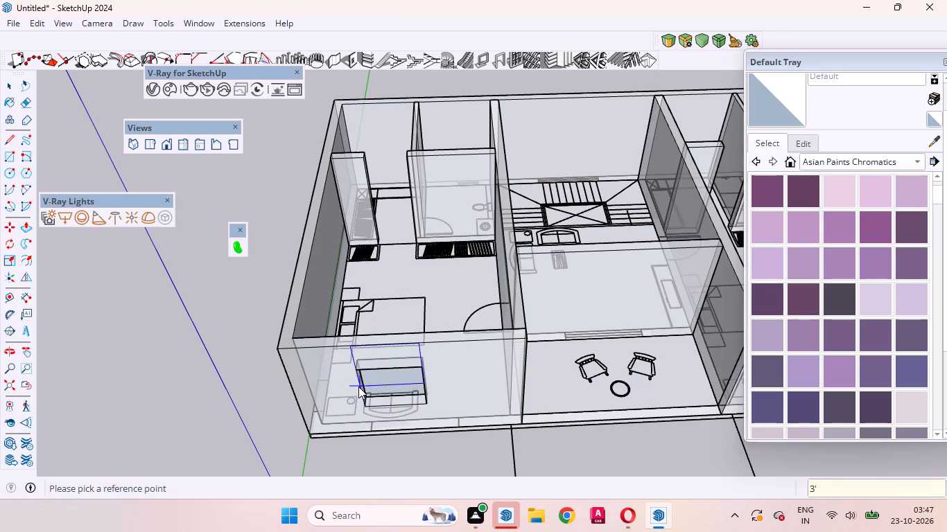
Cut a matching opening in the far bedroom's front wall, about 5' along from beside the partition, at 3' vertical distance.
{"action": "scroll", "coordinate": [365, 430], "scroll_direction": "down", "scroll_amount": 5}
{"action": "scroll", "coordinate": [337, 441], "scroll_direction": "up", "scroll_amount": 1}
{"action": "scroll", "coordinate": [336, 441], "scroll_direction": "down", "scroll_amount": 1}
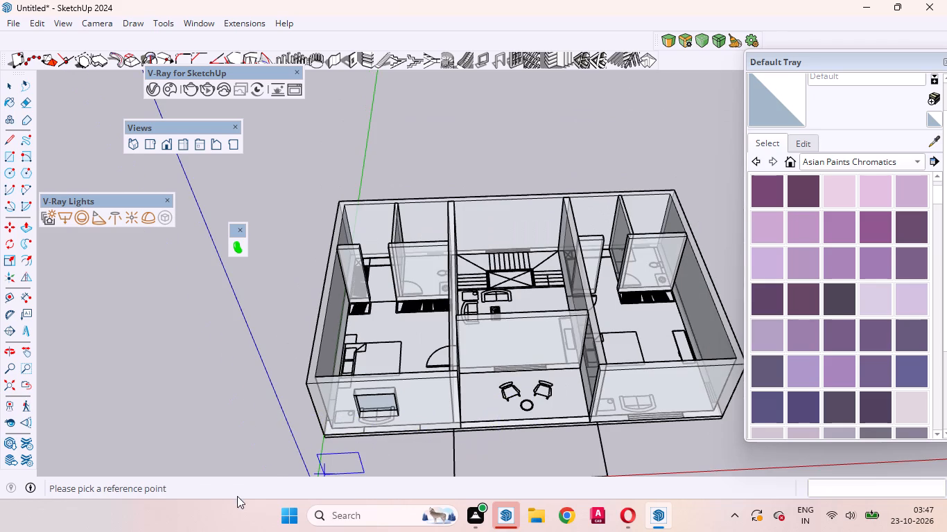
{"action": "scroll", "coordinate": [237, 496], "scroll_direction": "down", "scroll_amount": 5}
{"action": "scroll", "coordinate": [300, 410], "scroll_direction": "down", "scroll_amount": 4}
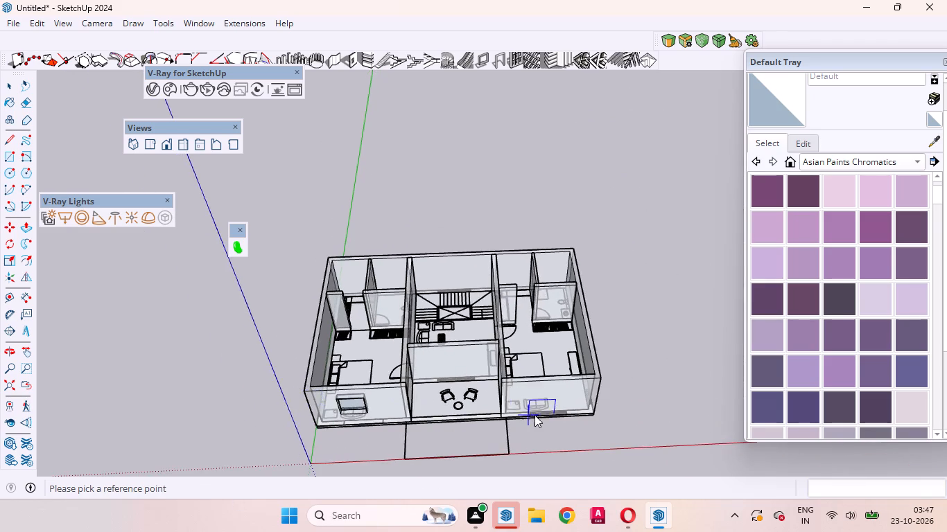
{"action": "scroll", "coordinate": [535, 415], "scroll_direction": "up", "scroll_amount": 4}
{"action": "scroll", "coordinate": [535, 416], "scroll_direction": "down", "scroll_amount": 1}
{"action": "scroll", "coordinate": [535, 416], "scroll_direction": "up", "scroll_amount": 6}
{"action": "scroll", "coordinate": [510, 413], "scroll_direction": "down", "scroll_amount": 1}
{"action": "scroll", "coordinate": [510, 413], "scroll_direction": "up", "scroll_amount": 10}
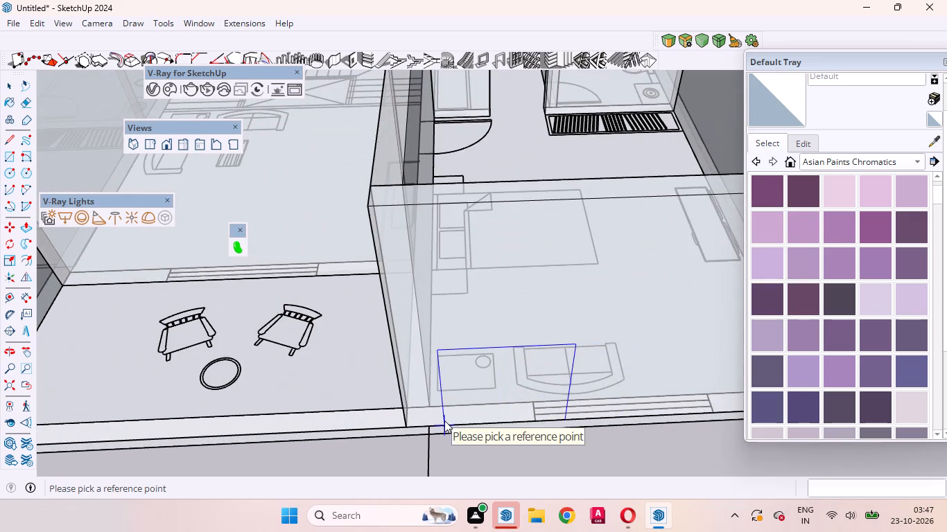
{"action": "left_click", "coordinate": [442, 421]}
{"action": "scroll", "coordinate": [405, 439], "scroll_direction": "down", "scroll_amount": 3}
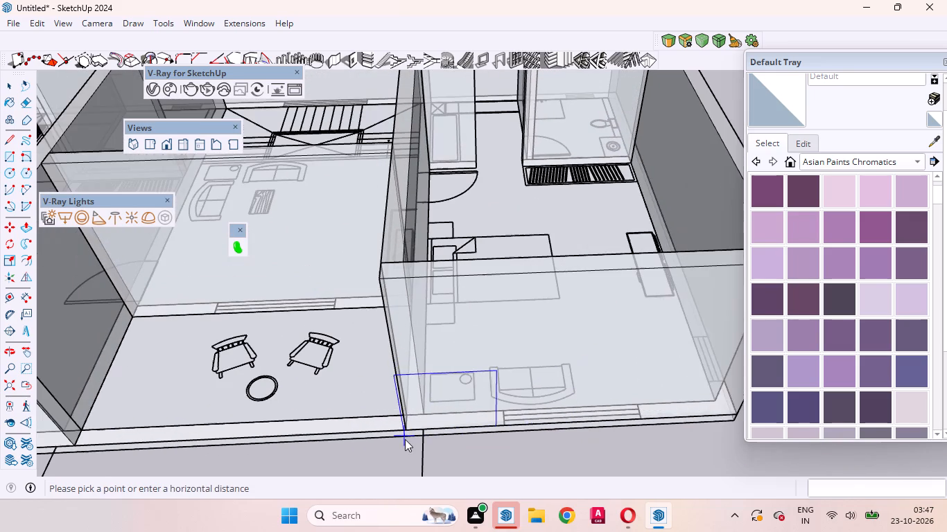
{"action": "left_click", "coordinate": [549, 424]}
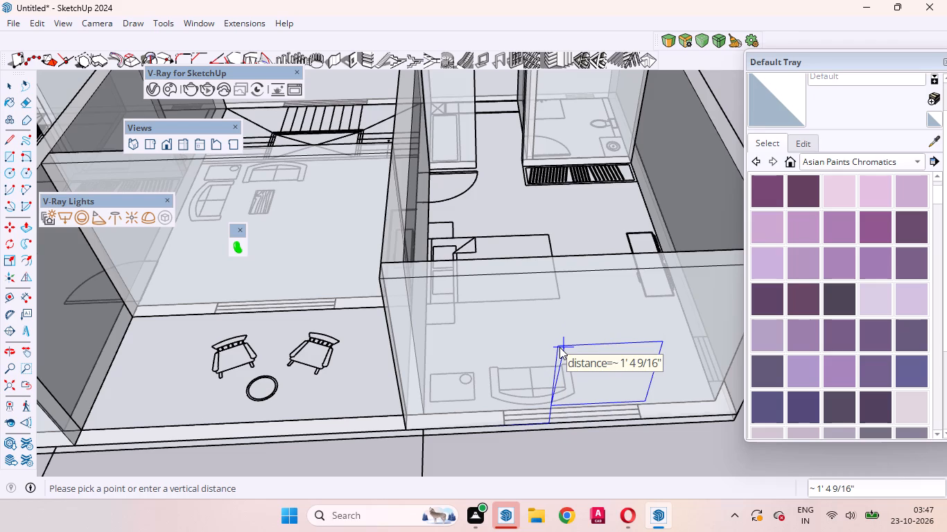
{"action": "key", "text": "3"}
{"action": "key", "text": "apostrophe"}
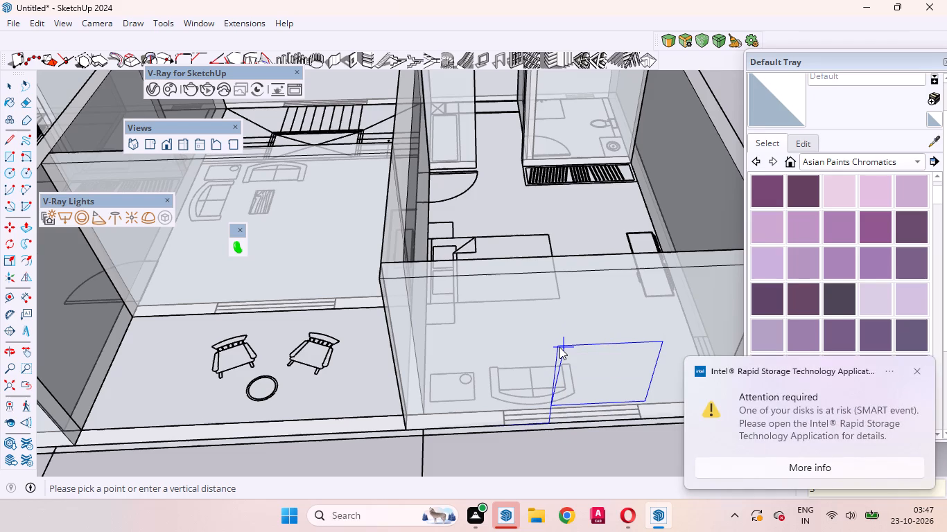
{"action": "key", "text": "Return"}
{"action": "key", "text": "space"}
Dismiss the Intel Rapid Storage Technology notification covering the model.
{"action": "scroll", "coordinate": [496, 351], "scroll_direction": "down", "scroll_amount": 3}
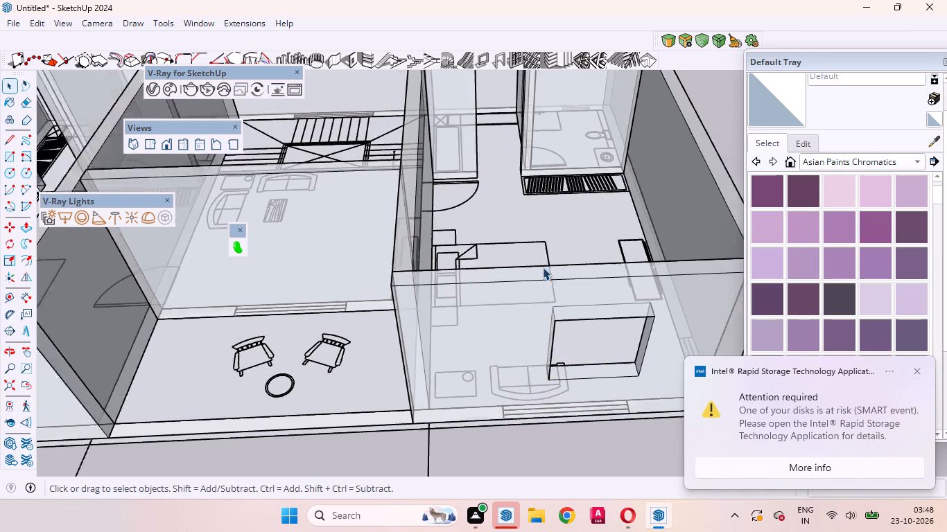
{"action": "scroll", "coordinate": [543, 267], "scroll_direction": "down", "scroll_amount": 3}
{"action": "left_click", "coordinate": [562, 388]}
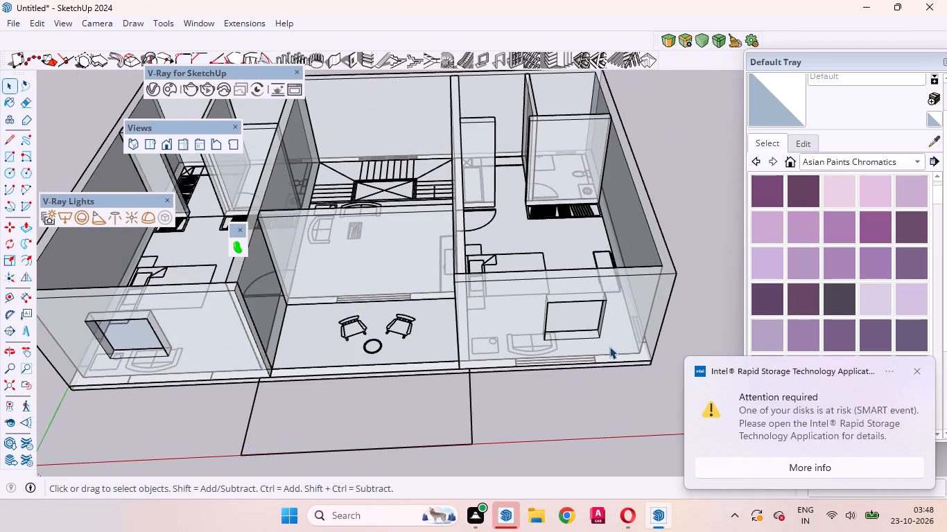
{"action": "middle_click_drag", "start_coordinate": [609, 346], "coordinate": [487, 356]}
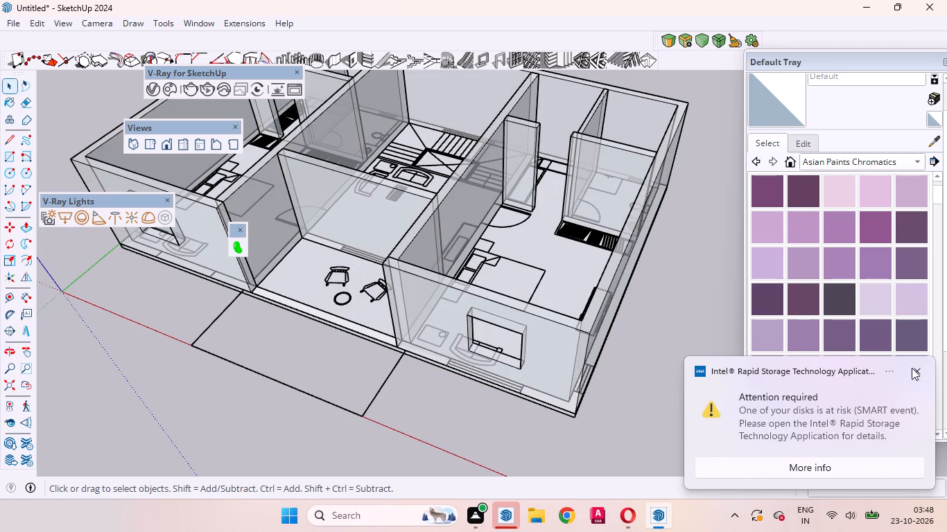
{"action": "left_click", "coordinate": [912, 368]}
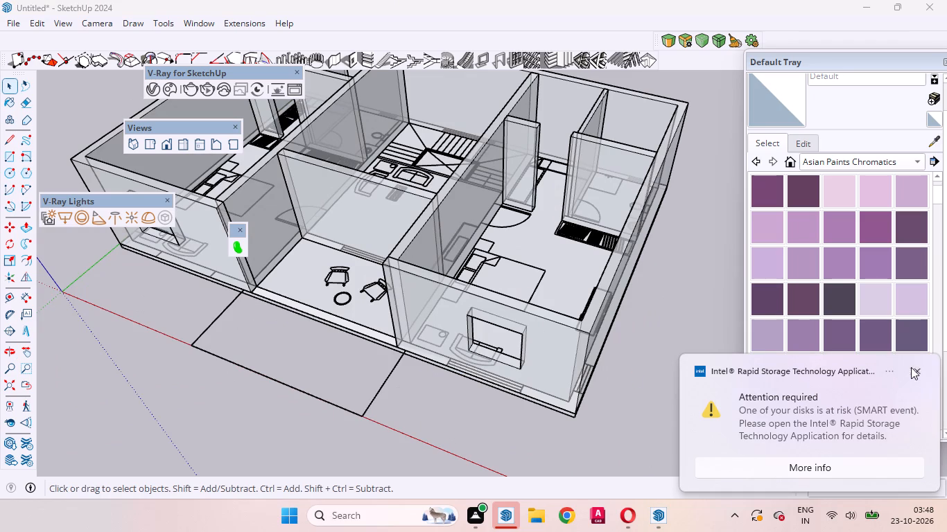
Dismiss the Intel Rapid Storage Technology notification and return to the Select tool.
{"action": "left_click", "coordinate": [915, 367]}
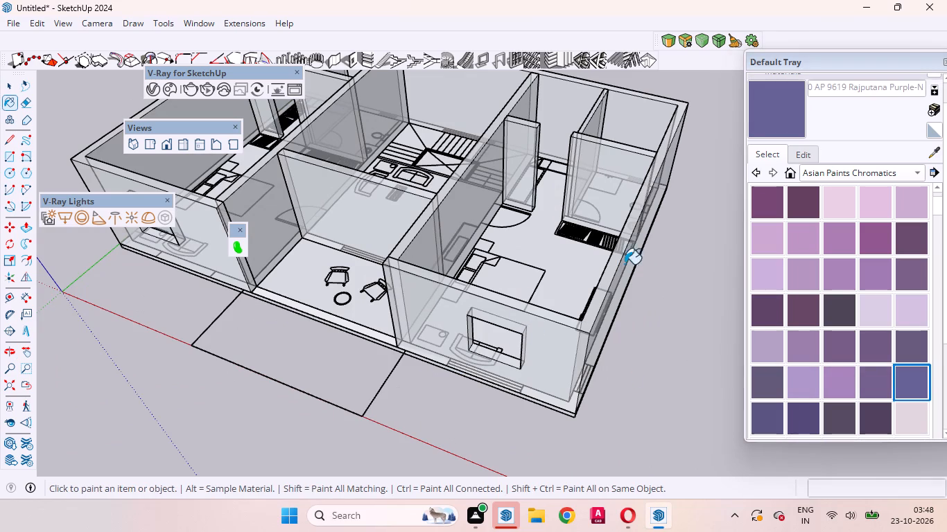
{"action": "left_click", "coordinate": [11, 82]}
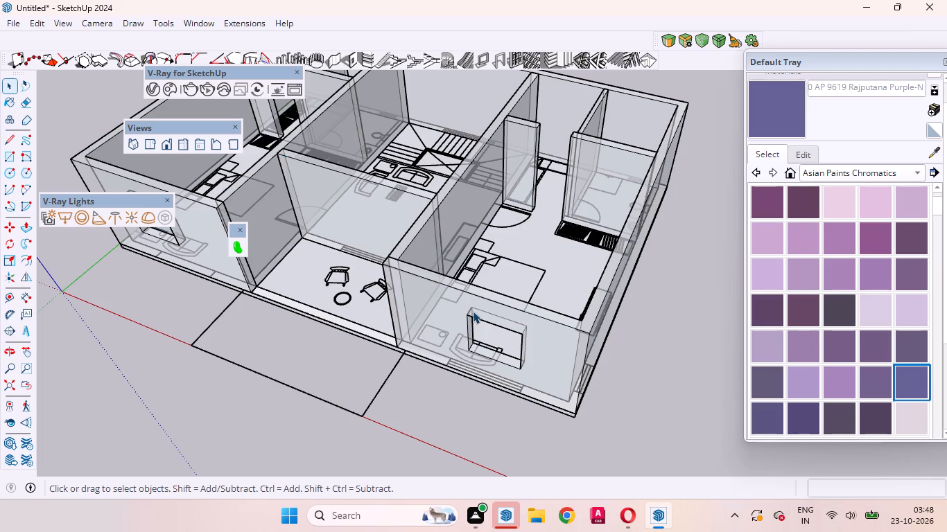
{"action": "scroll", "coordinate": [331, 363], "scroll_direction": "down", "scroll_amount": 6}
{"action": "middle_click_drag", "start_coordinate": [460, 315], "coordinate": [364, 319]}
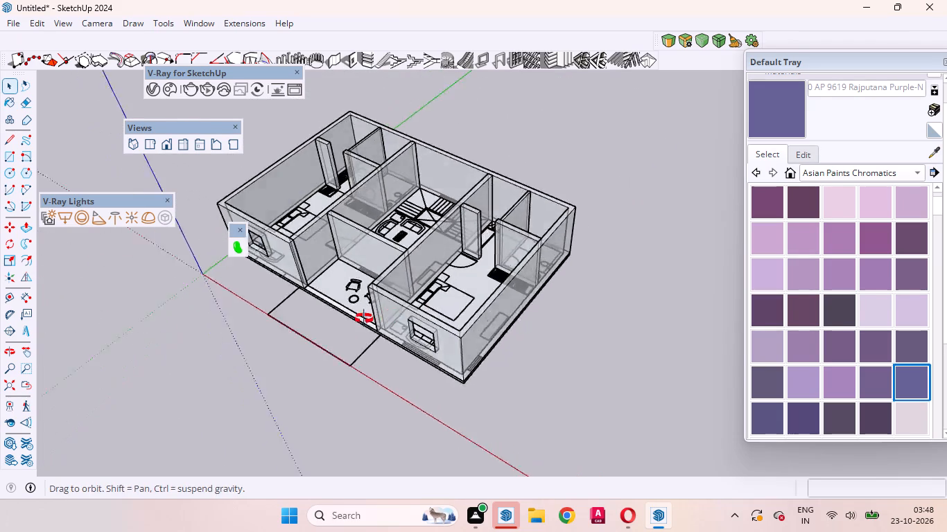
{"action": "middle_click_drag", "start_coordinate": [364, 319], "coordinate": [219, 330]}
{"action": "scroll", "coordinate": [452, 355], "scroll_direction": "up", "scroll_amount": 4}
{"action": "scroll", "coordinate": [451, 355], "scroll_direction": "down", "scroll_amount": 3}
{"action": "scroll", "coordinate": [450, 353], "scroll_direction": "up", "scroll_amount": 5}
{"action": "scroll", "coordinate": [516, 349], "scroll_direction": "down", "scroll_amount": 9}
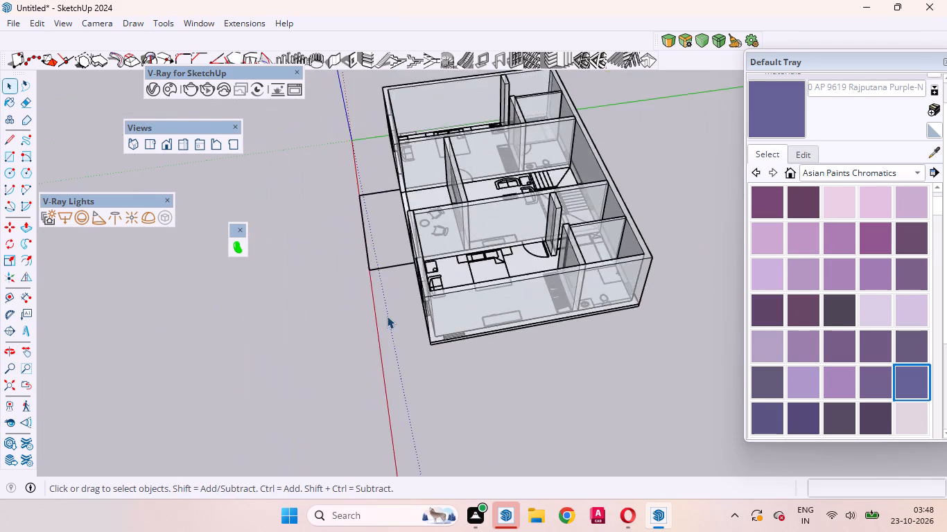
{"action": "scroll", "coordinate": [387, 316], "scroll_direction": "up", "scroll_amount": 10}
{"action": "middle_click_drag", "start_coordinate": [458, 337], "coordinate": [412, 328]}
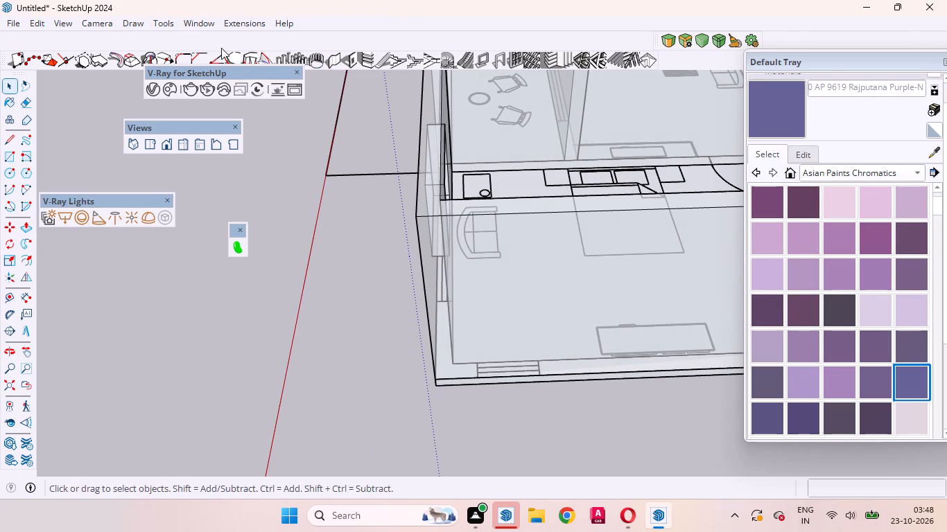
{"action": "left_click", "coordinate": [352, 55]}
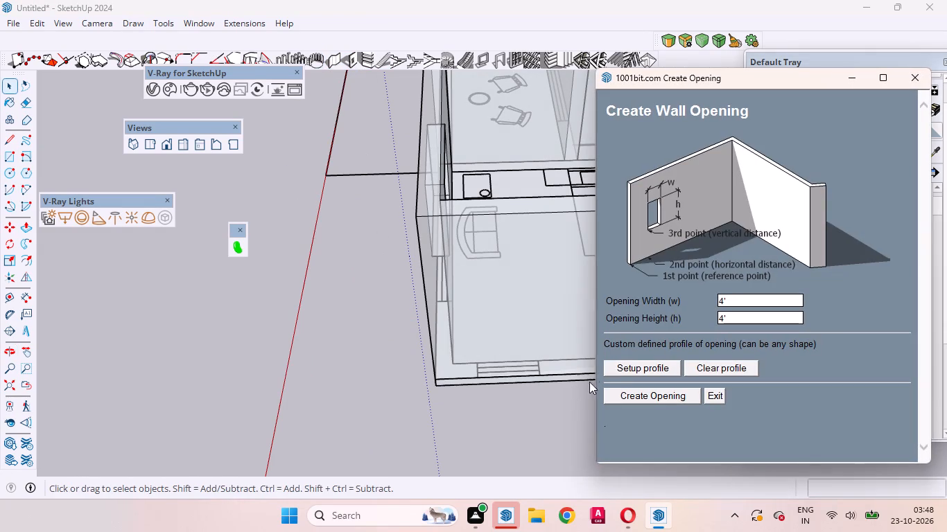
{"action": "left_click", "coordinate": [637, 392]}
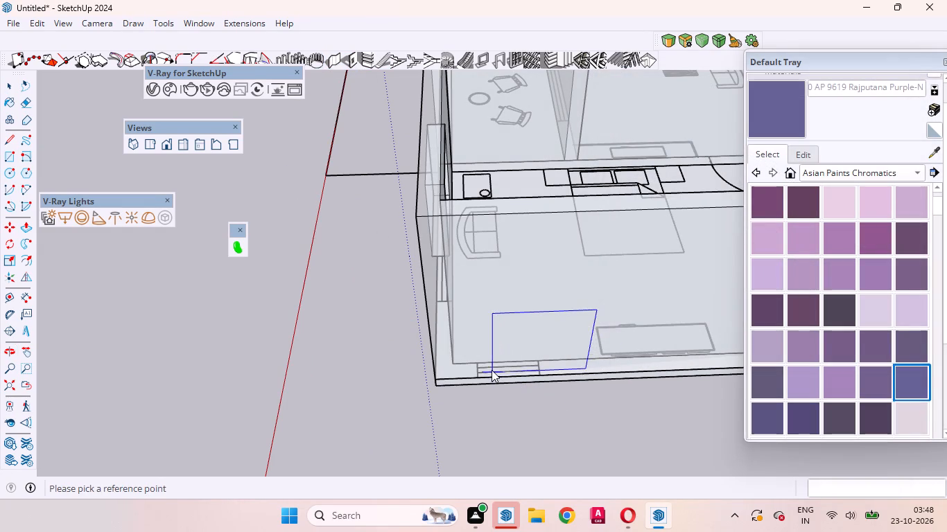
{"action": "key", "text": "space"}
Measure the width of the window mark in the far bedroom's side wall, near the front corner.
{"action": "scroll", "coordinate": [410, 369], "scroll_direction": "down", "scroll_amount": 4}
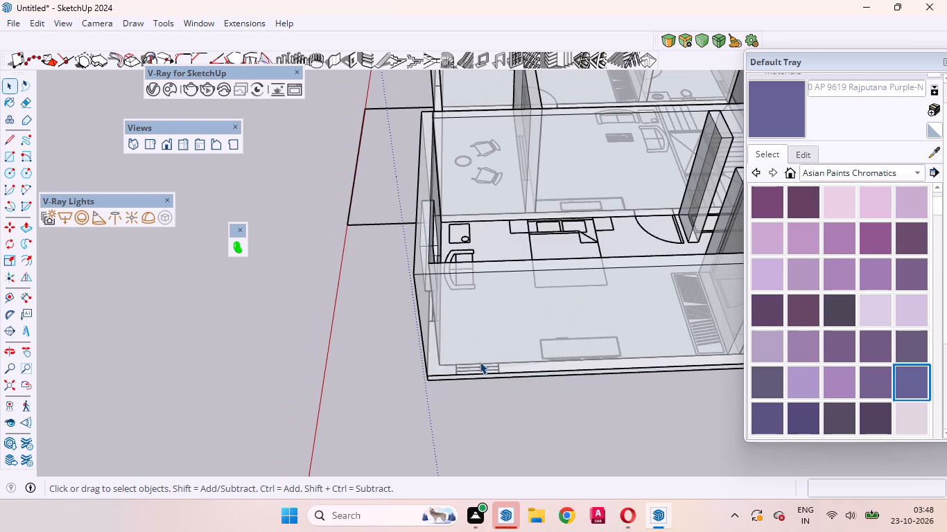
{"action": "middle_click_drag", "start_coordinate": [479, 361], "coordinate": [471, 377]}
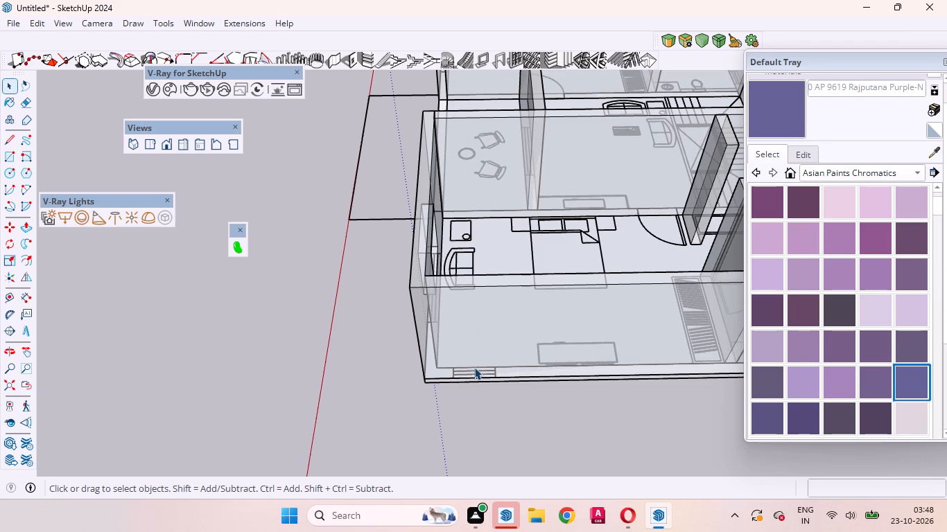
{"action": "key", "text": "d"}
{"action": "left_click", "coordinate": [456, 374]}
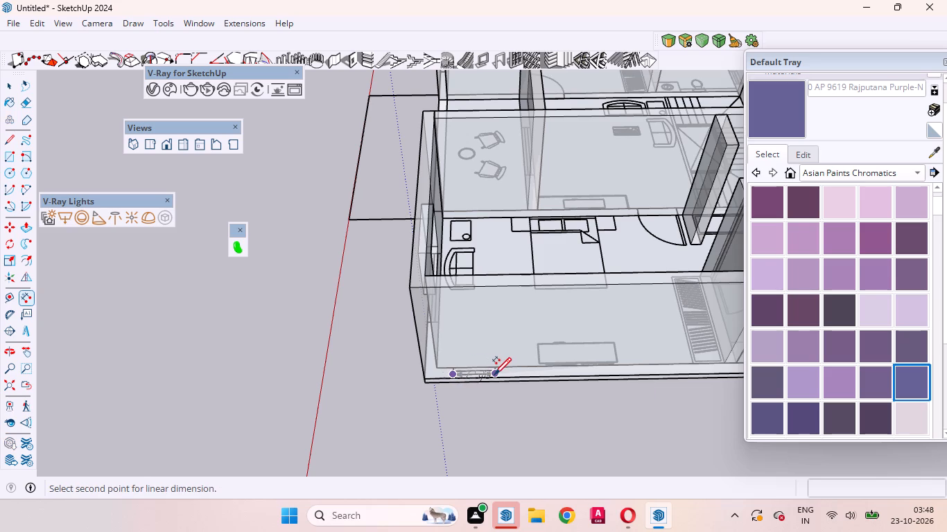
{"action": "key", "text": "space"}
{"action": "scroll", "coordinate": [485, 385], "scroll_direction": "up", "scroll_amount": 5}
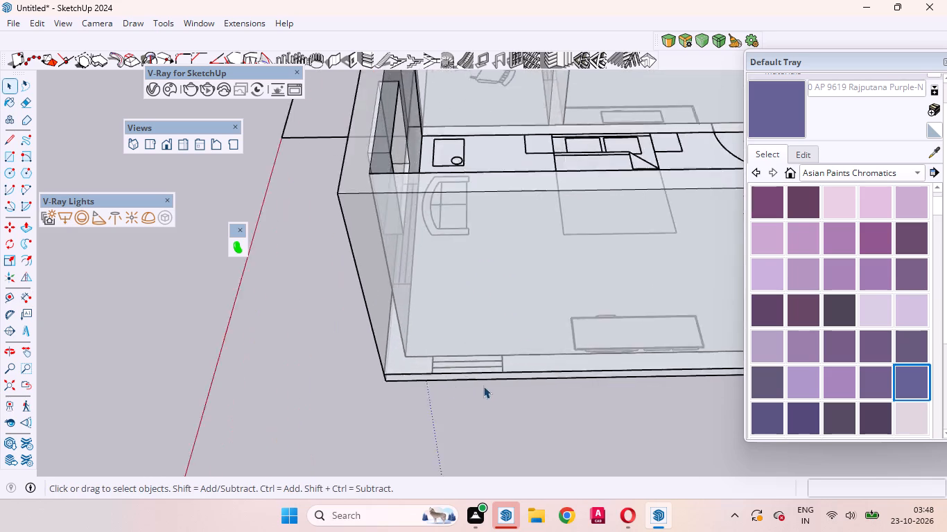
{"action": "scroll", "coordinate": [483, 386], "scroll_direction": "up", "scroll_amount": 11}
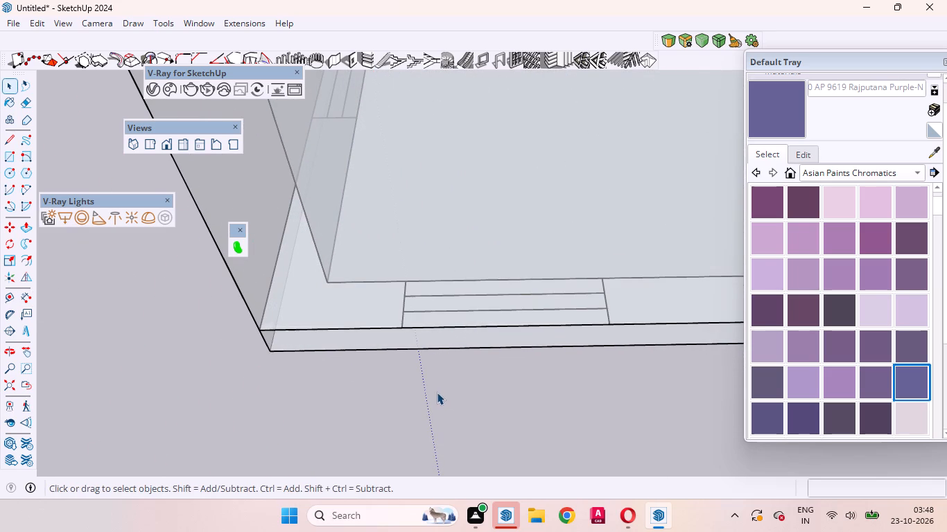
{"action": "key", "text": "d"}
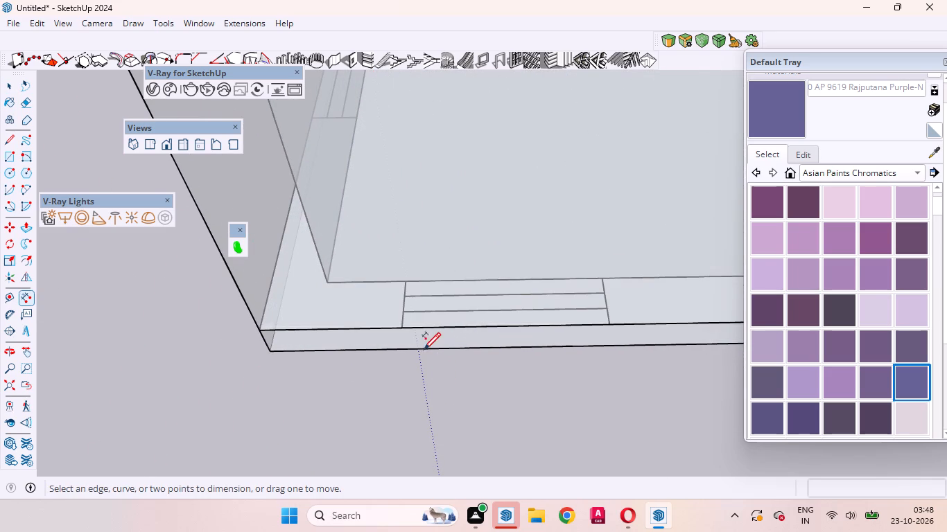
{"action": "left_click", "coordinate": [403, 321]}
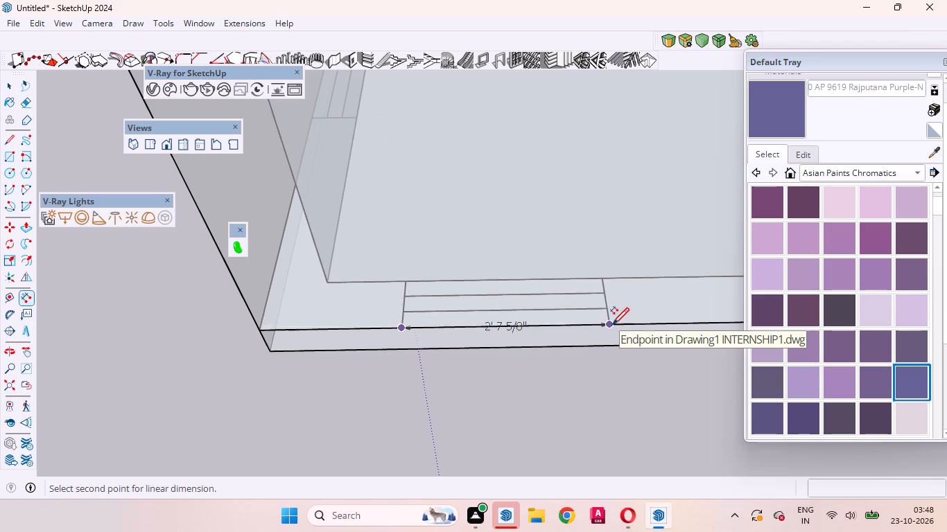
{"action": "key", "text": "space"}
Examine the house from all sides, checking the window marks along the rear wall behind the staircase and bathrooms.
{"action": "middle_click_drag", "start_coordinate": [373, 384], "coordinate": [383, 197]}
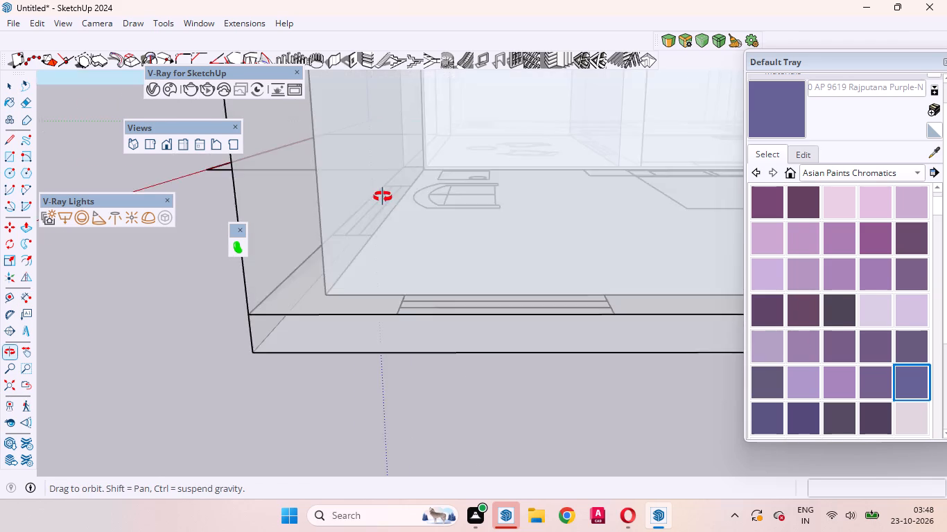
{"action": "middle_click_drag", "start_coordinate": [383, 197], "coordinate": [512, 369]}
{"action": "scroll", "coordinate": [453, 389], "scroll_direction": "down", "scroll_amount": 6}
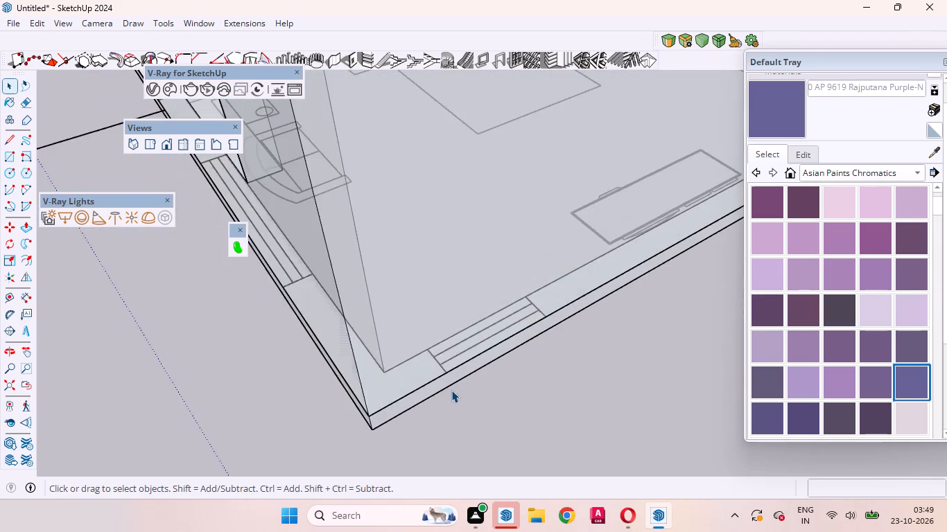
{"action": "scroll", "coordinate": [451, 390], "scroll_direction": "down", "scroll_amount": 20}
{"action": "scroll", "coordinate": [451, 390], "scroll_direction": "down", "scroll_amount": 10}
{"action": "middle_click_drag", "start_coordinate": [404, 323], "coordinate": [740, 276]}
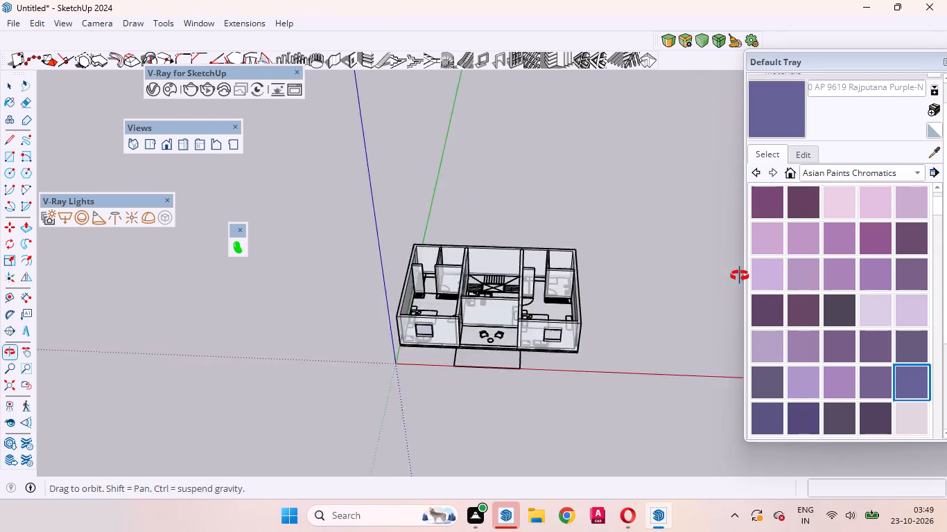
{"action": "middle_click_drag", "start_coordinate": [740, 276], "coordinate": [745, 271]}
{"action": "scroll", "coordinate": [422, 312], "scroll_direction": "up", "scroll_amount": 20}
{"action": "middle_click_drag", "start_coordinate": [437, 411], "coordinate": [634, 434]}
{"action": "scroll", "coordinate": [635, 433], "scroll_direction": "up", "scroll_amount": 1}
{"action": "scroll", "coordinate": [611, 413], "scroll_direction": "down", "scroll_amount": 7}
{"action": "scroll", "coordinate": [544, 389], "scroll_direction": "up", "scroll_amount": 2}
{"action": "scroll", "coordinate": [544, 389], "scroll_direction": "down", "scroll_amount": 9}
{"action": "scroll", "coordinate": [435, 366], "scroll_direction": "up", "scroll_amount": 4}
{"action": "scroll", "coordinate": [435, 366], "scroll_direction": "down", "scroll_amount": 1}
{"action": "scroll", "coordinate": [435, 366], "scroll_direction": "up", "scroll_amount": 1}
{"action": "middle_click_drag", "start_coordinate": [431, 369], "coordinate": [571, 389]}
{"action": "scroll", "coordinate": [508, 375], "scroll_direction": "down", "scroll_amount": 5}
{"action": "scroll", "coordinate": [513, 364], "scroll_direction": "up", "scroll_amount": 3}
{"action": "scroll", "coordinate": [513, 364], "scroll_direction": "down", "scroll_amount": 1}
{"action": "scroll", "coordinate": [513, 364], "scroll_direction": "up", "scroll_amount": 3}
{"action": "scroll", "coordinate": [513, 364], "scroll_direction": "down", "scroll_amount": 1}
{"action": "scroll", "coordinate": [513, 364], "scroll_direction": "up", "scroll_amount": 1}
{"action": "scroll", "coordinate": [440, 365], "scroll_direction": "down", "scroll_amount": 3}
{"action": "scroll", "coordinate": [440, 365], "scroll_direction": "up", "scroll_amount": 1}
{"action": "scroll", "coordinate": [440, 365], "scroll_direction": "down", "scroll_amount": 2}
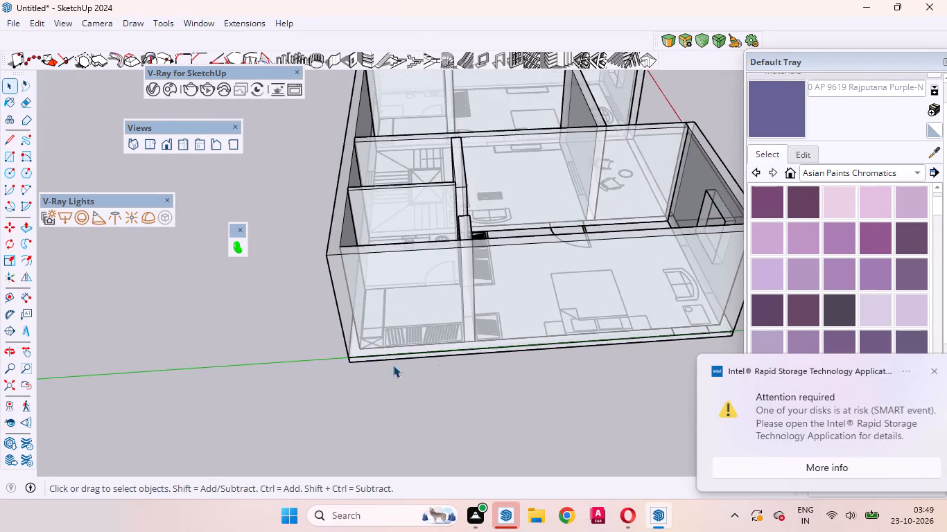
{"action": "scroll", "coordinate": [349, 365], "scroll_direction": "up", "scroll_amount": 1}
{"action": "middle_click_drag", "start_coordinate": [349, 365], "coordinate": [626, 354]}
{"action": "scroll", "coordinate": [485, 349], "scroll_direction": "down", "scroll_amount": 5}
{"action": "scroll", "coordinate": [418, 347], "scroll_direction": "up", "scroll_amount": 5}
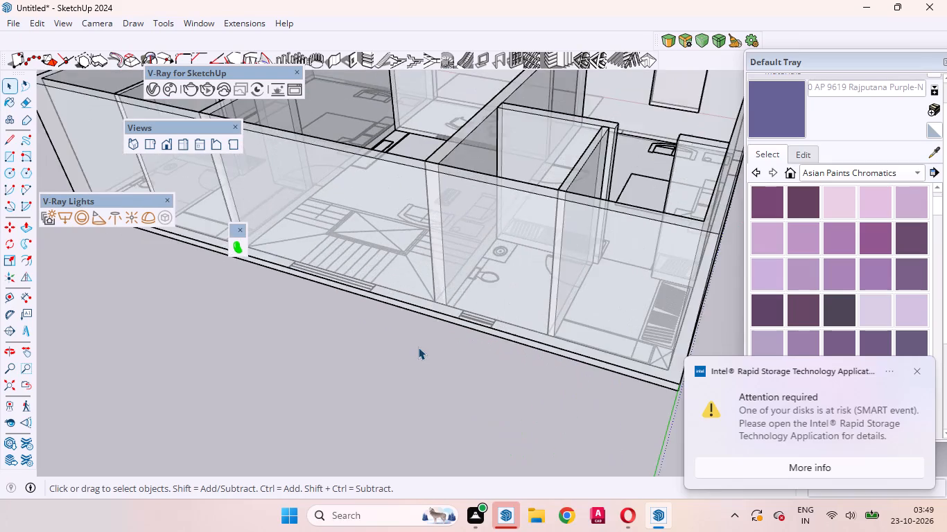
{"action": "scroll", "coordinate": [418, 347], "scroll_direction": "up", "scroll_amount": 6}
{"action": "middle_click_drag", "start_coordinate": [424, 348], "coordinate": [521, 369]}
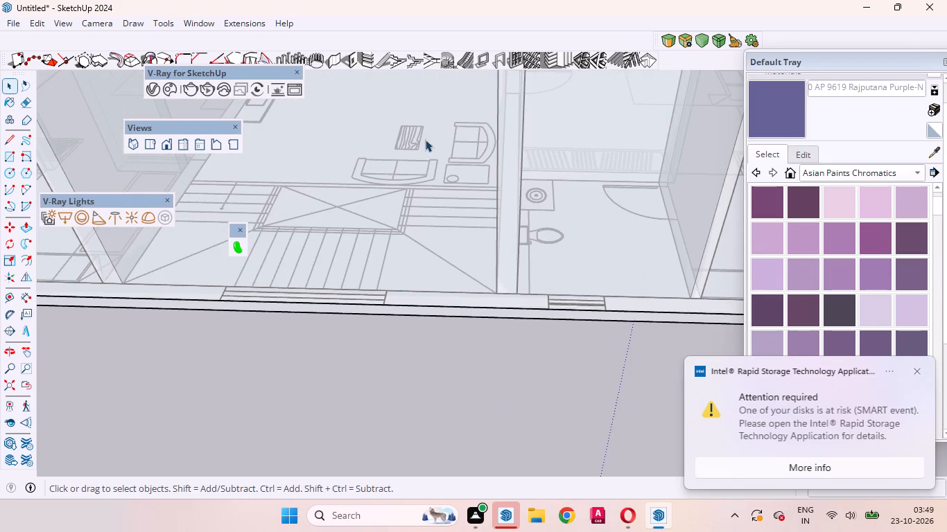
{"action": "scroll", "coordinate": [500, 276], "scroll_direction": "down", "scroll_amount": 5}
{"action": "scroll", "coordinate": [529, 333], "scroll_direction": "down", "scroll_amount": 5}
{"action": "scroll", "coordinate": [421, 332], "scroll_direction": "up", "scroll_amount": 4}
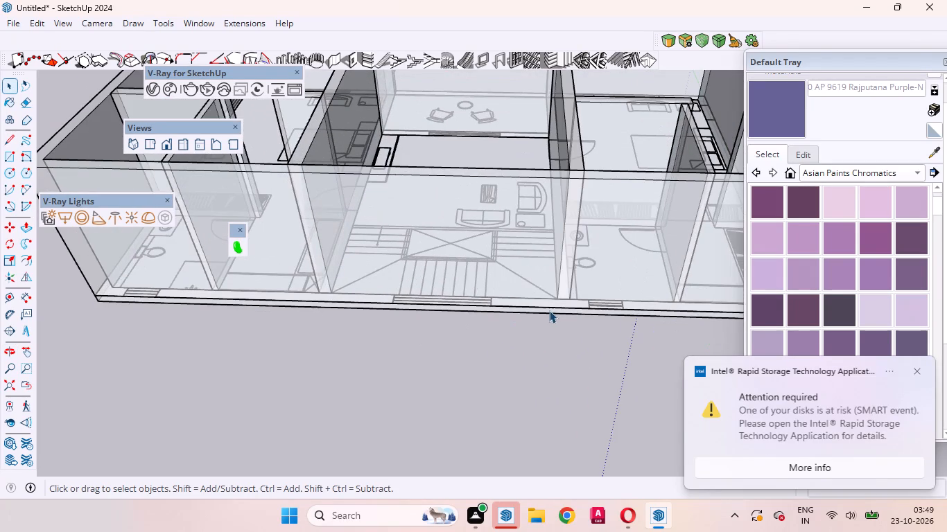
{"action": "scroll", "coordinate": [549, 310], "scroll_direction": "down", "scroll_amount": 4}
{"action": "scroll", "coordinate": [341, 320], "scroll_direction": "up", "scroll_amount": 4}
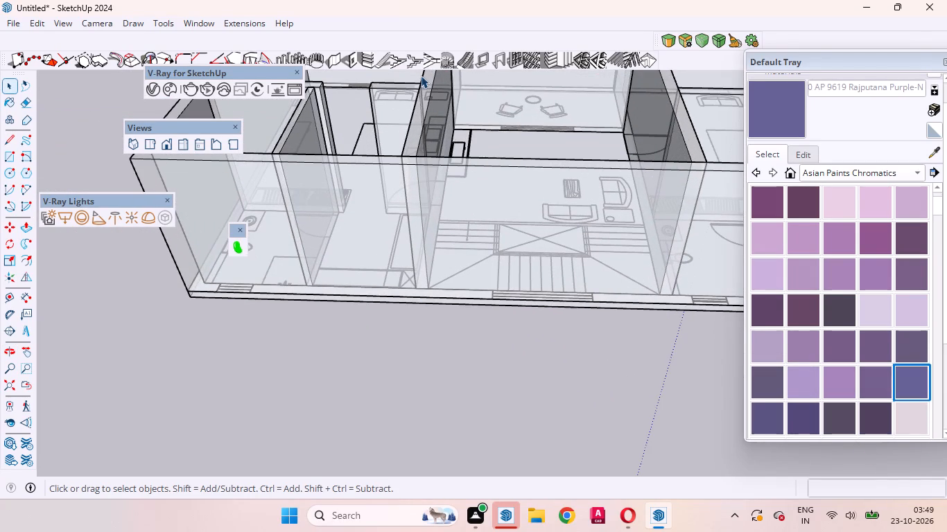
Configure a 1001bit wall opening with a width of 2' and a height of 2'.
{"action": "left_click", "coordinate": [352, 55]}
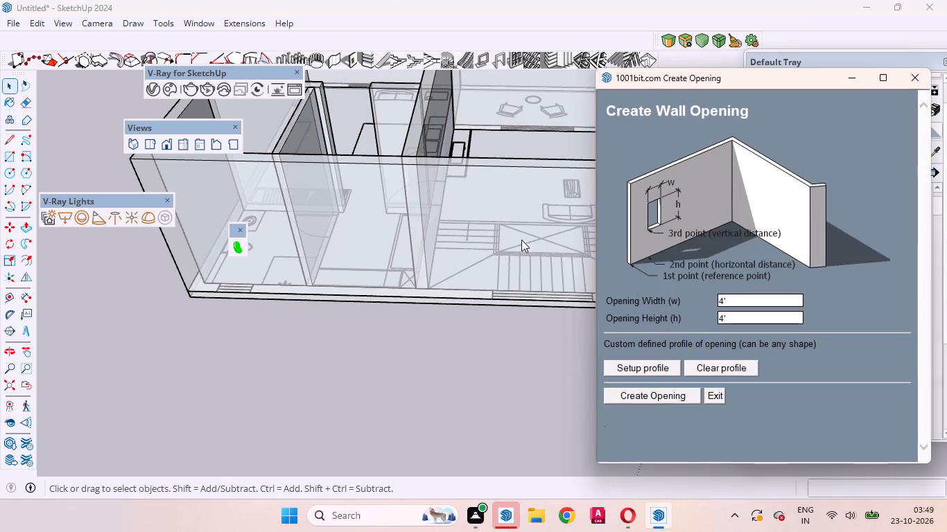
{"action": "left_click", "coordinate": [730, 301]}
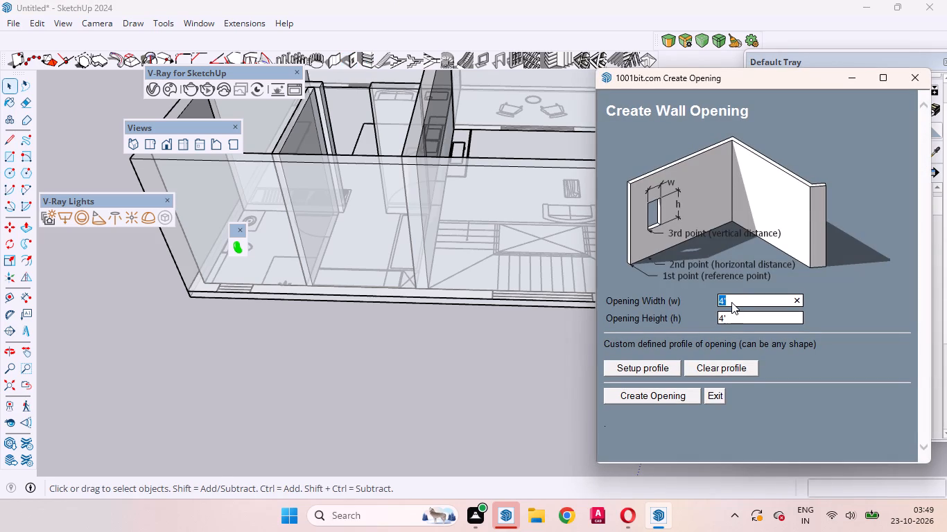
{"action": "key", "text": "2"}
{"action": "key", "text": "semicolon"}
{"action": "key", "text": "BackSpace"}
{"action": "key", "text": "BackSpace"}
{"action": "key", "text": "2"}
{"action": "key", "text": "semicolon"}
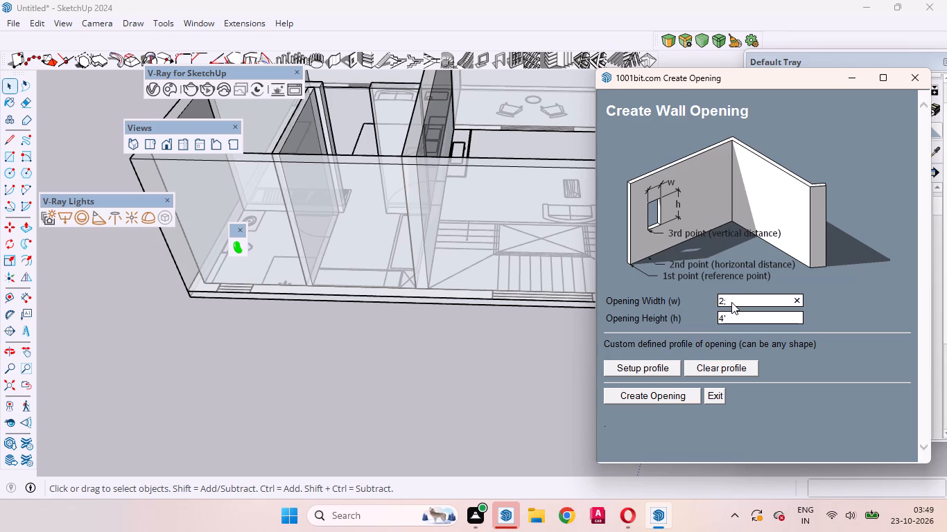
{"action": "key", "text": "BackSpace"}
{"action": "key", "text": "apostrophe"}
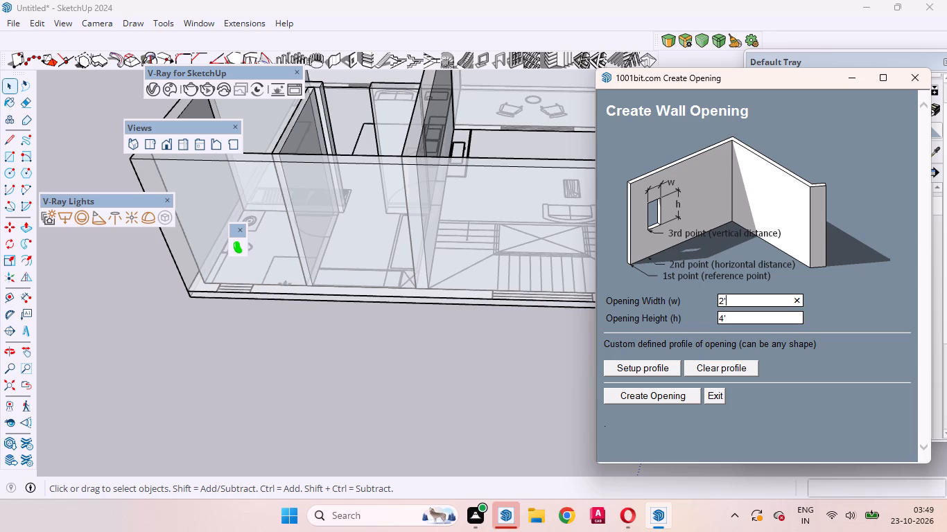
{"action": "left_click", "coordinate": [729, 319]}
{"action": "type", "text": "2'"}
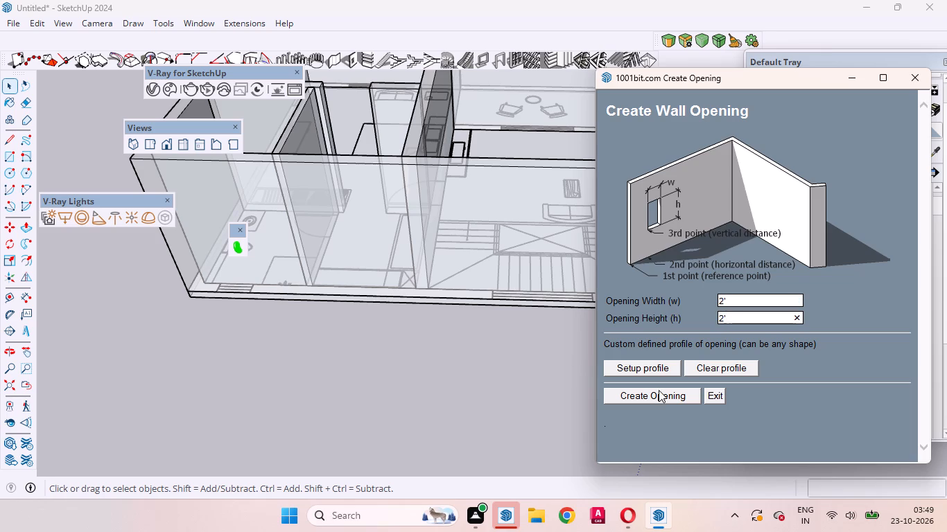
{"action": "left_click", "coordinate": [656, 391]}
Cut the 2' by 2' opening in the rear wall at the corner bathroom's window mark, at a vertical distance of 5'.
{"action": "scroll", "coordinate": [645, 335], "scroll_direction": "down", "scroll_amount": 2}
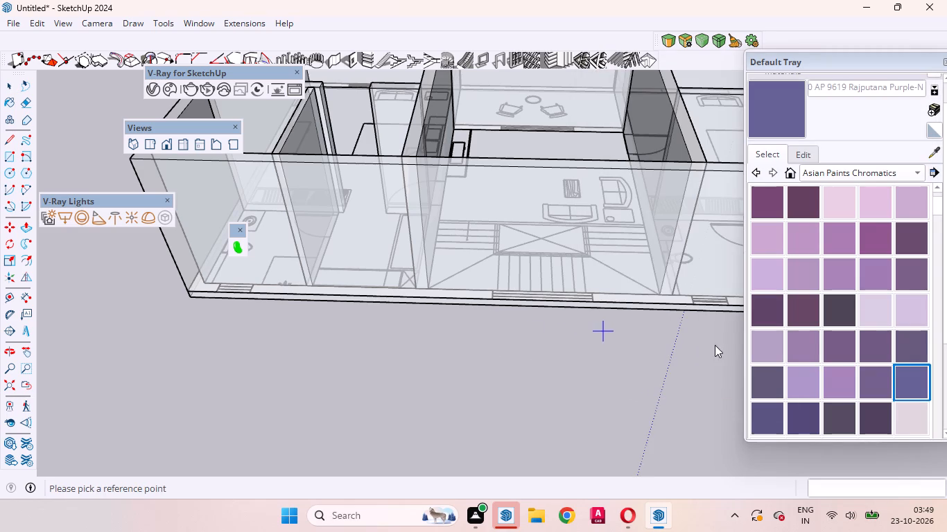
{"action": "scroll", "coordinate": [715, 345], "scroll_direction": "down", "scroll_amount": 2}
{"action": "scroll", "coordinate": [444, 293], "scroll_direction": "up", "scroll_amount": 5}
{"action": "scroll", "coordinate": [674, 296], "scroll_direction": "down", "scroll_amount": 2}
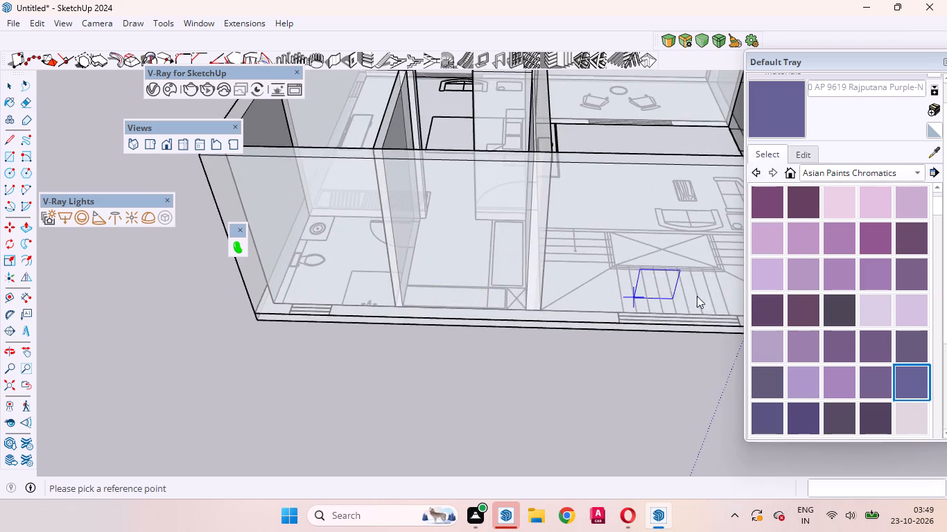
{"action": "scroll", "coordinate": [697, 296], "scroll_direction": "down", "scroll_amount": 4}
{"action": "scroll", "coordinate": [558, 313], "scroll_direction": "up", "scroll_amount": 5}
{"action": "left_click", "coordinate": [478, 304]}
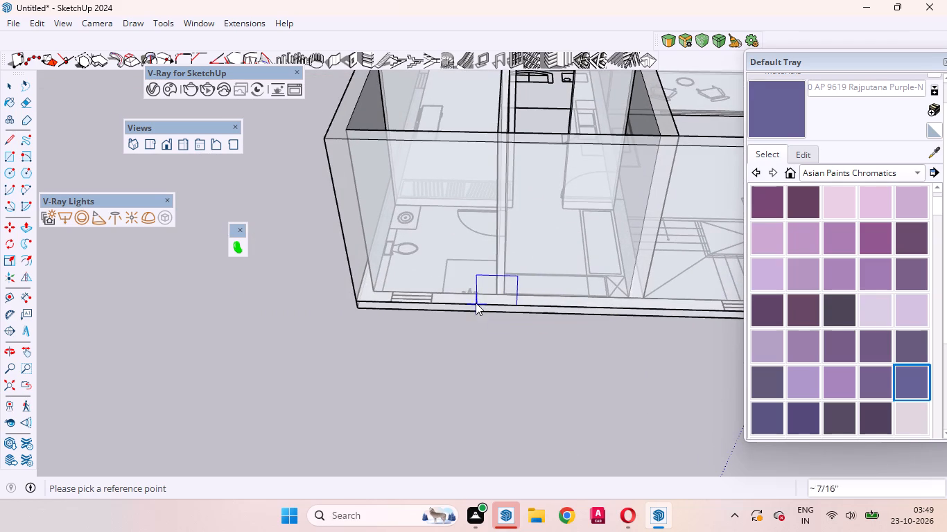
{"action": "left_click", "coordinate": [392, 305]}
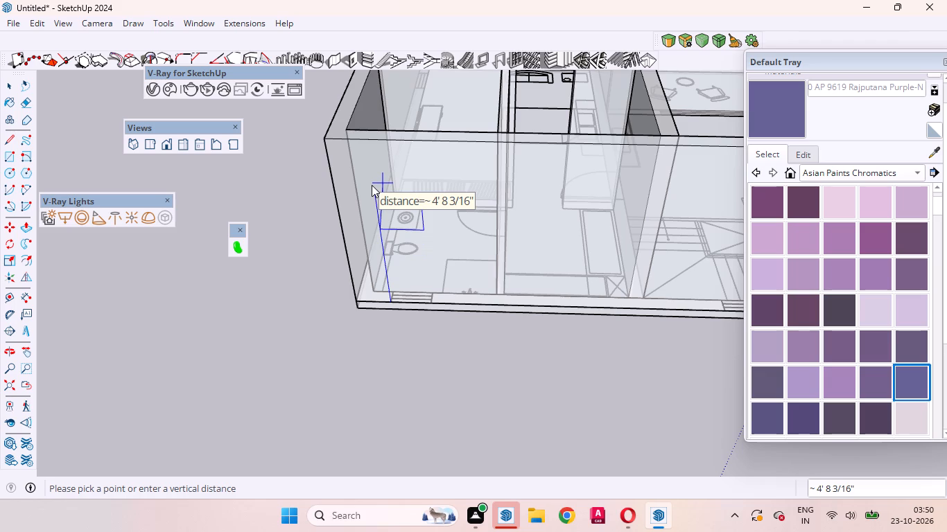
{"action": "key", "text": "5"}
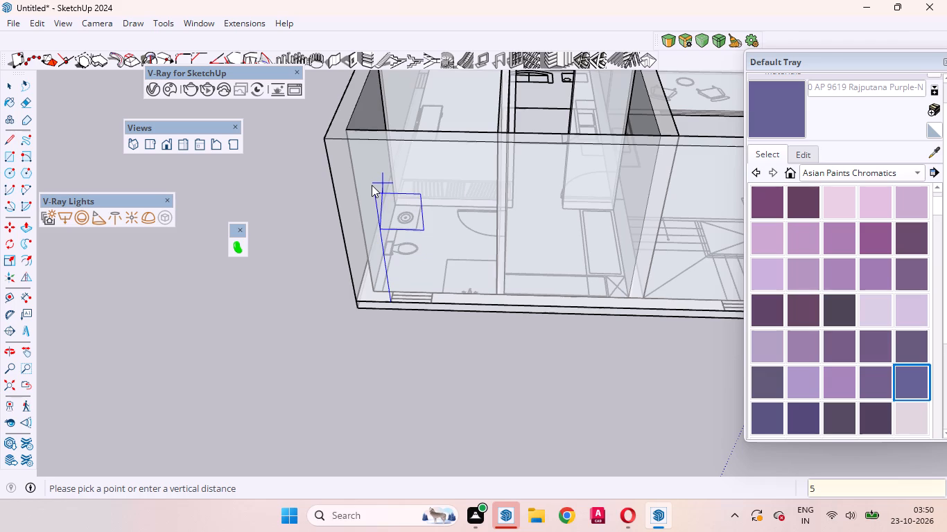
{"action": "key", "text": "apostrophe"}
{"action": "key", "text": "Return"}
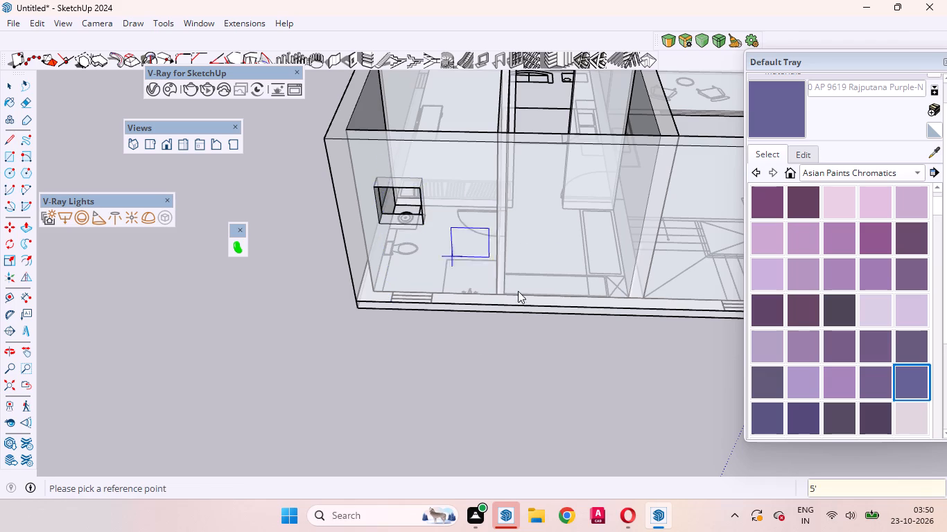
Cut another 2' by 2' opening at the window mark of the bathroom beside the staircase, at a vertical distance of 5'.
{"action": "scroll", "coordinate": [308, 361], "scroll_direction": "down", "scroll_amount": 11}
{"action": "scroll", "coordinate": [627, 337], "scroll_direction": "up", "scroll_amount": 6}
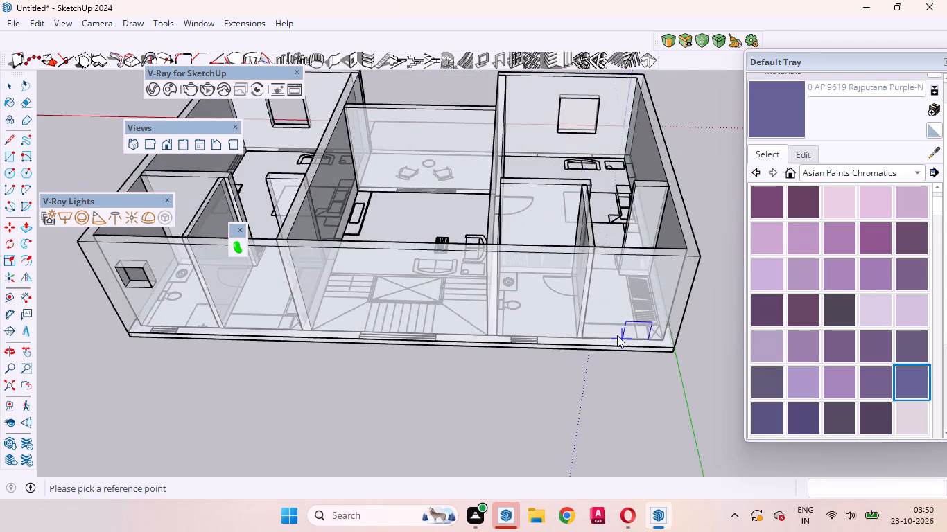
{"action": "scroll", "coordinate": [617, 335], "scroll_direction": "up", "scroll_amount": 4}
{"action": "scroll", "coordinate": [627, 342], "scroll_direction": "down", "scroll_amount": 5}
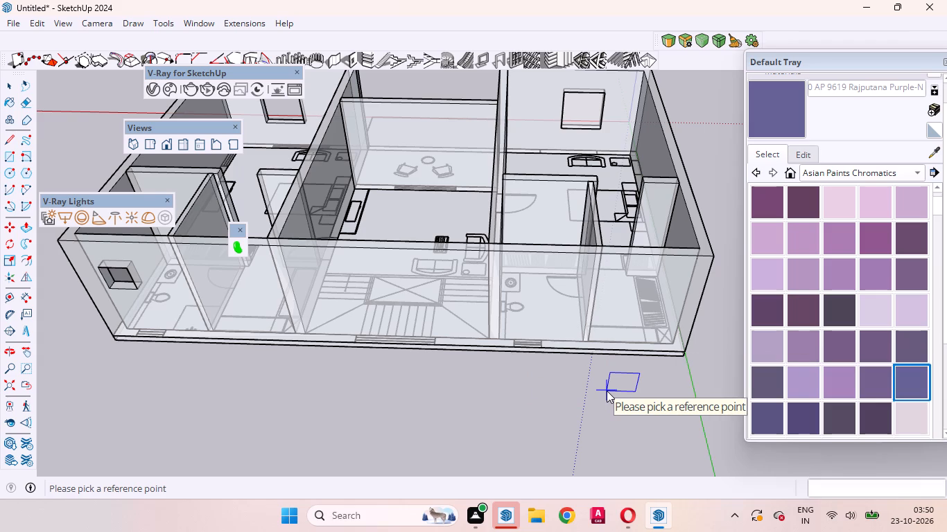
{"action": "scroll", "coordinate": [594, 348], "scroll_direction": "up", "scroll_amount": 7}
{"action": "scroll", "coordinate": [598, 361], "scroll_direction": "down", "scroll_amount": 1}
{"action": "scroll", "coordinate": [598, 361], "scroll_direction": "up", "scroll_amount": 5}
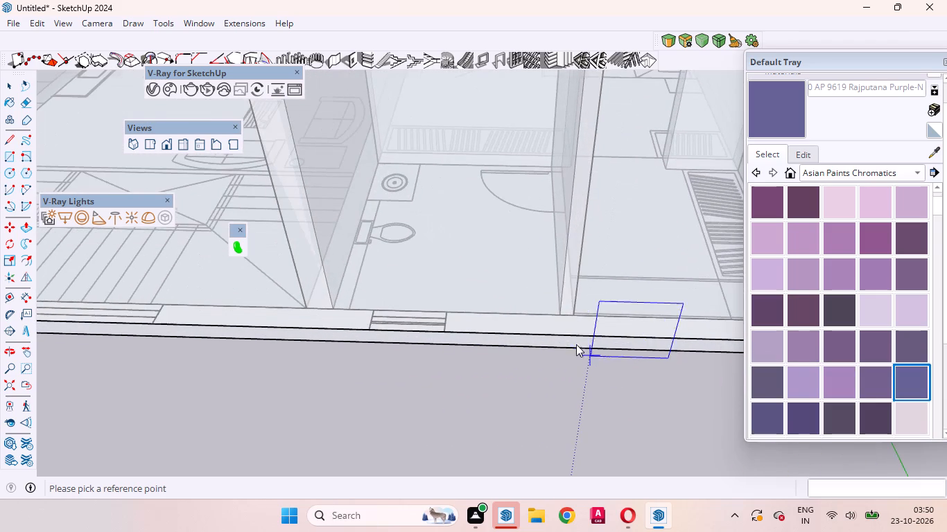
{"action": "left_click", "coordinate": [562, 333]}
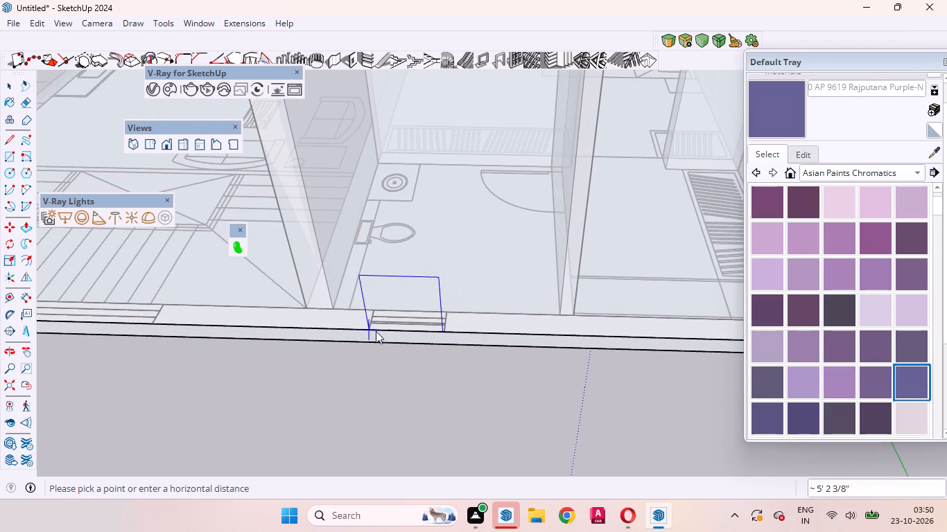
{"action": "left_click", "coordinate": [371, 330]}
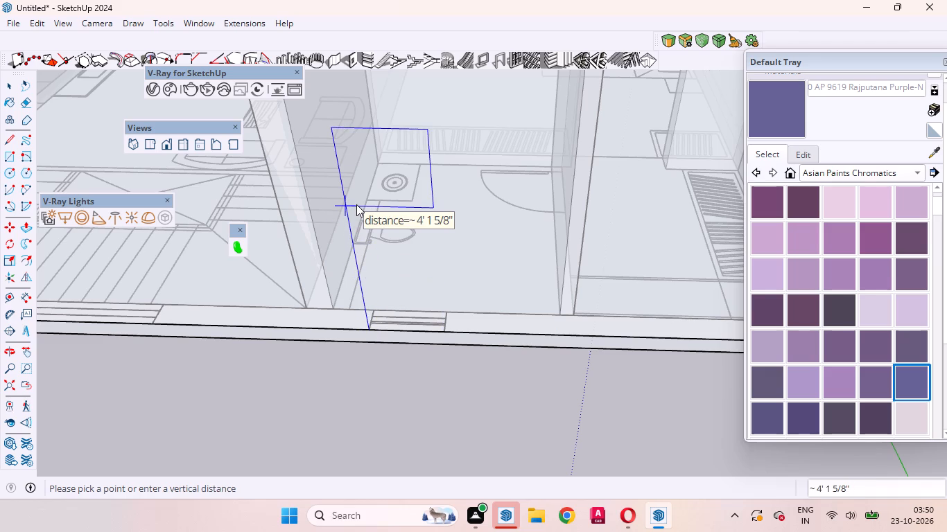
{"action": "key", "text": "5"}
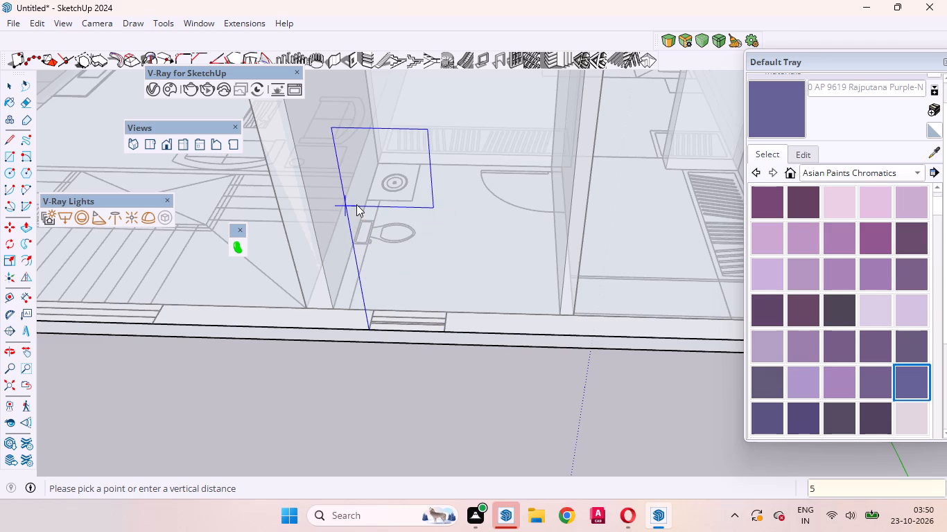
{"action": "key", "text": "apostrophe"}
{"action": "key", "text": "Return"}
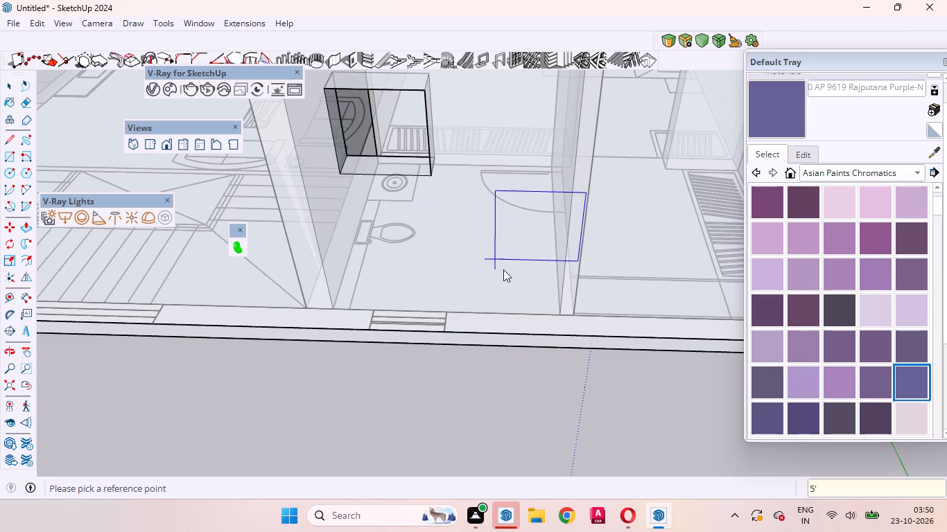
{"action": "scroll", "coordinate": [516, 293], "scroll_direction": "down", "scroll_amount": 12}
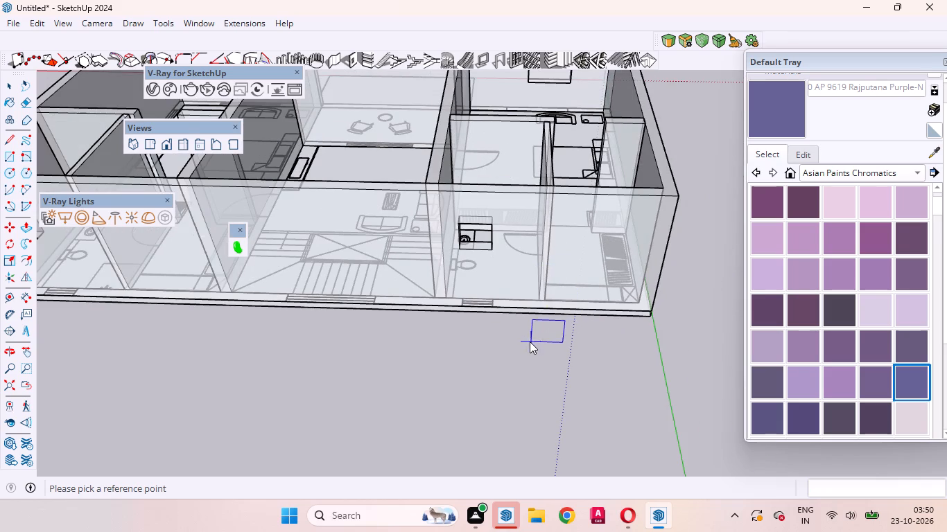
{"action": "key", "text": "space"}
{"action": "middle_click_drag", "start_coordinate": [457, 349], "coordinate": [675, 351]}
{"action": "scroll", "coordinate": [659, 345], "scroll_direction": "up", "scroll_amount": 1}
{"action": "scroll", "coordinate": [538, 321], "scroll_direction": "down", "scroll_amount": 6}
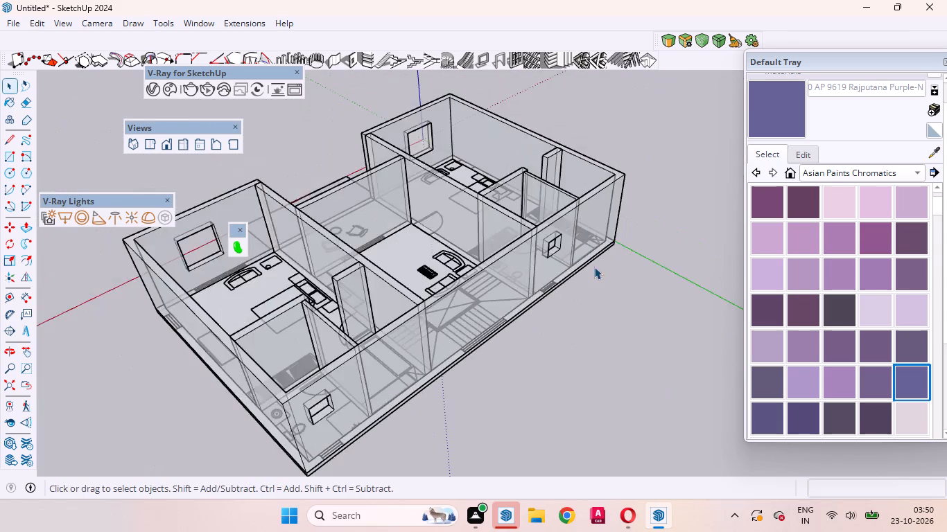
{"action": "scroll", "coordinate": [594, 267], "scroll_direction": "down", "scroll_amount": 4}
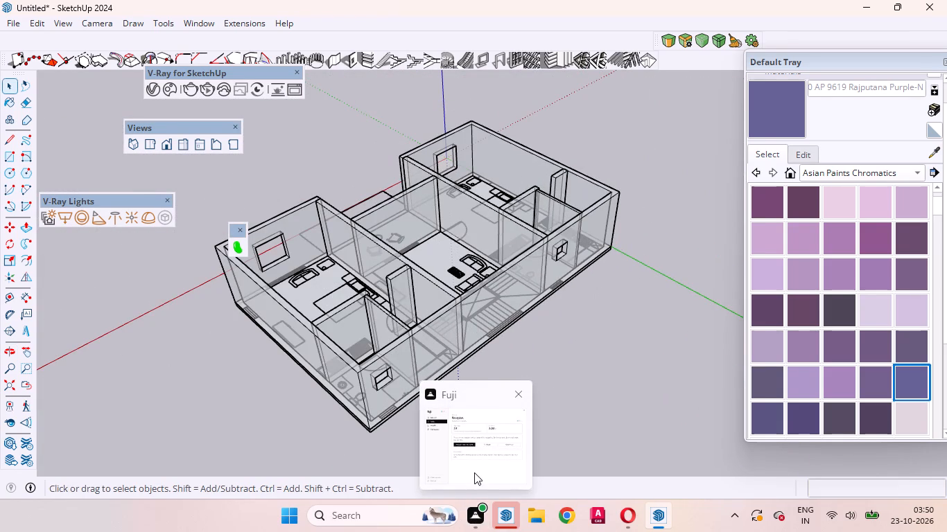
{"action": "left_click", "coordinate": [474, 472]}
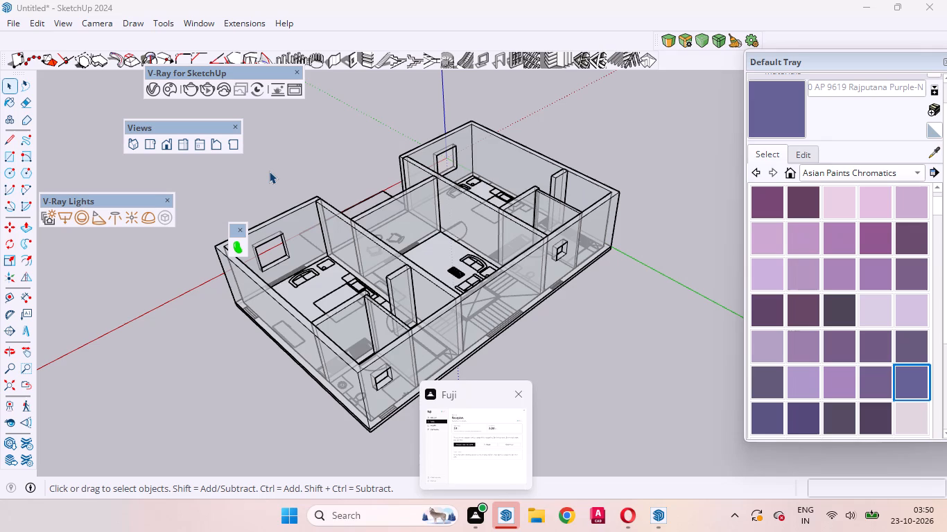
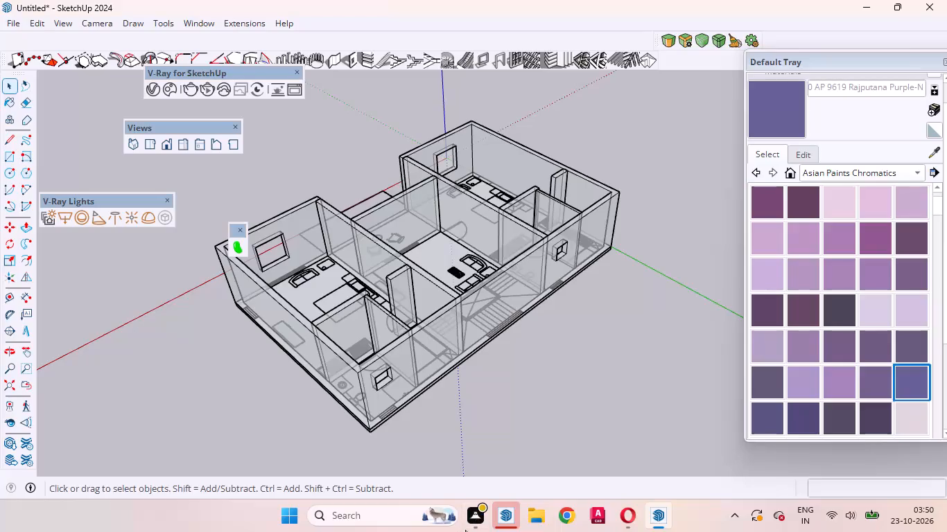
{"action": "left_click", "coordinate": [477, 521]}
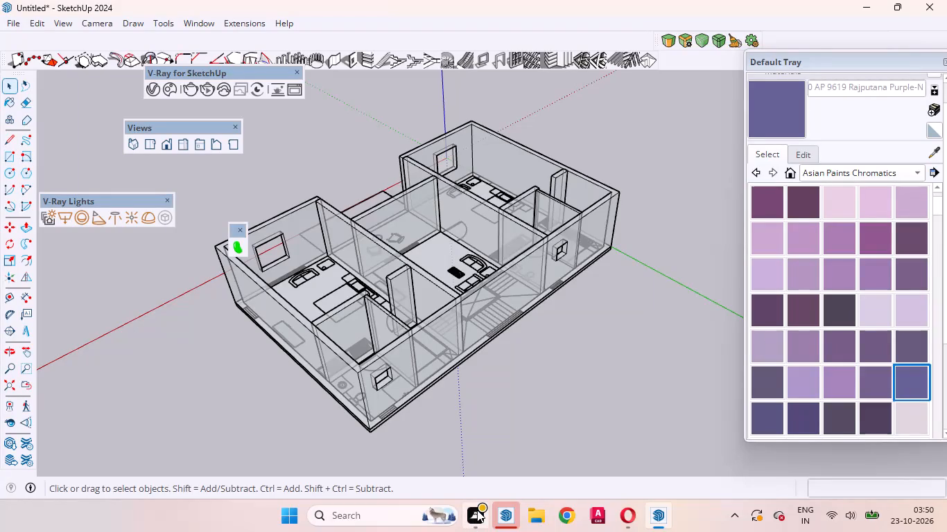
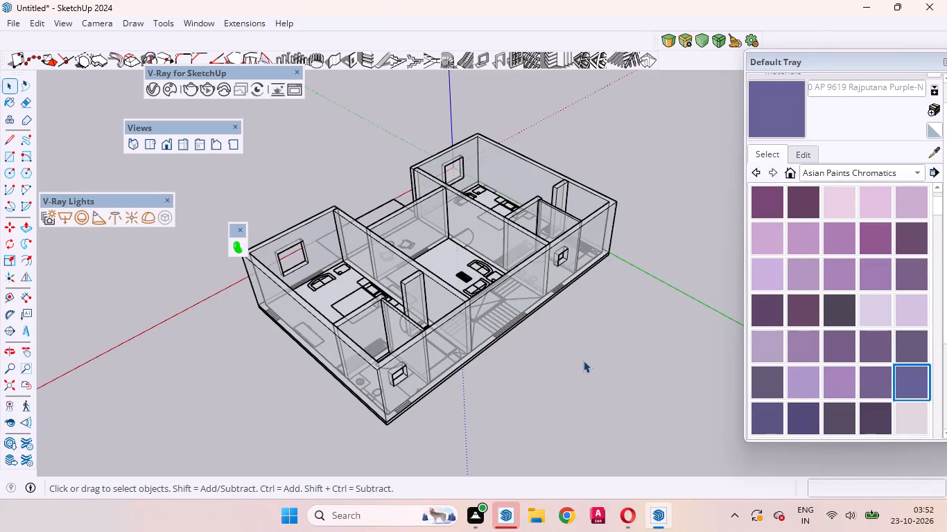
Turn off the X-ray face style so the house displays with opaque faces.
{"action": "middle_click_drag", "start_coordinate": [444, 335], "coordinate": [618, 328]}
{"action": "scroll", "coordinate": [618, 328], "scroll_direction": "up", "scroll_amount": 1}
{"action": "scroll", "coordinate": [471, 373], "scroll_direction": "down", "scroll_amount": 3}
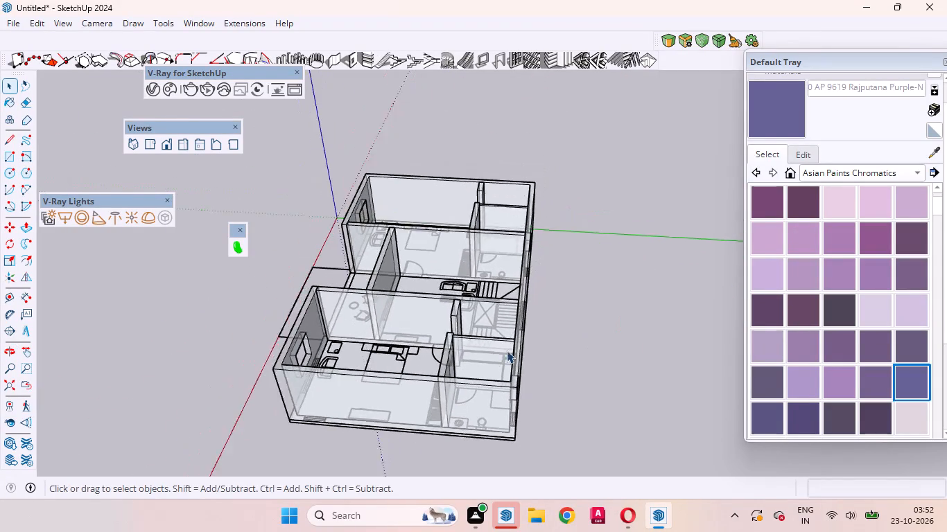
{"action": "scroll", "coordinate": [507, 351], "scroll_direction": "down", "scroll_amount": 2}
{"action": "middle_click_drag", "start_coordinate": [295, 396], "coordinate": [693, 336]}
{"action": "scroll", "coordinate": [317, 392], "scroll_direction": "up", "scroll_amount": 1}
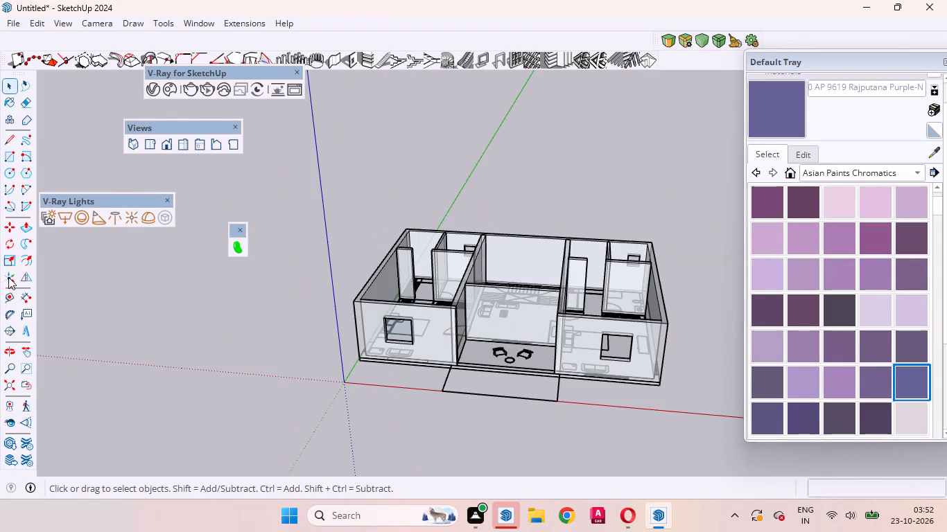
{"action": "left_click", "coordinate": [69, 27]}
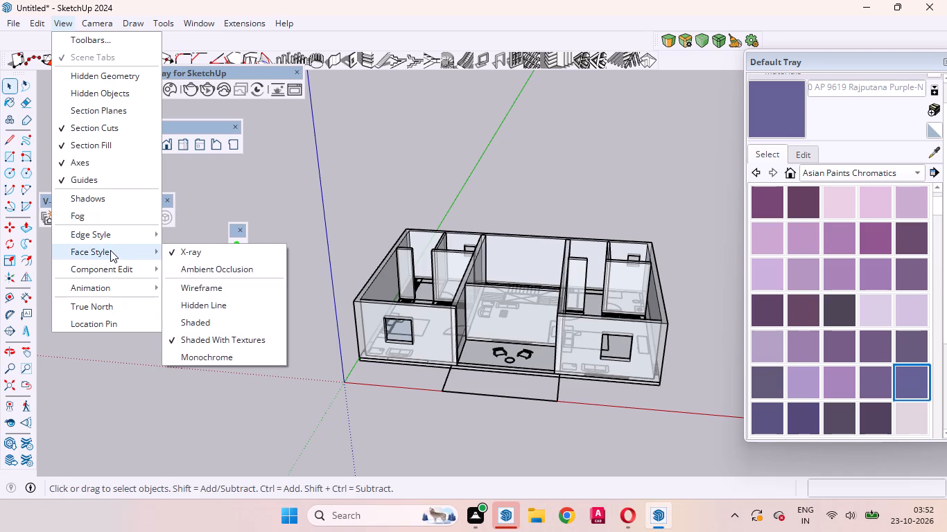
{"action": "left_click", "coordinate": [183, 256]}
Open the wall group for editing at the front bedroom window nearest the origin.
{"action": "scroll", "coordinate": [499, 335], "scroll_direction": "up", "scroll_amount": 7}
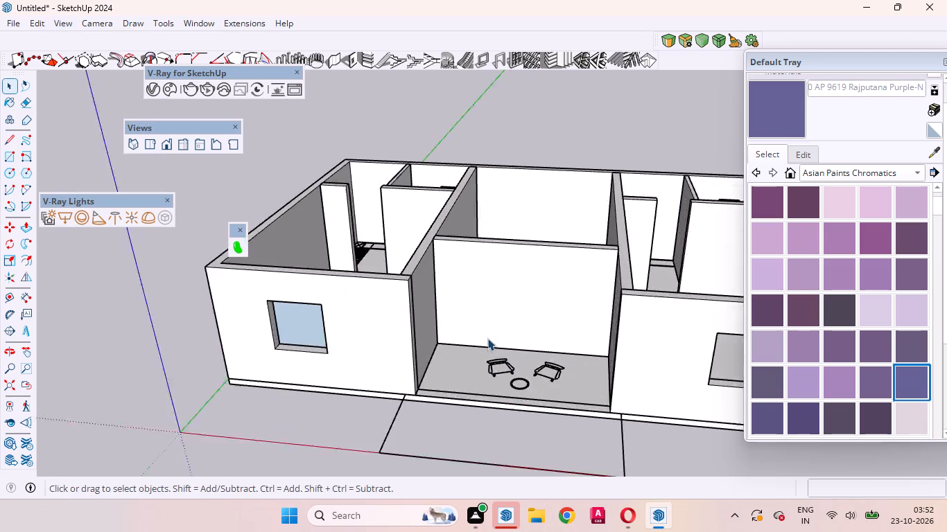
{"action": "scroll", "coordinate": [487, 338], "scroll_direction": "up", "scroll_amount": 4}
{"action": "middle_click_drag", "start_coordinate": [479, 344], "coordinate": [629, 384]}
{"action": "scroll", "coordinate": [629, 384], "scroll_direction": "up", "scroll_amount": 1}
{"action": "scroll", "coordinate": [601, 327], "scroll_direction": "down", "scroll_amount": 7}
{"action": "scroll", "coordinate": [488, 308], "scroll_direction": "up", "scroll_amount": 1}
{"action": "scroll", "coordinate": [485, 310], "scroll_direction": "down", "scroll_amount": 4}
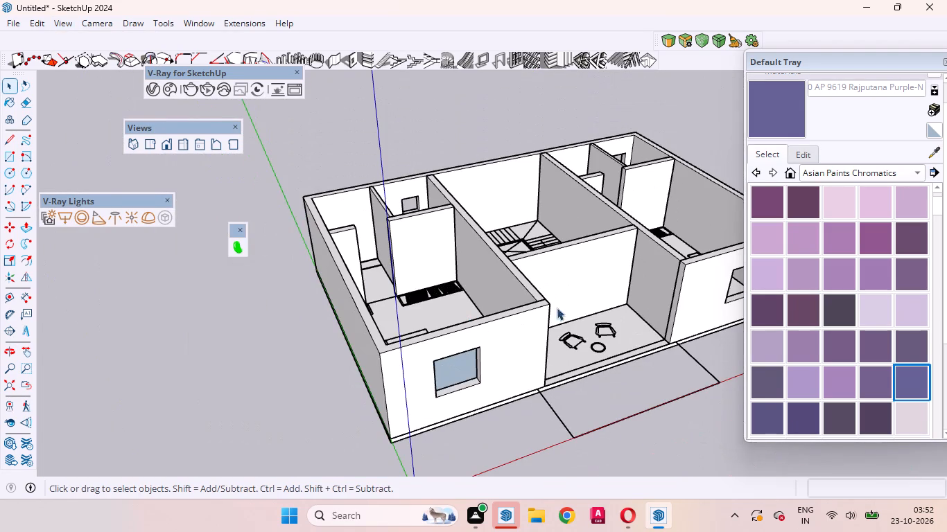
{"action": "scroll", "coordinate": [431, 370], "scroll_direction": "up", "scroll_amount": 4}
{"action": "scroll", "coordinate": [437, 376], "scroll_direction": "down", "scroll_amount": 1}
{"action": "scroll", "coordinate": [437, 376], "scroll_direction": "up", "scroll_amount": 7}
{"action": "left_click", "coordinate": [480, 370]}
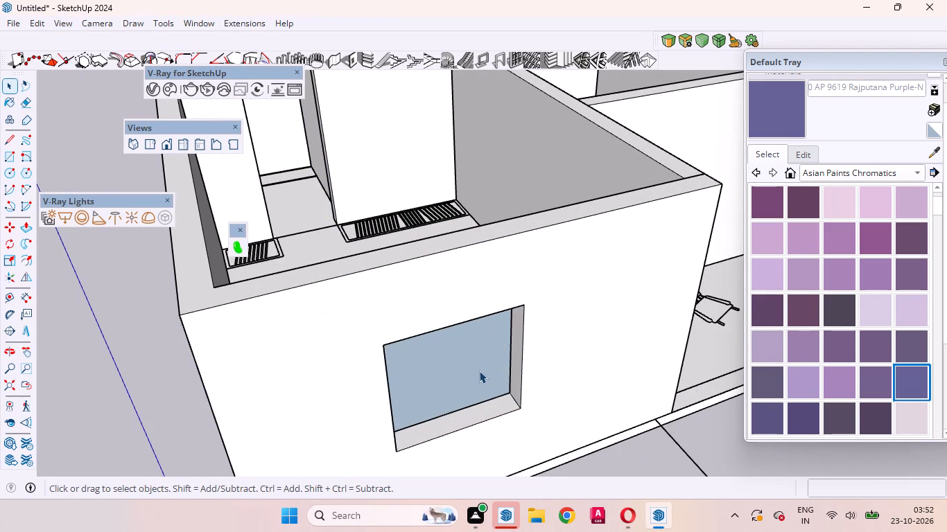
{"action": "middle_click_drag", "start_coordinate": [453, 380], "coordinate": [322, 301]}
{"action": "scroll", "coordinate": [349, 300], "scroll_direction": "up", "scroll_amount": 1}
{"action": "middle_click_drag", "start_coordinate": [494, 323], "coordinate": [484, 326]}
{"action": "middle_click_drag", "start_coordinate": [484, 326], "coordinate": [336, 195]}
{"action": "scroll", "coordinate": [516, 171], "scroll_direction": "up", "scroll_amount": 1}
{"action": "middle_click_drag", "start_coordinate": [577, 308], "coordinate": [482, 278]}
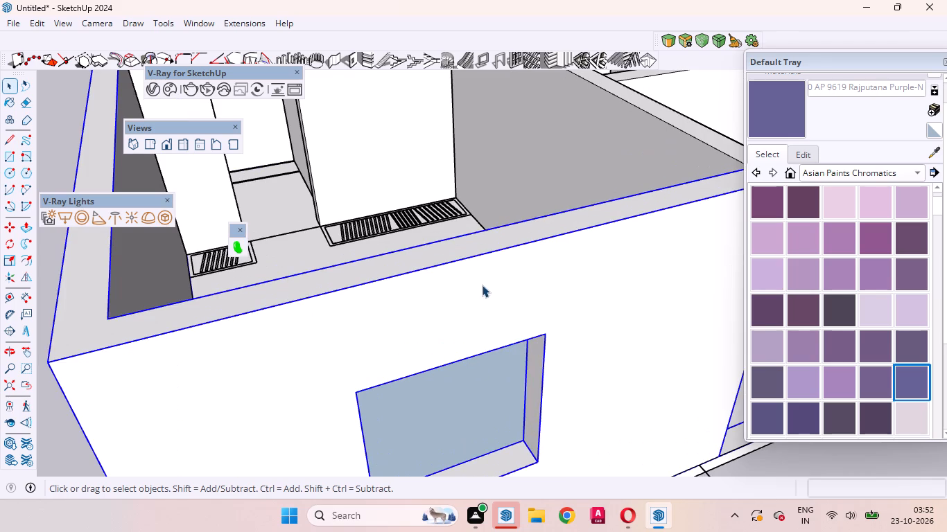
{"action": "scroll", "coordinate": [462, 360], "scroll_direction": "down", "scroll_amount": 5}
{"action": "middle_click_drag", "start_coordinate": [498, 401], "coordinate": [408, 366]}
{"action": "scroll", "coordinate": [408, 365], "scroll_direction": "up", "scroll_amount": 1}
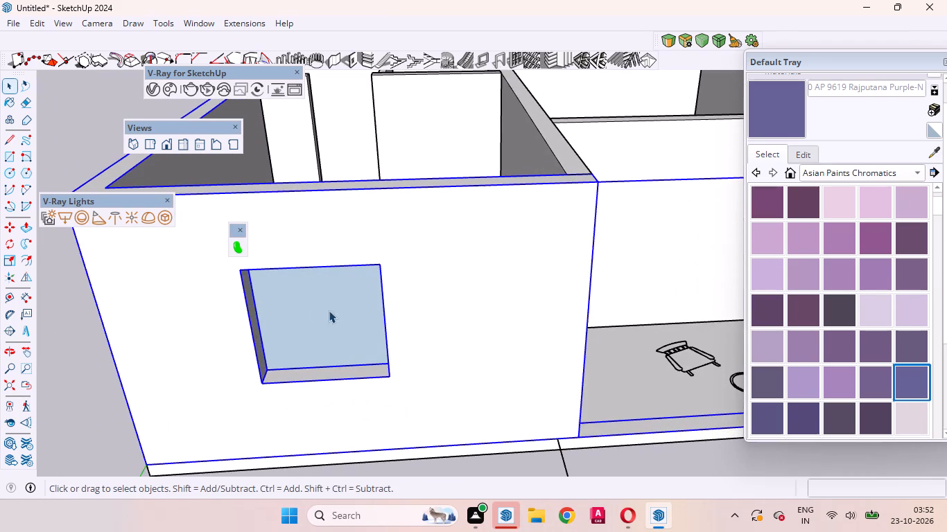
{"action": "double_click", "coordinate": [306, 302]}
{"action": "double_click", "coordinate": [312, 325]}
{"action": "triple_click", "coordinate": [312, 325]}
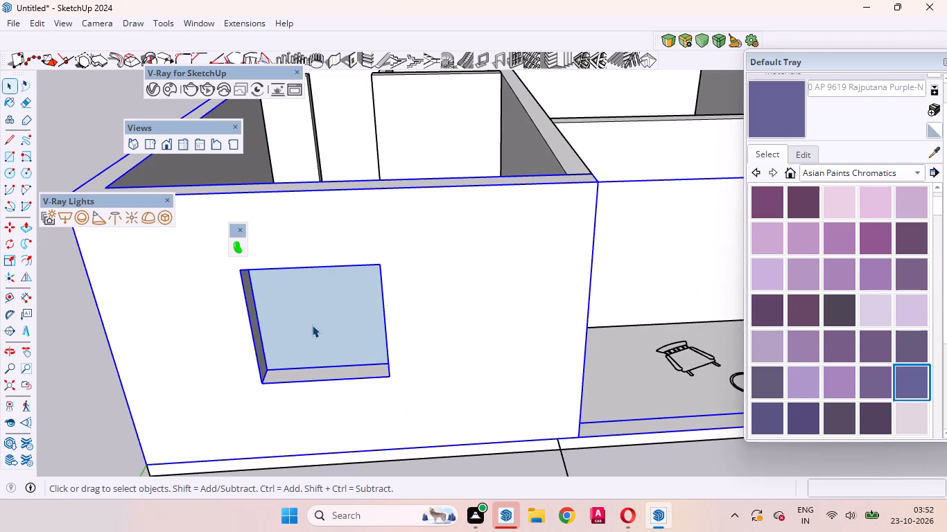
{"action": "double_click", "coordinate": [312, 325]}
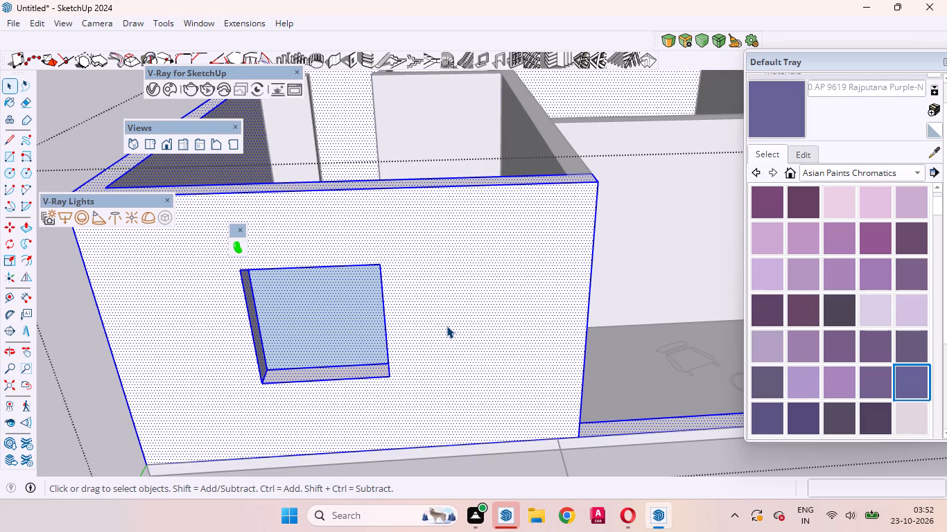
Erase the leftover face filling the front window opening nearest the origin, and leave the wall group.
{"action": "left_click", "coordinate": [288, 316]}
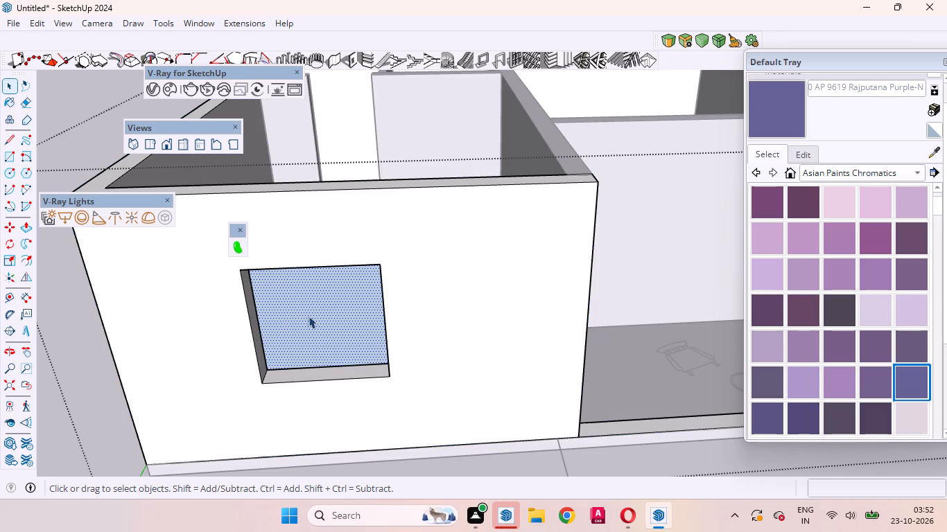
{"action": "right_click", "coordinate": [313, 319]}
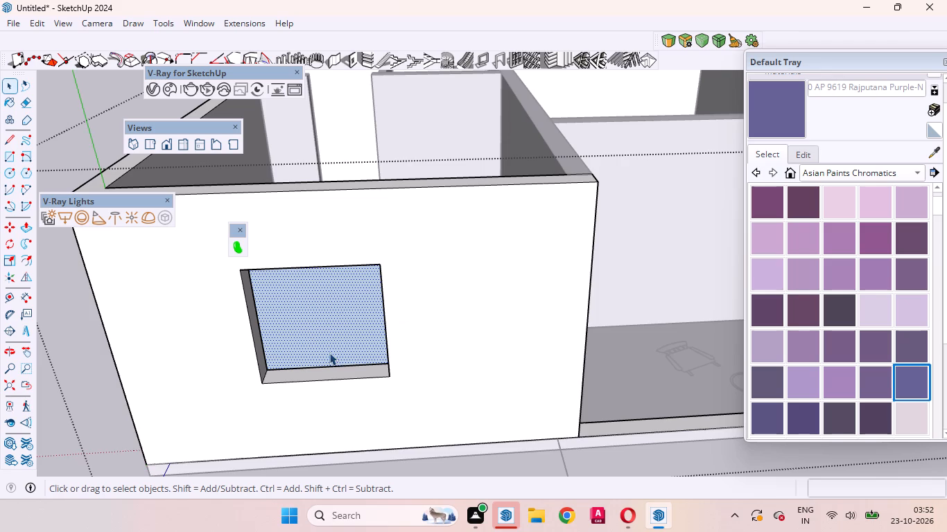
{"action": "scroll", "coordinate": [580, 221], "scroll_direction": "down", "scroll_amount": 6}
{"action": "middle_click_drag", "start_coordinate": [406, 327], "coordinate": [651, 321]}
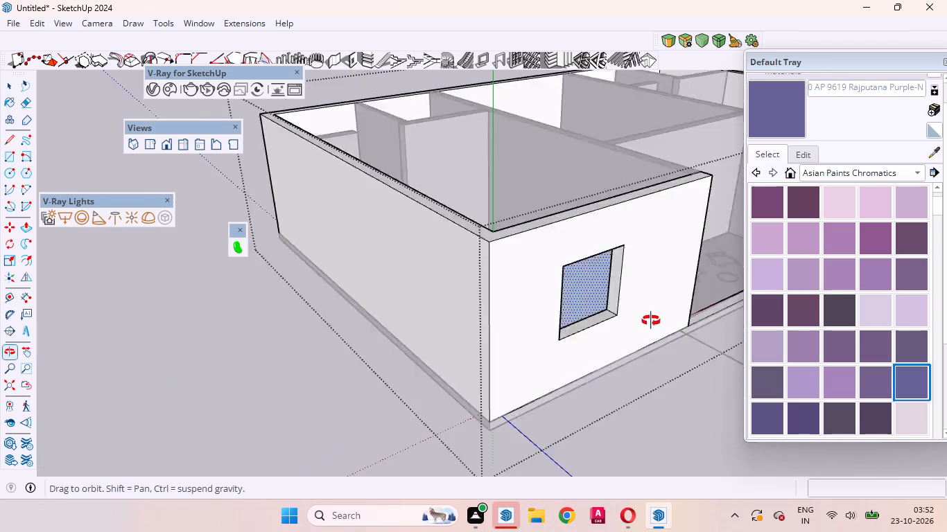
{"action": "middle_click_drag", "start_coordinate": [651, 321], "coordinate": [379, 295]}
{"action": "scroll", "coordinate": [394, 221], "scroll_direction": "up", "scroll_amount": 7}
{"action": "right_click", "coordinate": [393, 234]}
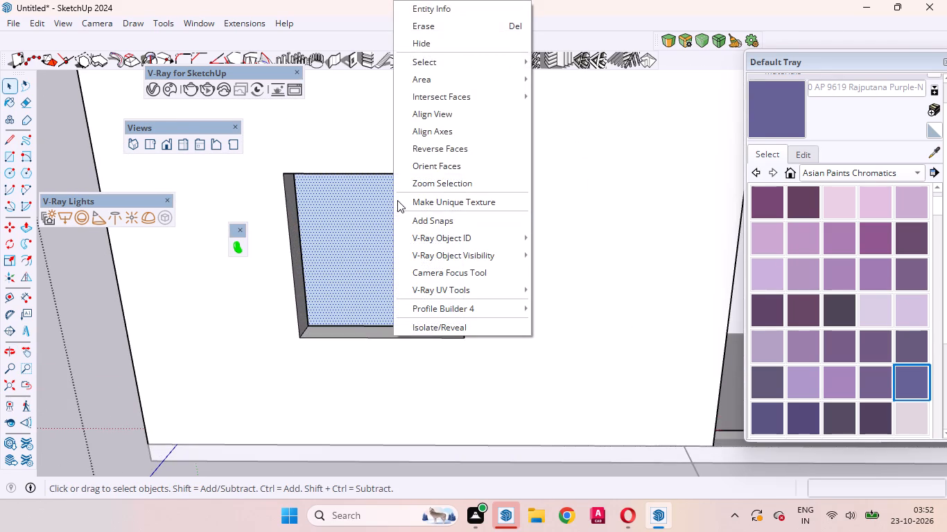
{"action": "left_click", "coordinate": [419, 26]}
{"action": "scroll", "coordinate": [476, 269], "scroll_direction": "down", "scroll_amount": 7}
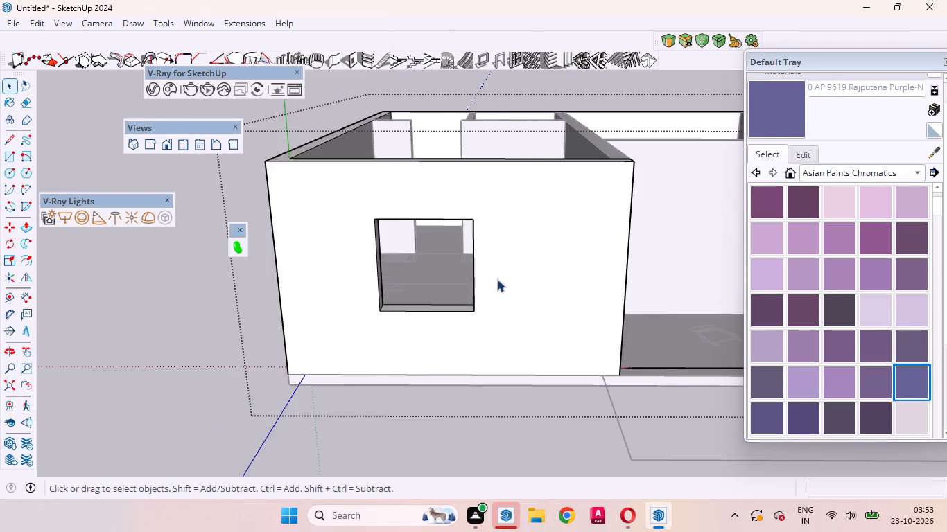
{"action": "scroll", "coordinate": [497, 279], "scroll_direction": "down", "scroll_amount": 4}
{"action": "left_click", "coordinate": [264, 333]}
Examine the whole house from above and from the front, checking the walls, front windows and porch area.
{"action": "middle_click_drag", "start_coordinate": [419, 232], "coordinate": [458, 392]}
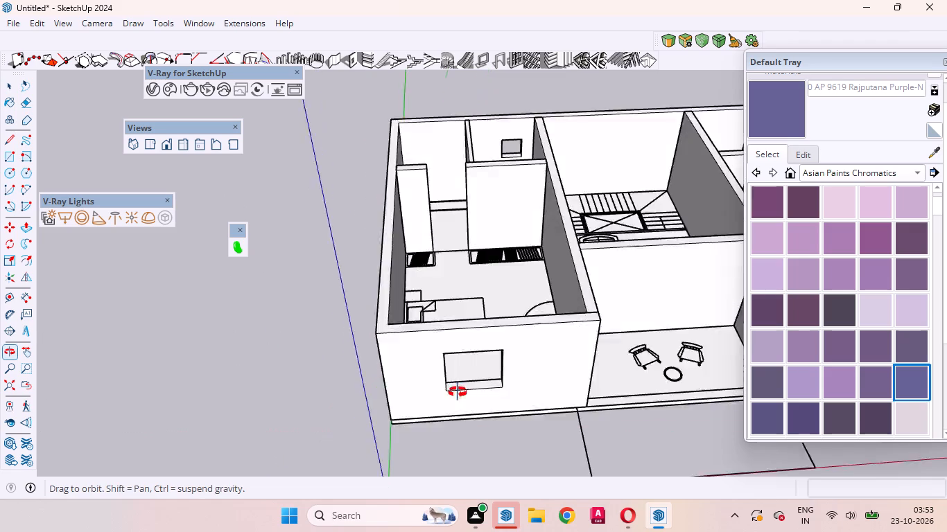
{"action": "middle_click_drag", "start_coordinate": [458, 392], "coordinate": [557, 504]}
{"action": "scroll", "coordinate": [459, 375], "scroll_direction": "down", "scroll_amount": 5}
{"action": "scroll", "coordinate": [461, 409], "scroll_direction": "up", "scroll_amount": 6}
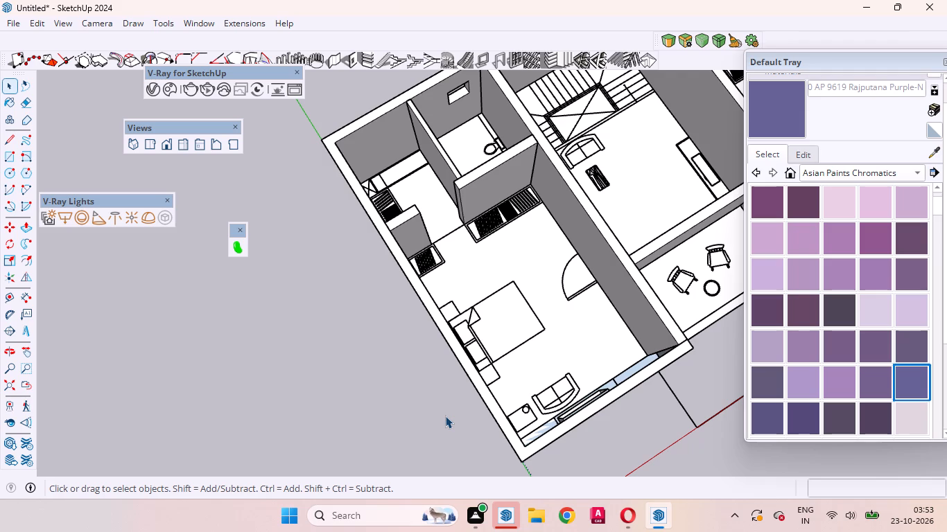
{"action": "scroll", "coordinate": [415, 371], "scroll_direction": "down", "scroll_amount": 5}
{"action": "middle_click_drag", "start_coordinate": [507, 454], "coordinate": [387, 367]}
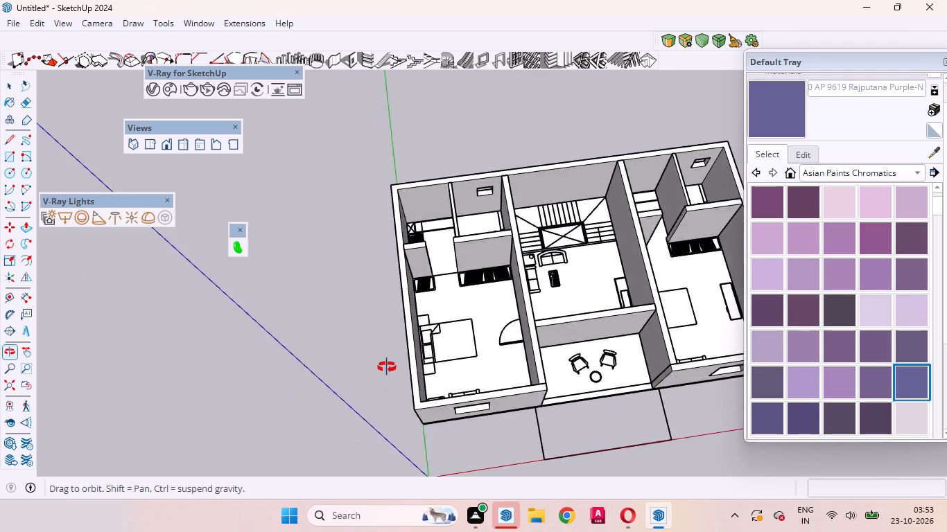
{"action": "middle_click_drag", "start_coordinate": [387, 367], "coordinate": [386, 341]}
{"action": "scroll", "coordinate": [523, 353], "scroll_direction": "down", "scroll_amount": 8}
{"action": "scroll", "coordinate": [596, 375], "scroll_direction": "up", "scroll_amount": 8}
{"action": "scroll", "coordinate": [582, 325], "scroll_direction": "down", "scroll_amount": 1}
{"action": "scroll", "coordinate": [582, 321], "scroll_direction": "up", "scroll_amount": 1}
{"action": "middle_click_drag", "start_coordinate": [555, 286], "coordinate": [614, 272]}
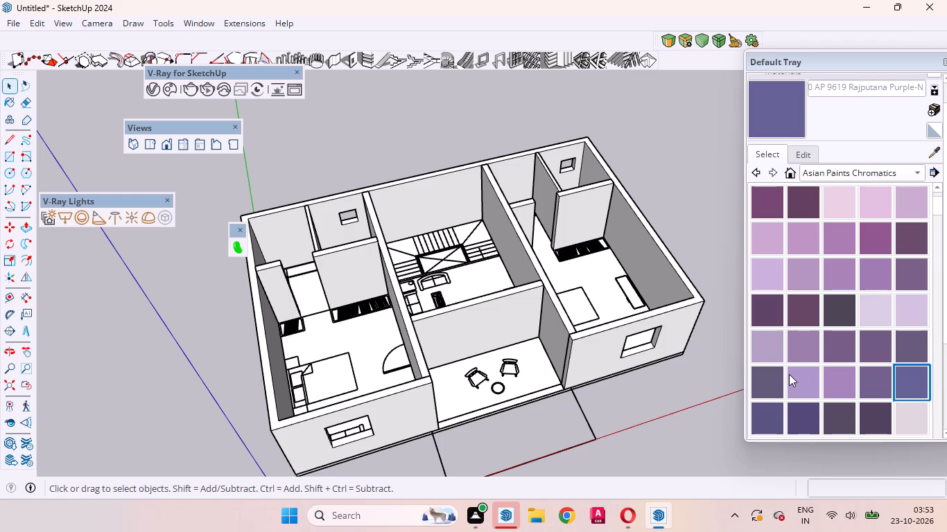
{"action": "scroll", "coordinate": [721, 369], "scroll_direction": "down", "scroll_amount": 4}
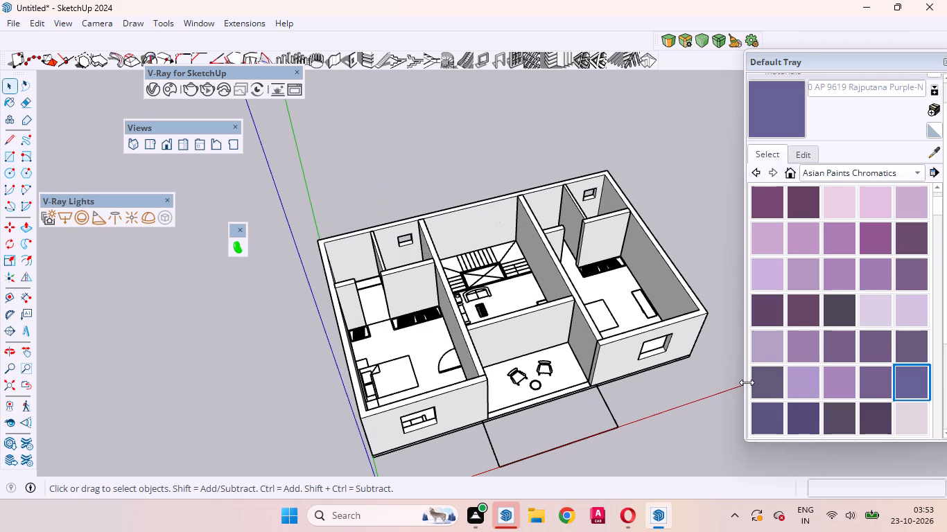
{"action": "scroll", "coordinate": [747, 382], "scroll_direction": "down", "scroll_amount": 6}
{"action": "scroll", "coordinate": [598, 358], "scroll_direction": "down", "scroll_amount": 6}
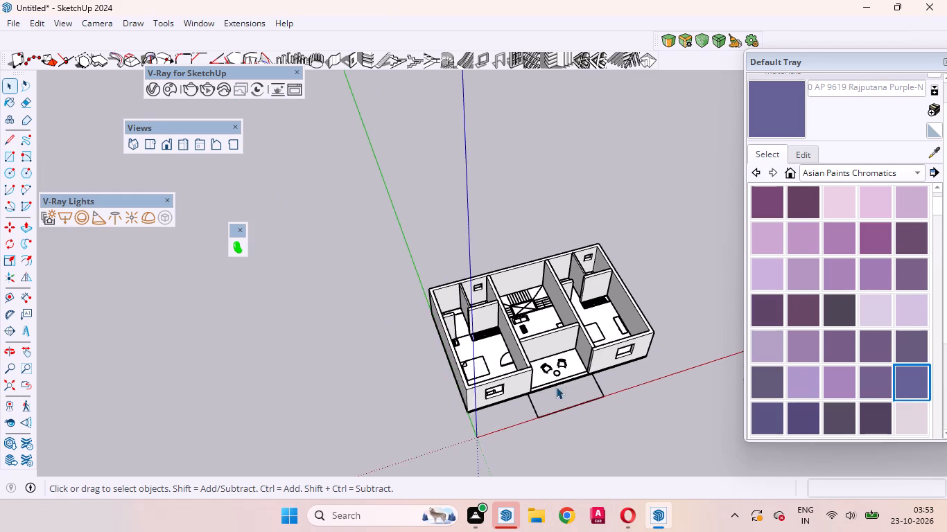
{"action": "middle_click_drag", "start_coordinate": [553, 387], "coordinate": [544, 296]}
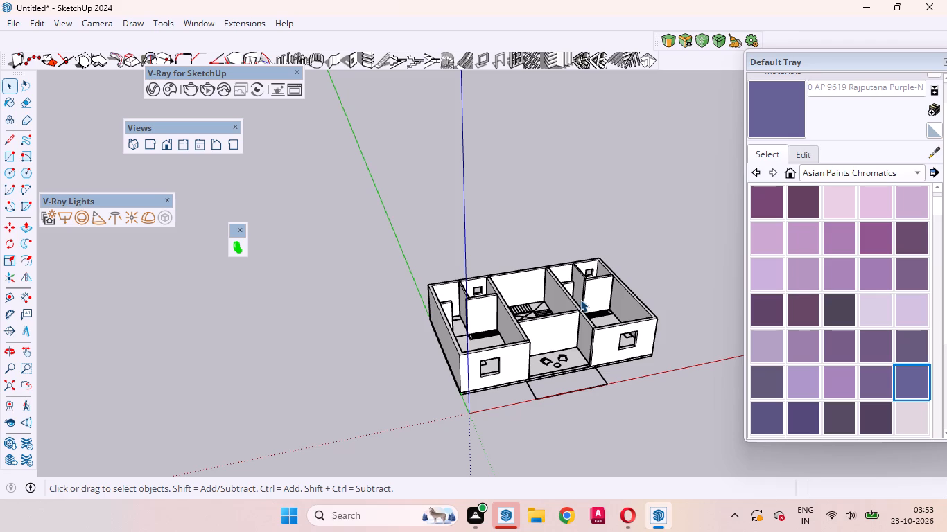
{"action": "scroll", "coordinate": [581, 302], "scroll_direction": "down", "scroll_amount": 5}
{"action": "middle_click_drag", "start_coordinate": [599, 333], "coordinate": [596, 320]}
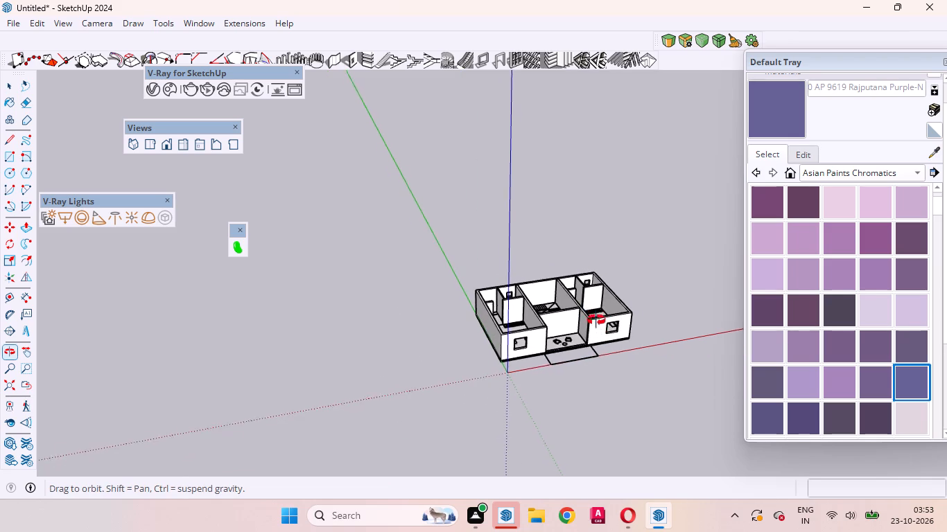
{"action": "middle_click_drag", "start_coordinate": [596, 320], "coordinate": [606, 272]}
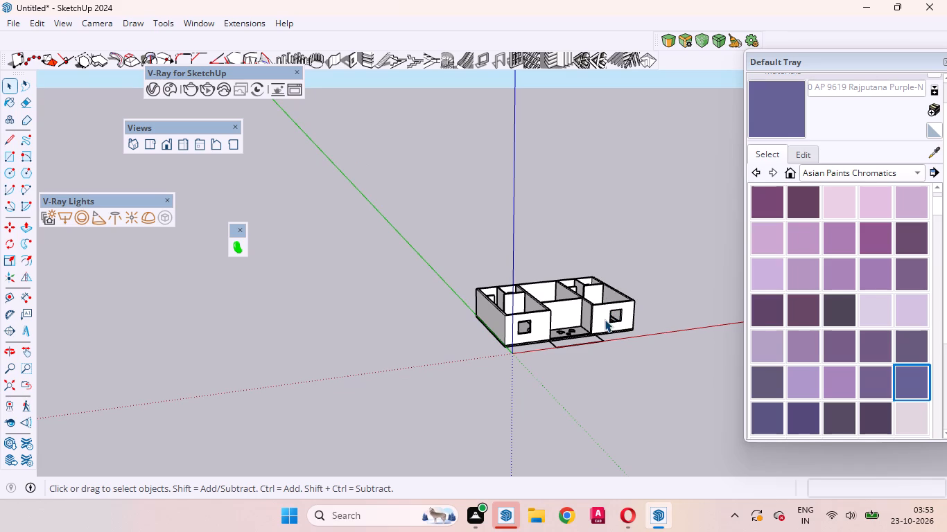
{"action": "scroll", "coordinate": [605, 319], "scroll_direction": "down", "scroll_amount": 2}
{"action": "scroll", "coordinate": [566, 353], "scroll_direction": "up", "scroll_amount": 5}
{"action": "scroll", "coordinate": [568, 330], "scroll_direction": "down", "scroll_amount": 2}
{"action": "scroll", "coordinate": [568, 330], "scroll_direction": "up", "scroll_amount": 8}
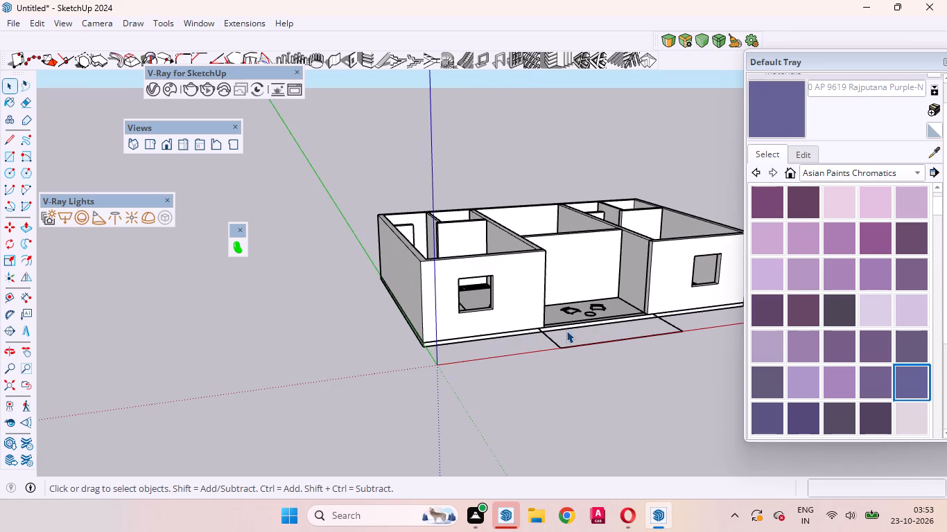
{"action": "middle_click_drag", "start_coordinate": [566, 339], "coordinate": [517, 382]}
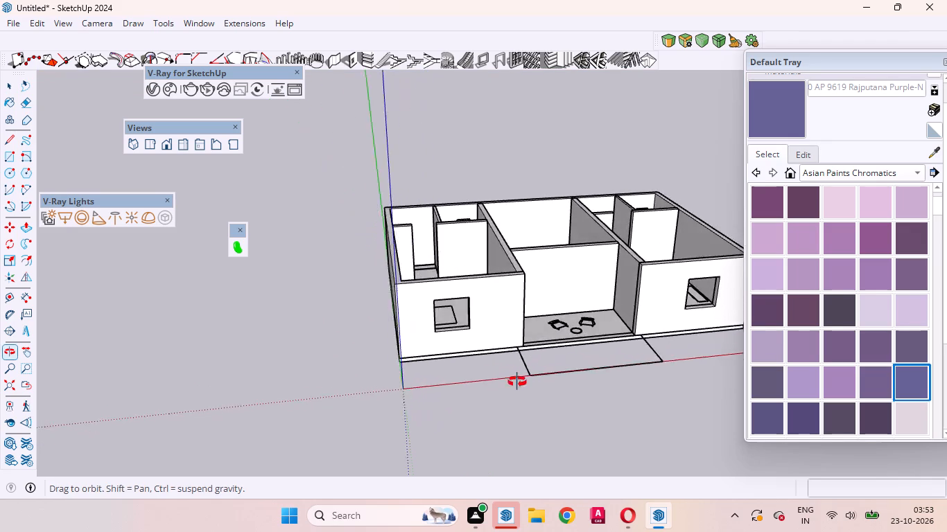
{"action": "middle_click_drag", "start_coordinate": [517, 382], "coordinate": [550, 378]}
{"action": "scroll", "coordinate": [550, 378], "scroll_direction": "up", "scroll_amount": 1}
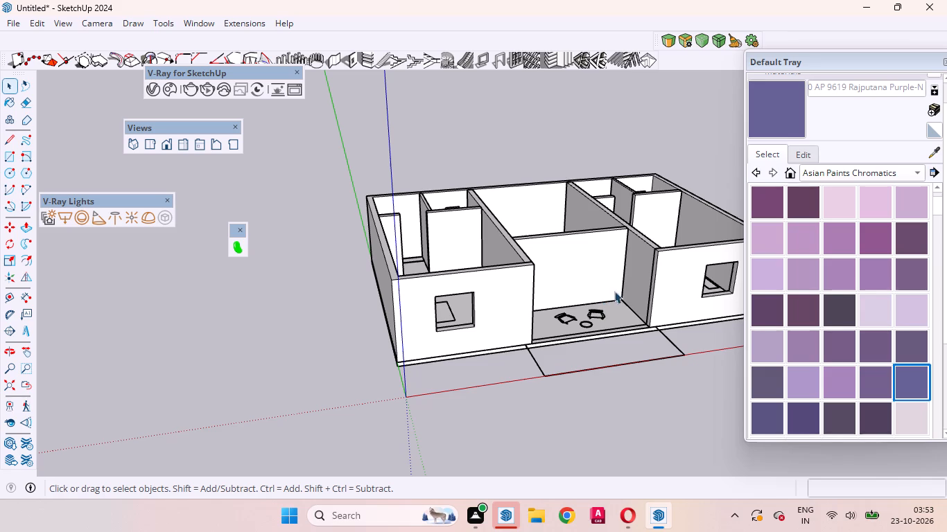
Examine the interior room layout, including the bedrooms, bathrooms, staircase and living area, from above.
{"action": "scroll", "coordinate": [570, 271], "scroll_direction": "down", "scroll_amount": 5}
{"action": "middle_click_drag", "start_coordinate": [587, 279], "coordinate": [783, 432]}
{"action": "scroll", "coordinate": [460, 301], "scroll_direction": "up", "scroll_amount": 4}
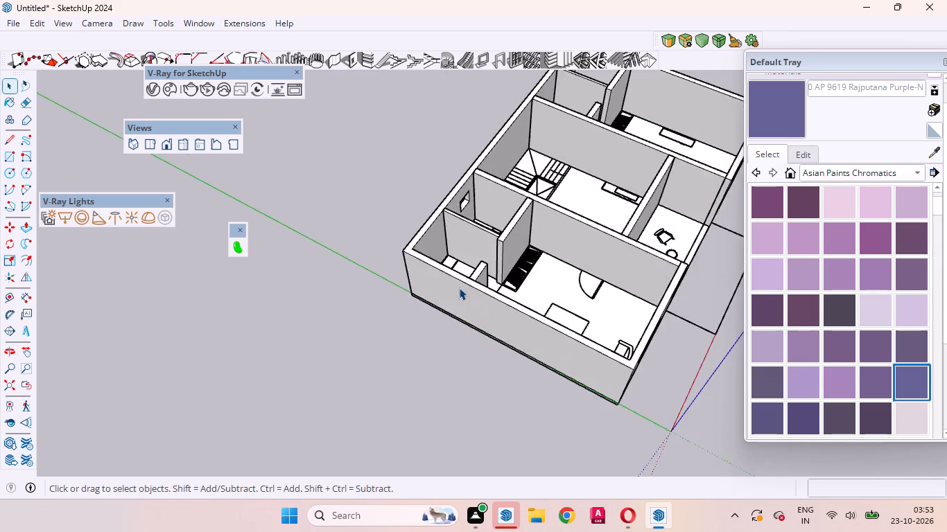
{"action": "scroll", "coordinate": [459, 287], "scroll_direction": "up", "scroll_amount": 12}
{"action": "middle_click_drag", "start_coordinate": [564, 332], "coordinate": [406, 358]}
{"action": "scroll", "coordinate": [445, 336], "scroll_direction": "down", "scroll_amount": 11}
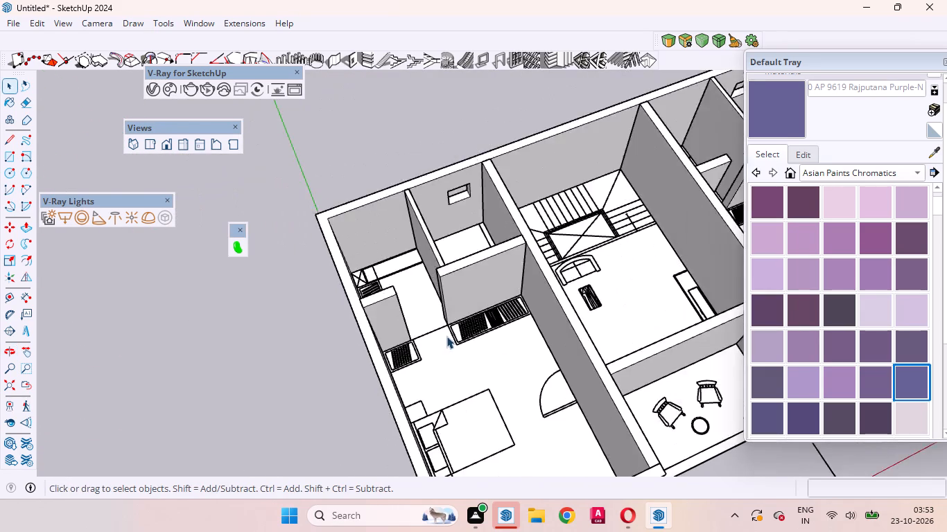
{"action": "scroll", "coordinate": [446, 336], "scroll_direction": "down", "scroll_amount": 3}
{"action": "middle_click_drag", "start_coordinate": [532, 335], "coordinate": [432, 369]}
{"action": "scroll", "coordinate": [469, 365], "scroll_direction": "up", "scroll_amount": 1}
{"action": "scroll", "coordinate": [503, 330], "scroll_direction": "down", "scroll_amount": 5}
{"action": "scroll", "coordinate": [572, 343], "scroll_direction": "up", "scroll_amount": 9}
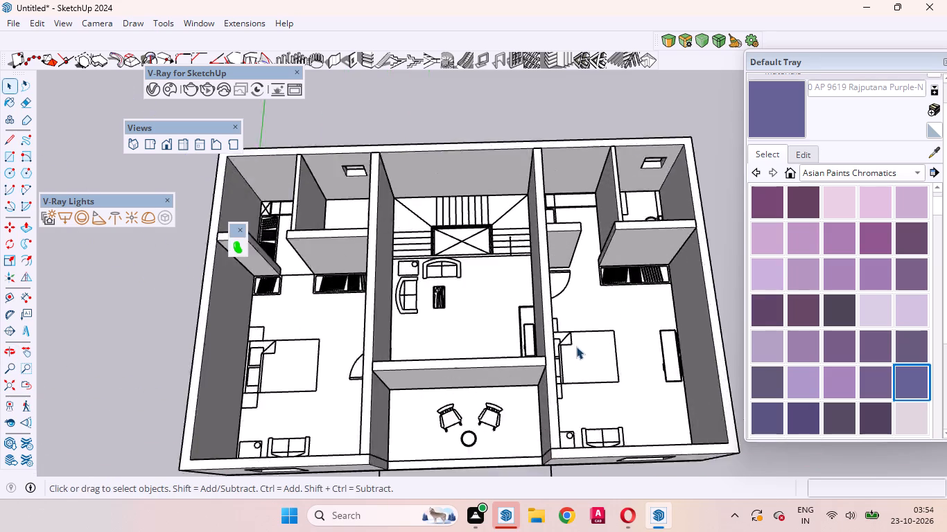
{"action": "scroll", "coordinate": [576, 346], "scroll_direction": "up", "scroll_amount": 2}
{"action": "middle_click_drag", "start_coordinate": [574, 353], "coordinate": [566, 278]}
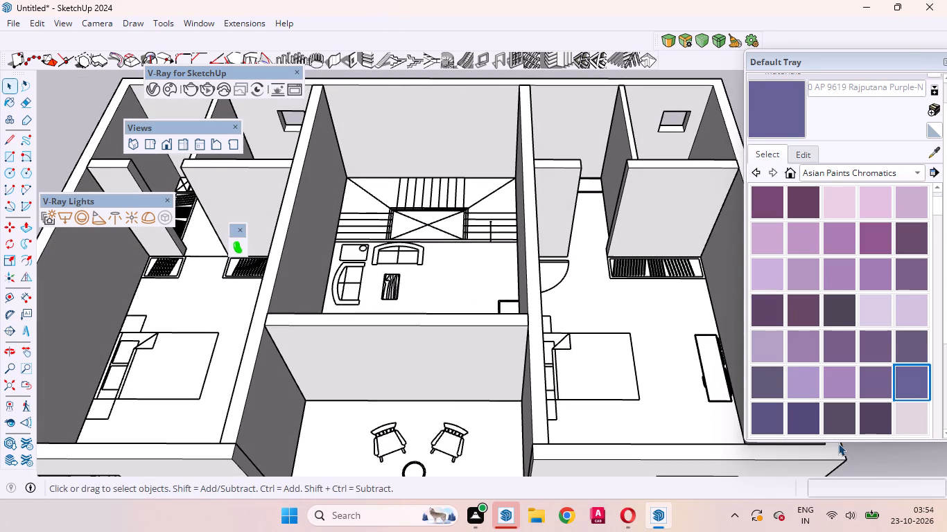
Turn the X-ray face style back on so the plan linework shows through the walls.
{"action": "left_click", "coordinate": [61, 26]}
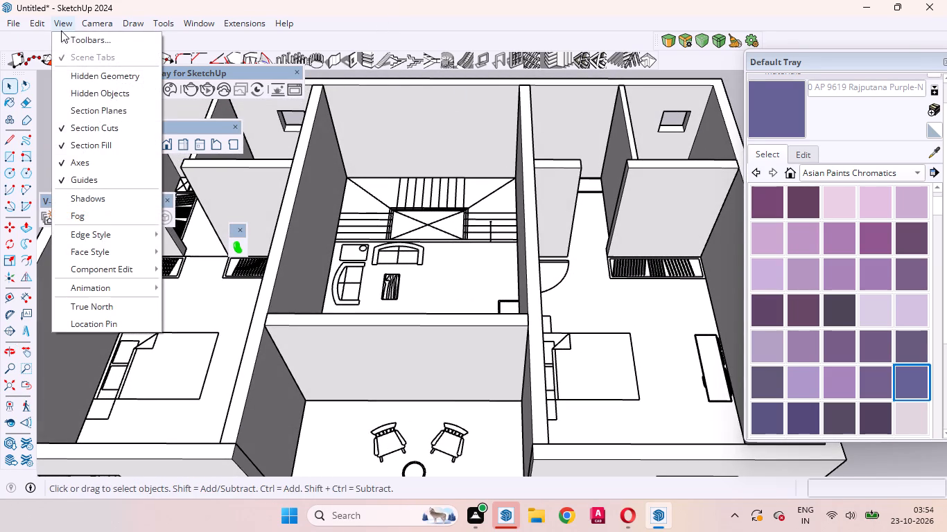
{"action": "left_click", "coordinate": [182, 258]}
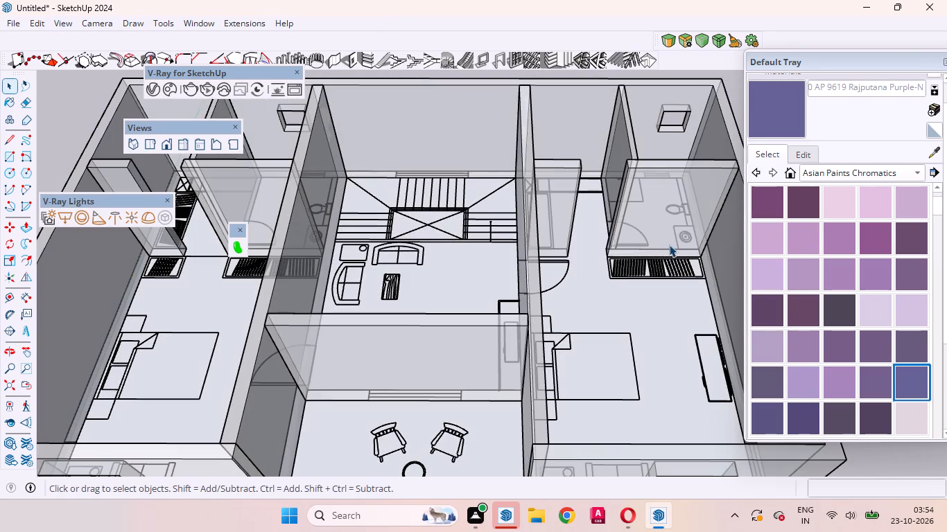
{"action": "scroll", "coordinate": [319, 378], "scroll_direction": "down", "scroll_amount": 5}
{"action": "scroll", "coordinate": [544, 240], "scroll_direction": "up", "scroll_amount": 5}
{"action": "middle_click_drag", "start_coordinate": [489, 290], "coordinate": [729, 375]}
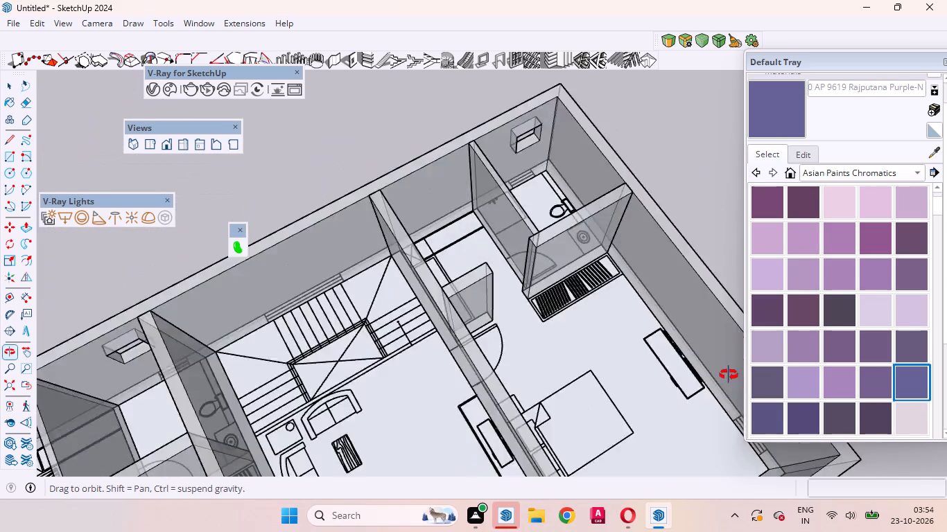
Measure the width of the door drawn in the plan for the bathroom farther from the origin.
{"action": "middle_click_drag", "start_coordinate": [729, 375], "coordinate": [879, 388]}
{"action": "scroll", "coordinate": [879, 370], "scroll_direction": "up", "scroll_amount": 1}
{"action": "scroll", "coordinate": [580, 267], "scroll_direction": "up", "scroll_amount": 5}
{"action": "scroll", "coordinate": [405, 240], "scroll_direction": "down", "scroll_amount": 1}
{"action": "scroll", "coordinate": [405, 240], "scroll_direction": "up", "scroll_amount": 15}
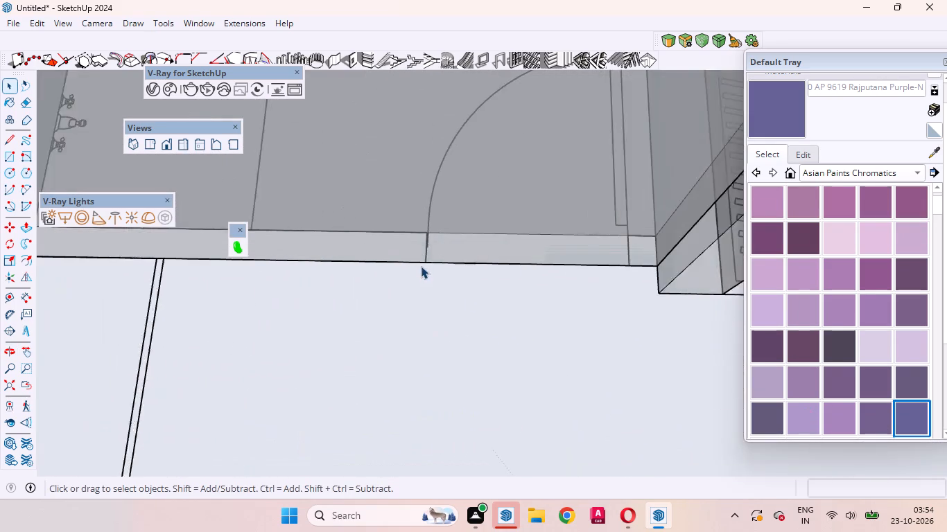
{"action": "key", "text": "d"}
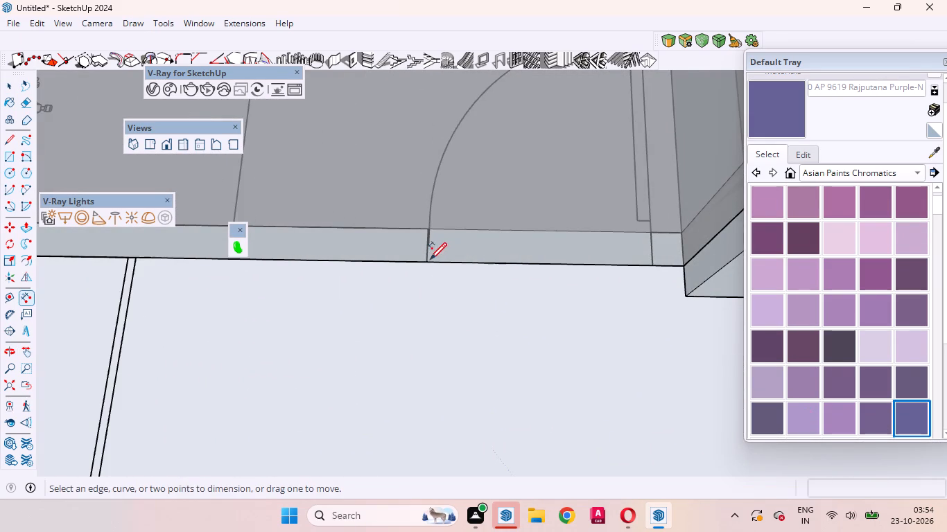
{"action": "left_click", "coordinate": [428, 261]}
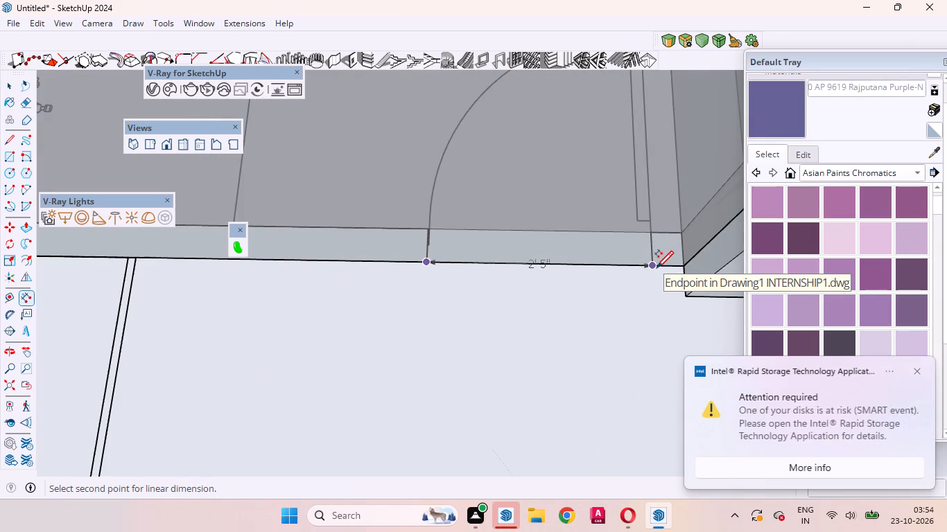
{"action": "key", "text": "space"}
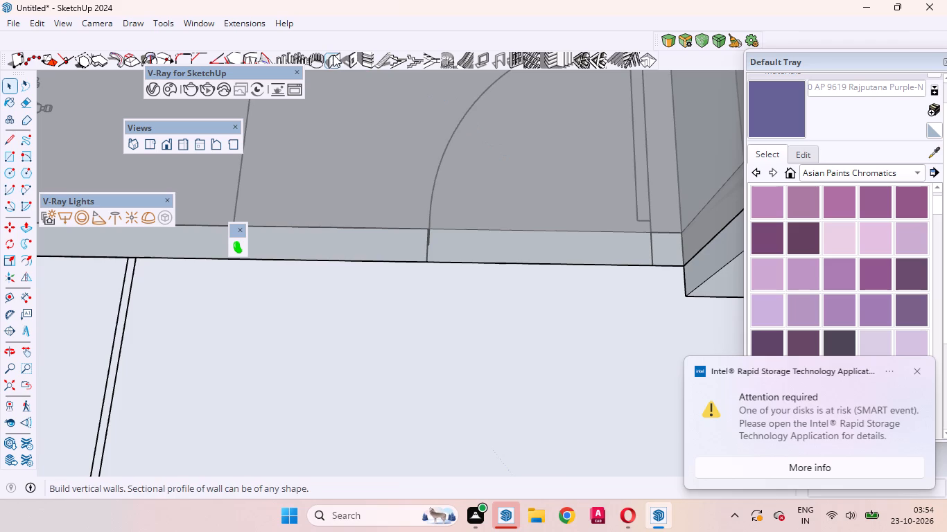
Create a 2'5" wide by 7' high wall opening at the door position of the bathroom farther from the origin.
{"action": "left_click", "coordinate": [354, 54]}
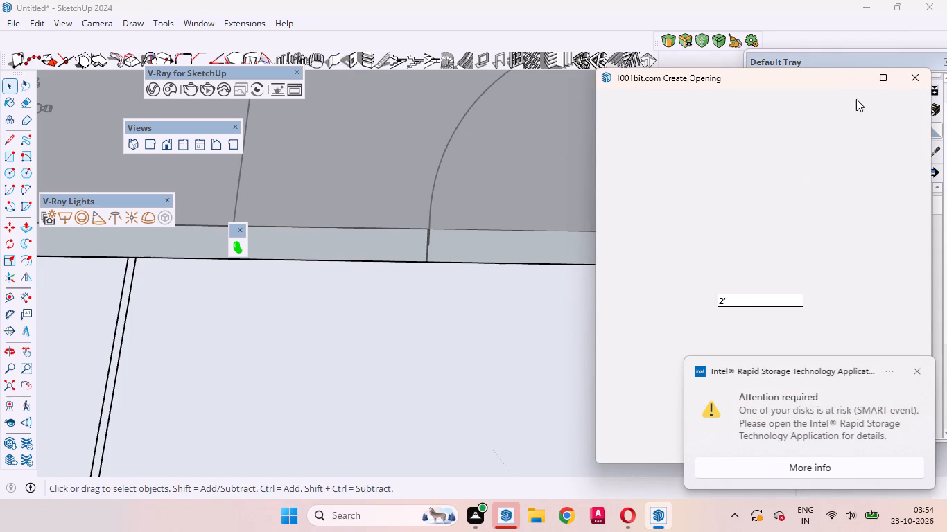
{"action": "left_click", "coordinate": [910, 73]}
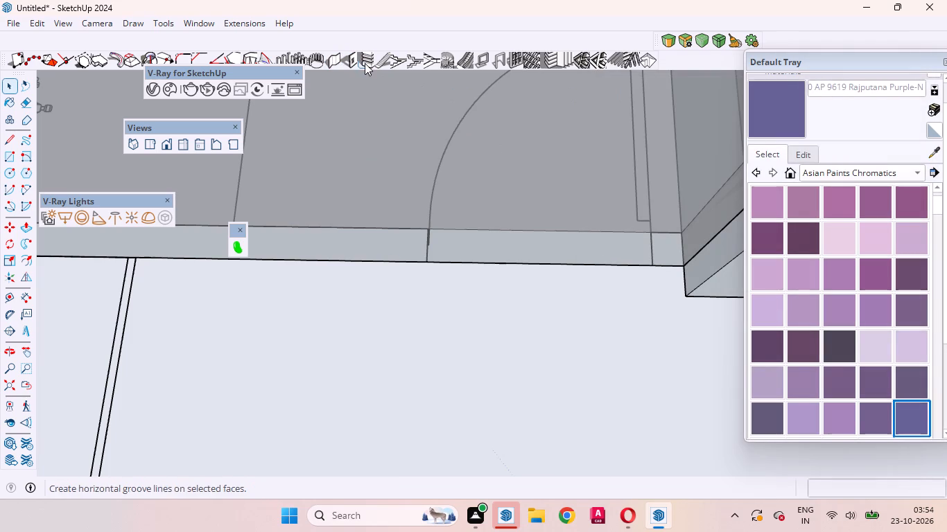
{"action": "left_click", "coordinate": [351, 56]}
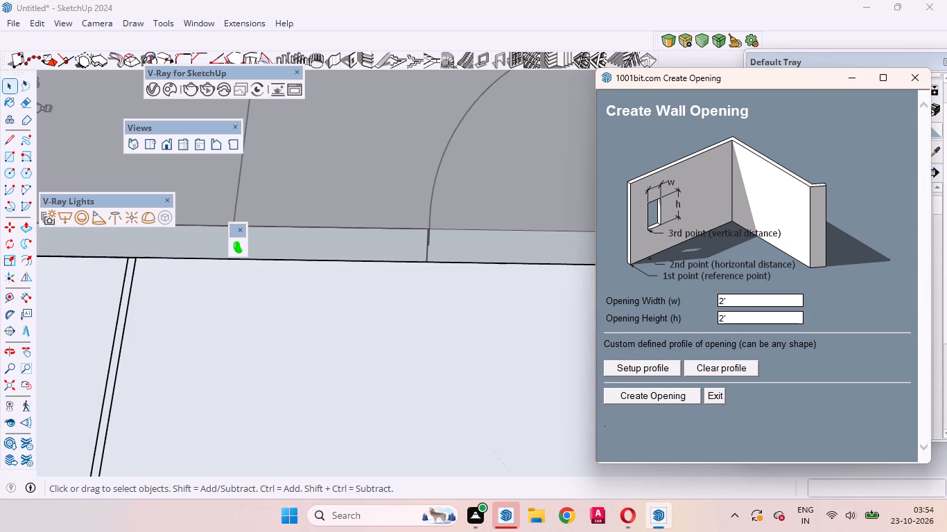
{"action": "left_click", "coordinate": [745, 305]}
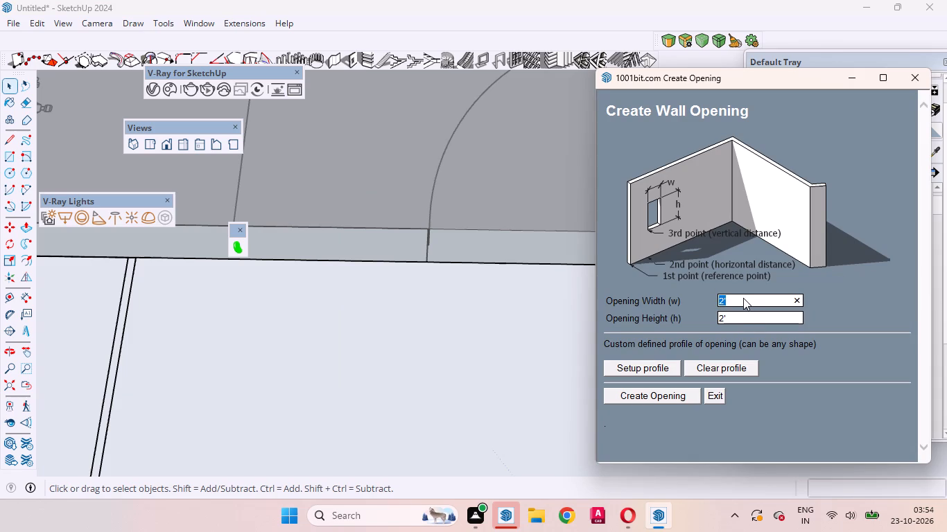
{"action": "left_click", "coordinate": [743, 298]}
{"action": "key", "text": "5"}
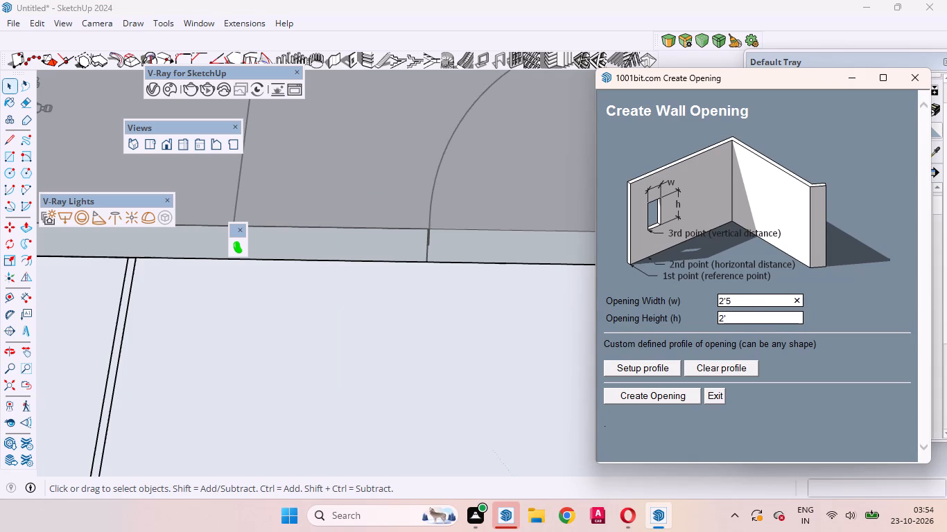
{"action": "left_click", "coordinate": [749, 323]}
{"action": "type", "text": "7'"}
{"action": "left_click", "coordinate": [669, 399]}
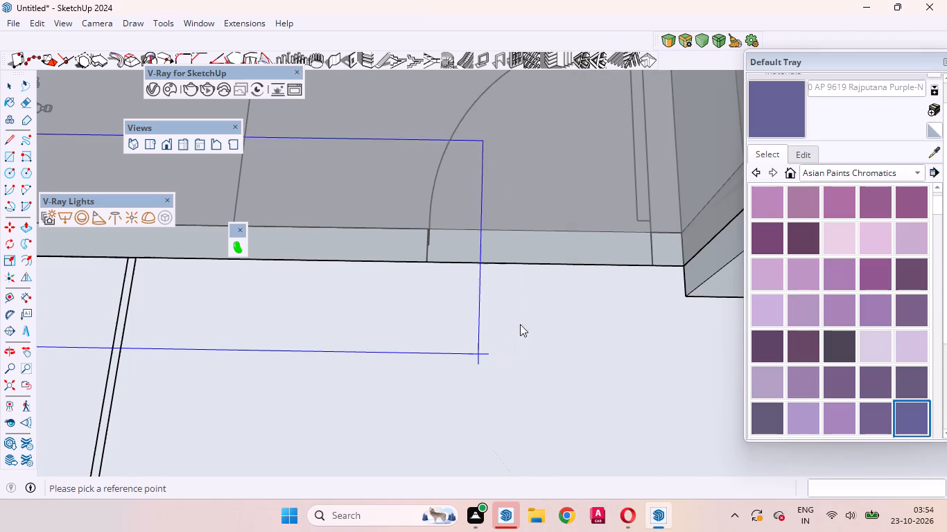
{"action": "double_click", "coordinate": [424, 260]}
Create another 2'5" by 7' wall opening at the door position of the bathroom nearer the origin.
{"action": "scroll", "coordinate": [557, 292], "scroll_direction": "down", "scroll_amount": 10}
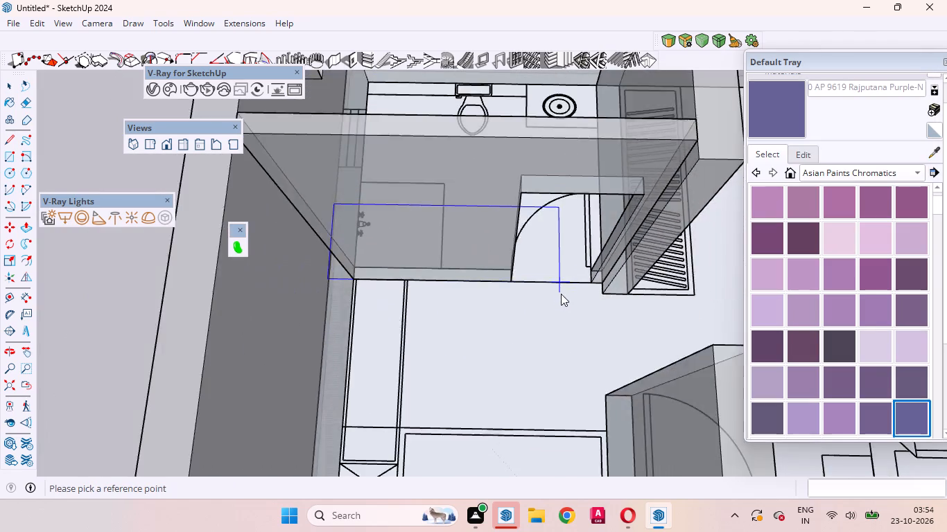
{"action": "scroll", "coordinate": [561, 294], "scroll_direction": "down", "scroll_amount": 3}
{"action": "scroll", "coordinate": [562, 287], "scroll_direction": "up", "scroll_amount": 1}
{"action": "scroll", "coordinate": [562, 287], "scroll_direction": "down", "scroll_amount": 1}
{"action": "scroll", "coordinate": [562, 287], "scroll_direction": "up", "scroll_amount": 1}
{"action": "scroll", "coordinate": [562, 287], "scroll_direction": "down", "scroll_amount": 9}
{"action": "scroll", "coordinate": [539, 265], "scroll_direction": "up", "scroll_amount": 1}
{"action": "scroll", "coordinate": [539, 263], "scroll_direction": "down", "scroll_amount": 6}
{"action": "scroll", "coordinate": [550, 462], "scroll_direction": "up", "scroll_amount": 3}
{"action": "scroll", "coordinate": [550, 353], "scroll_direction": "down", "scroll_amount": 6}
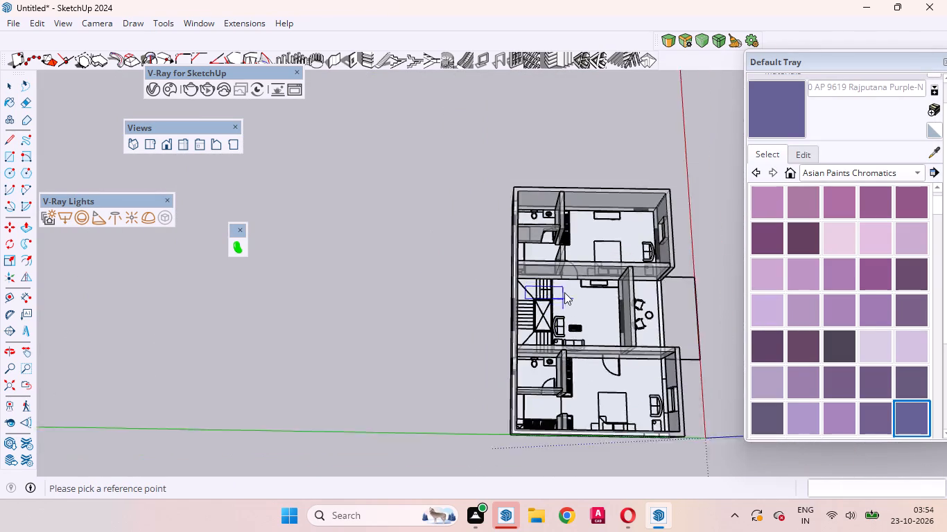
{"action": "scroll", "coordinate": [566, 375], "scroll_direction": "up", "scroll_amount": 16}
{"action": "scroll", "coordinate": [531, 411], "scroll_direction": "down", "scroll_amount": 3}
{"action": "scroll", "coordinate": [527, 409], "scroll_direction": "up", "scroll_amount": 6}
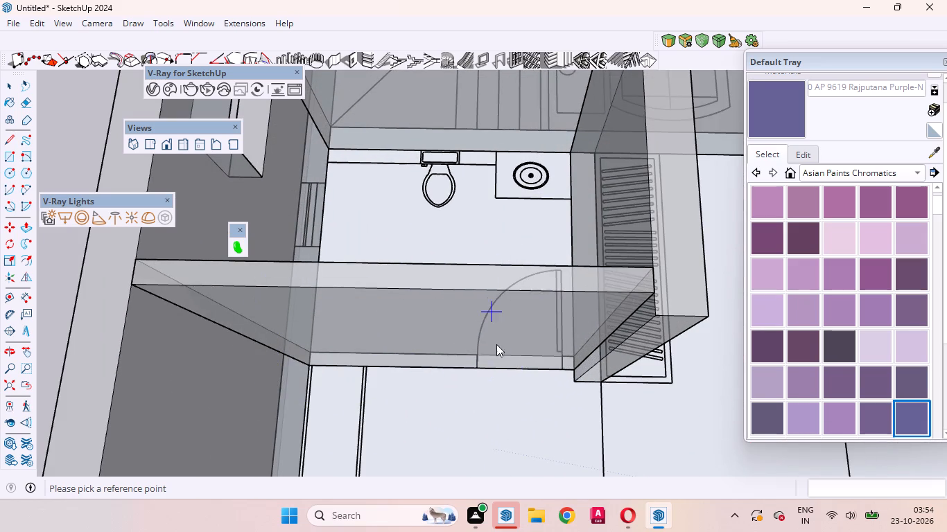
{"action": "double_click", "coordinate": [480, 368]}
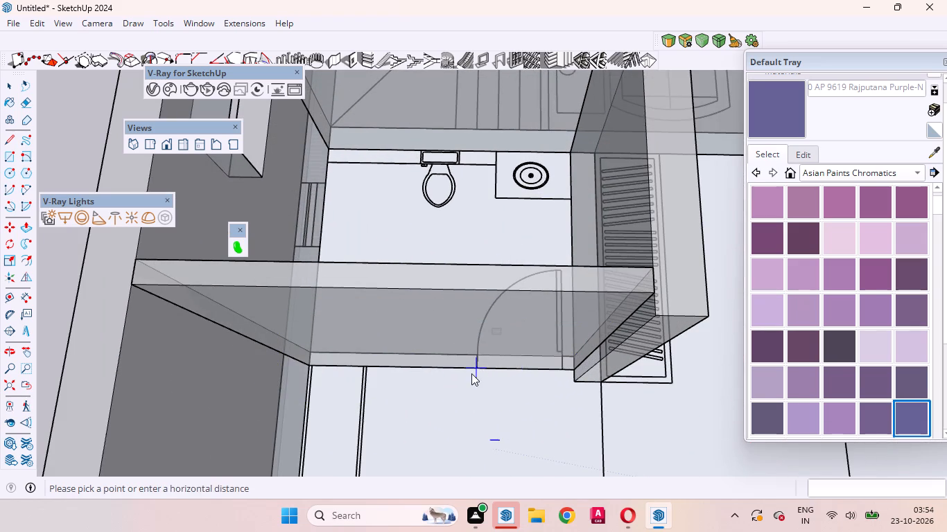
{"action": "key", "text": "space"}
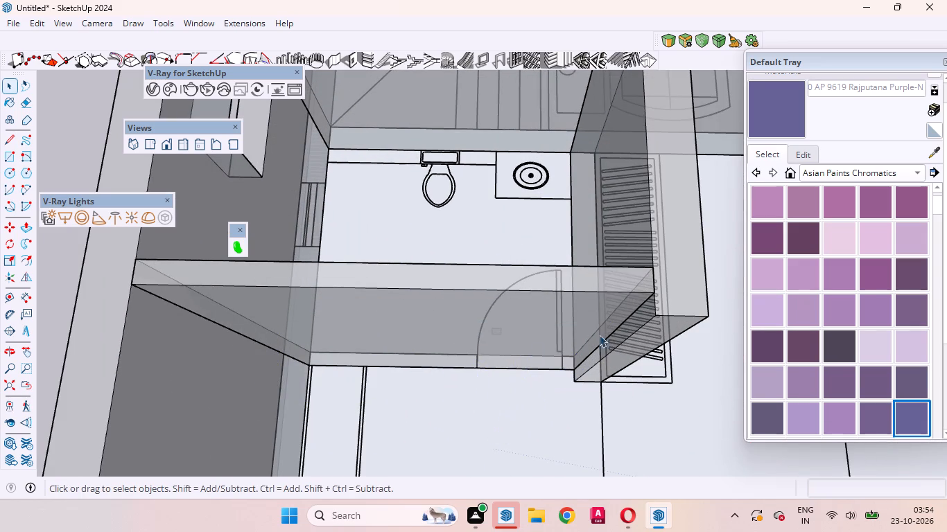
{"action": "middle_click_drag", "start_coordinate": [516, 354], "coordinate": [511, 251]}
{"action": "scroll", "coordinate": [500, 229], "scroll_direction": "up", "scroll_amount": 1}
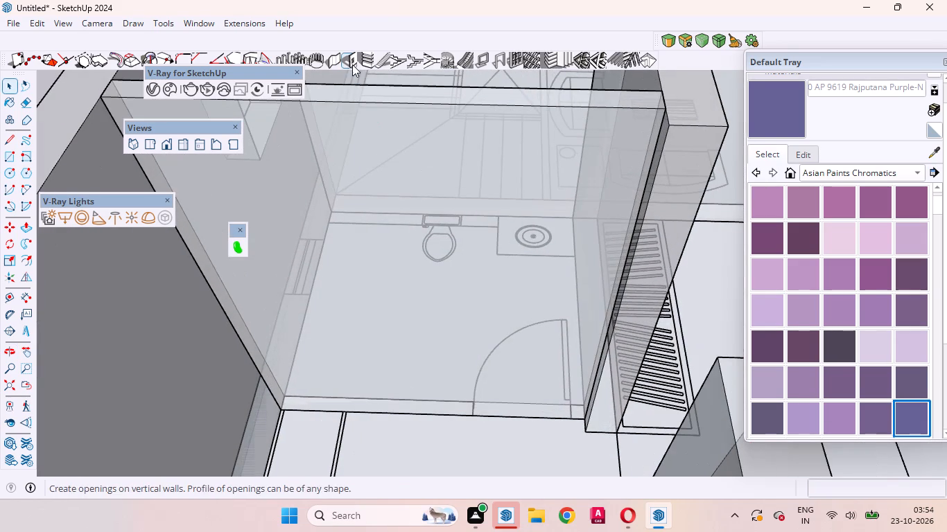
{"action": "left_click", "coordinate": [352, 60]}
{"action": "left_click", "coordinate": [652, 389]}
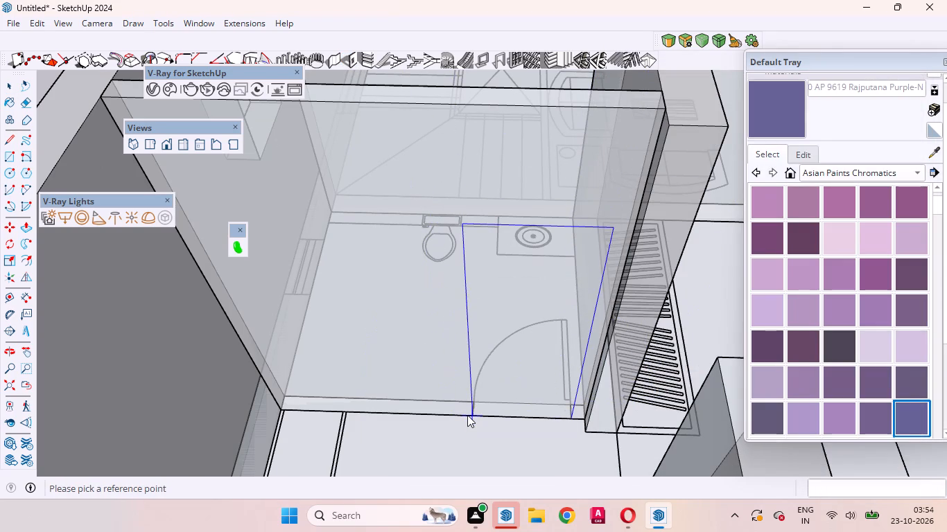
{"action": "double_click", "coordinate": [468, 415]}
Measure the width of the door drawn between the living area and the bedroom nearer the origin.
{"action": "scroll", "coordinate": [410, 397], "scroll_direction": "down", "scroll_amount": 11}
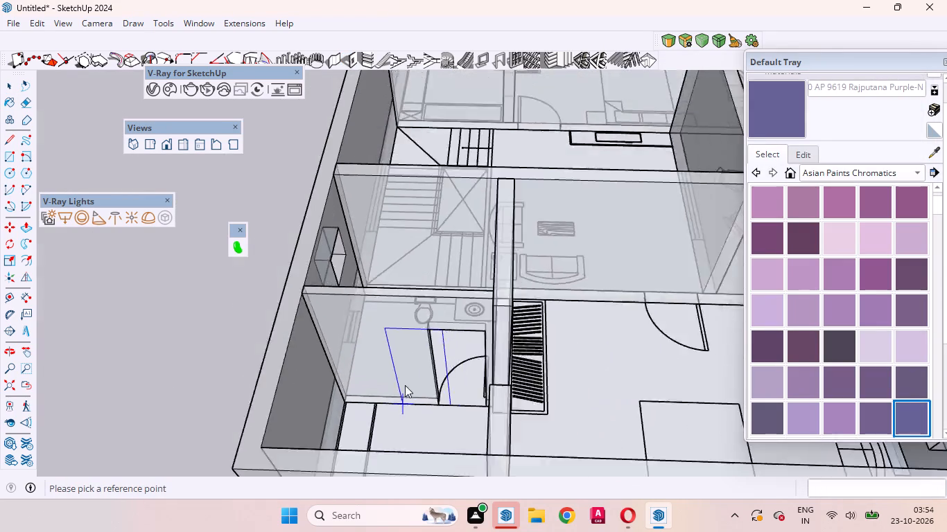
{"action": "scroll", "coordinate": [405, 385], "scroll_direction": "down", "scroll_amount": 6}
{"action": "middle_click_drag", "start_coordinate": [501, 362], "coordinate": [0, 384]}
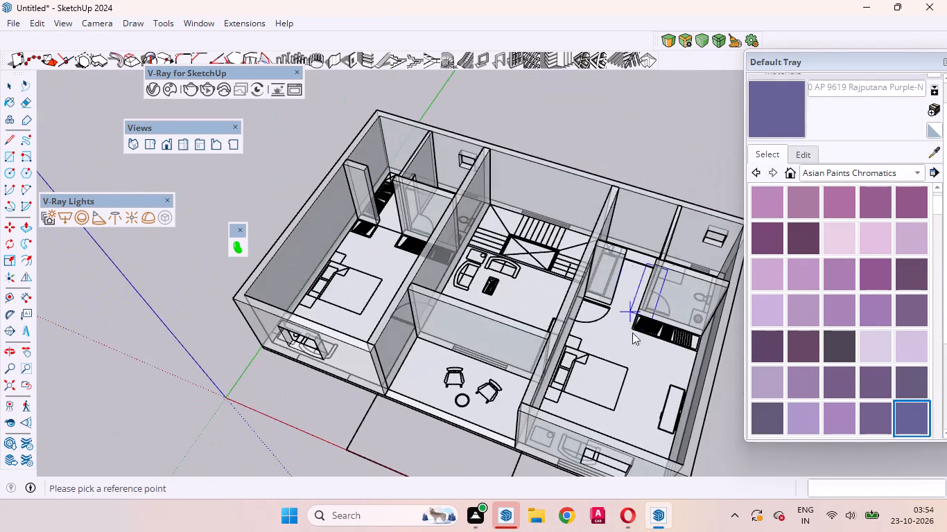
{"action": "scroll", "coordinate": [627, 340], "scroll_direction": "up", "scroll_amount": 8}
{"action": "scroll", "coordinate": [413, 293], "scroll_direction": "down", "scroll_amount": 1}
{"action": "scroll", "coordinate": [388, 284], "scroll_direction": "up", "scroll_amount": 1}
{"action": "middle_click_drag", "start_coordinate": [333, 290], "coordinate": [791, 304]}
{"action": "scroll", "coordinate": [533, 240], "scroll_direction": "down", "scroll_amount": 5}
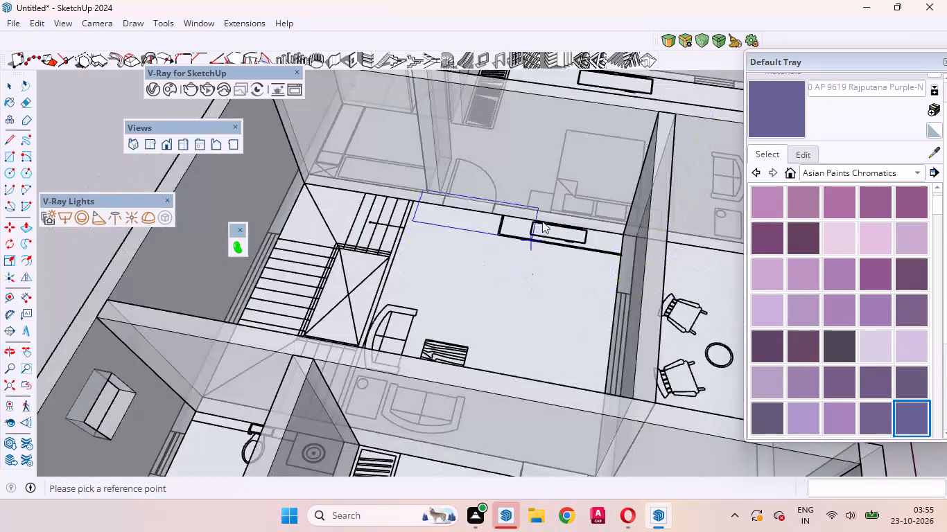
{"action": "scroll", "coordinate": [546, 220], "scroll_direction": "down", "scroll_amount": 4}
{"action": "scroll", "coordinate": [549, 340], "scroll_direction": "up", "scroll_amount": 13}
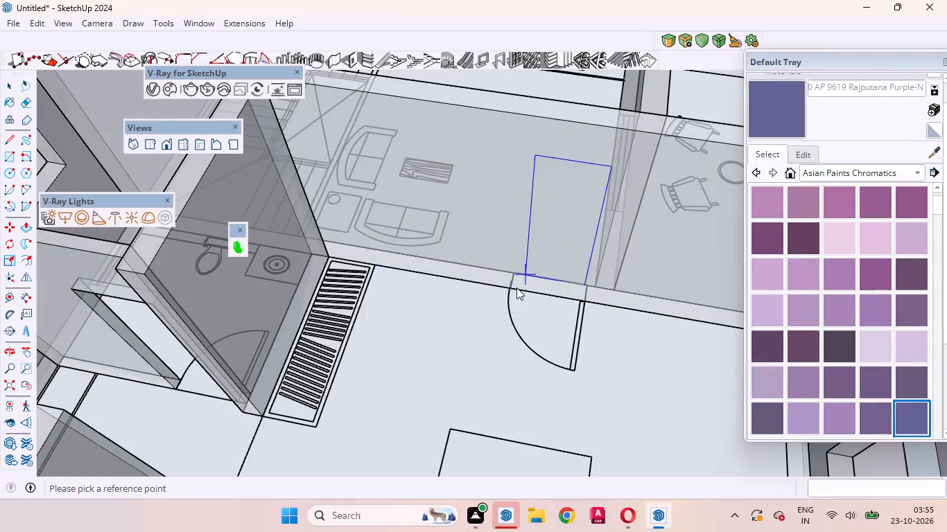
{"action": "key", "text": "space"}
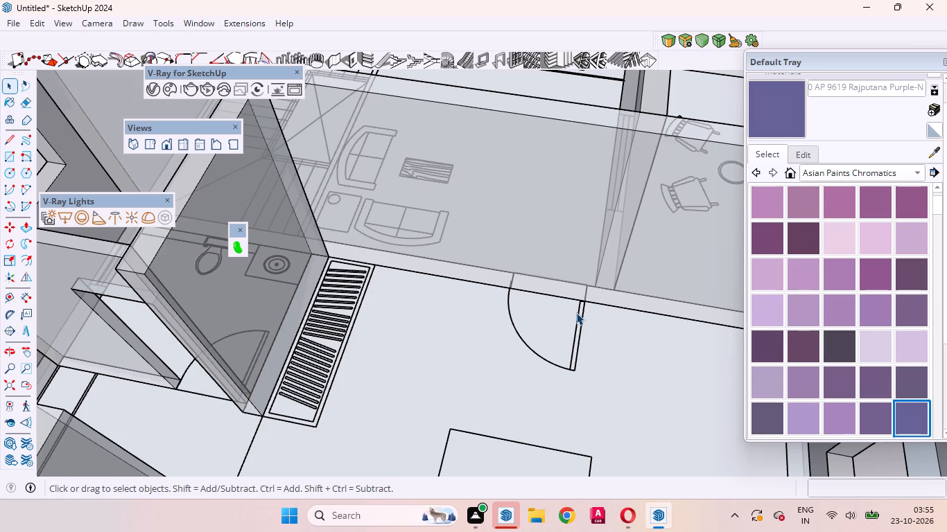
{"action": "key", "text": "d"}
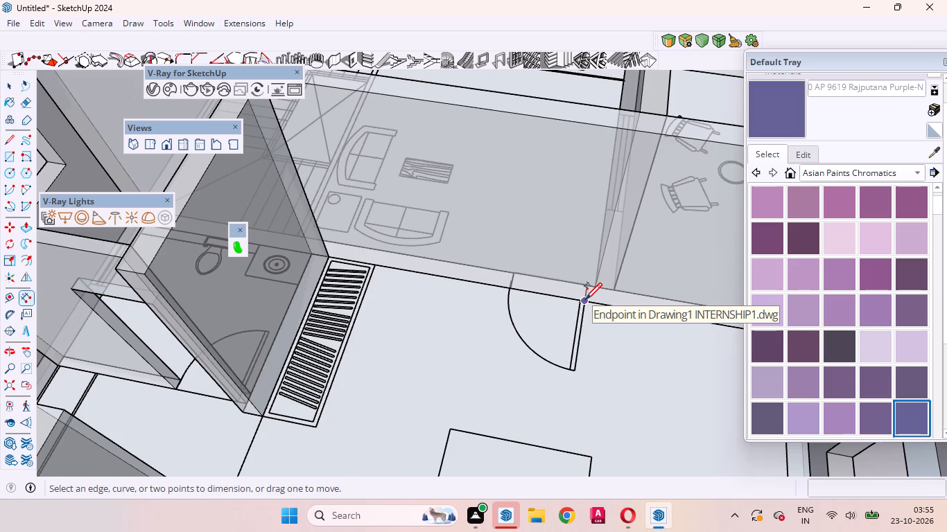
{"action": "left_click", "coordinate": [585, 299]}
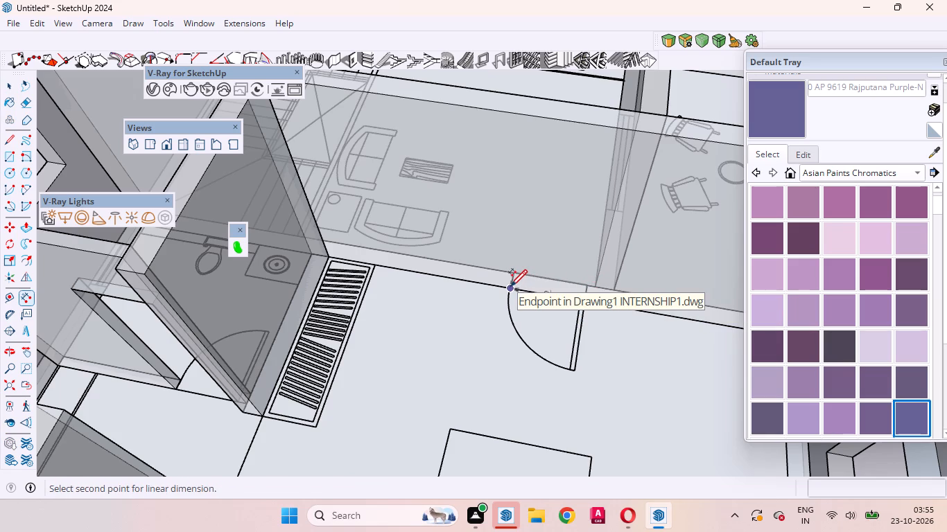
{"action": "key", "text": "space"}
Create a 3' wide by 7' high door opening in the wall between the living area and the bedroom nearer the origin.
{"action": "left_click", "coordinate": [354, 53]}
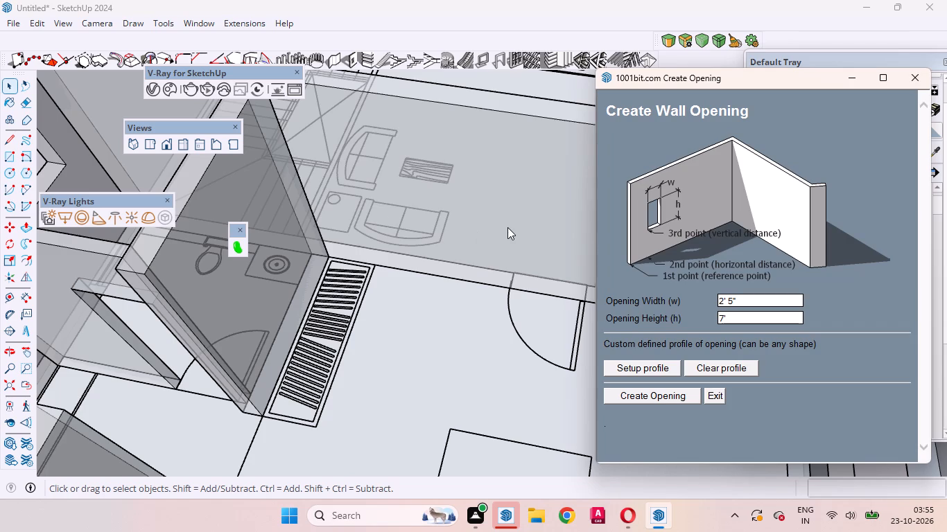
{"action": "left_click", "coordinate": [742, 299]}
{"action": "type", "text": "3'"}
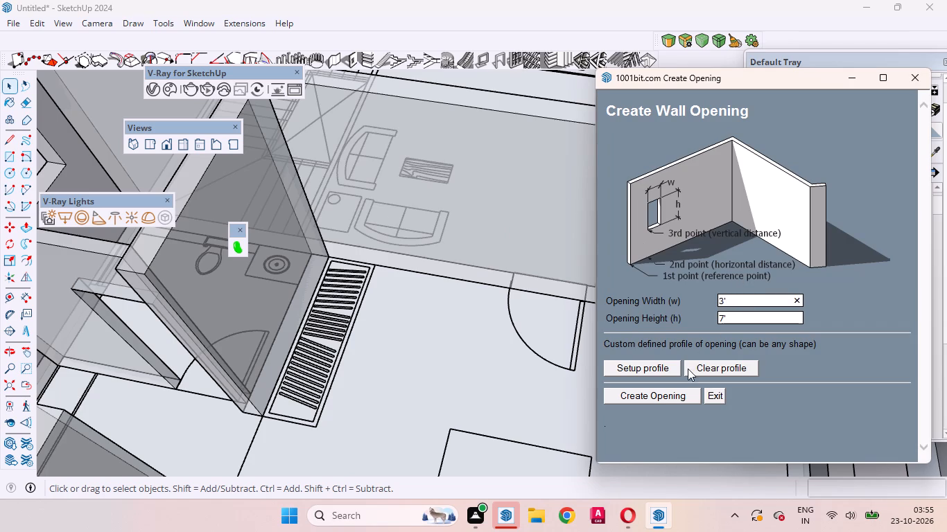
{"action": "left_click", "coordinate": [671, 398]}
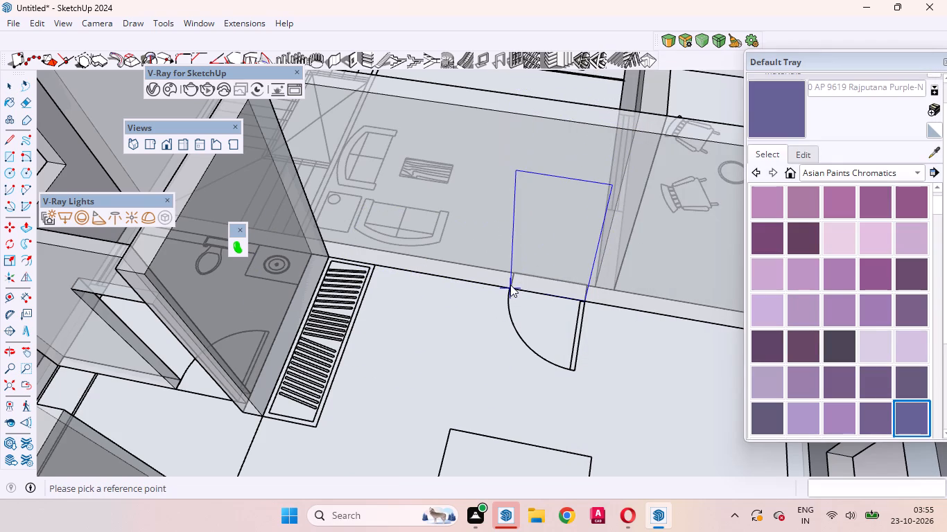
{"action": "left_click", "coordinate": [512, 286]}
{"action": "left_click", "coordinate": [512, 286]}
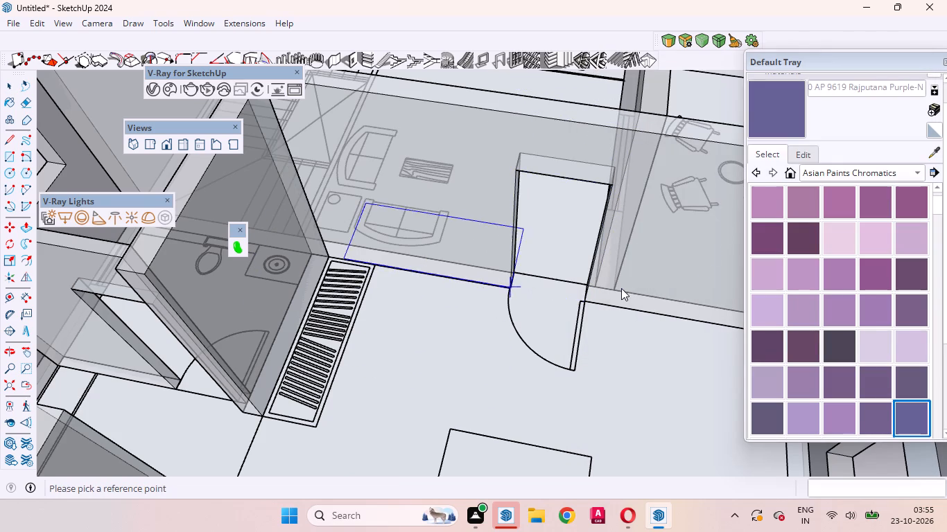
Create another 3' by 7' door opening in the opposite living area wall, at the door of the bedroom farther from the origin.
{"action": "scroll", "coordinate": [559, 342], "scroll_direction": "down", "scroll_amount": 17}
{"action": "scroll", "coordinate": [548, 297], "scroll_direction": "up", "scroll_amount": 2}
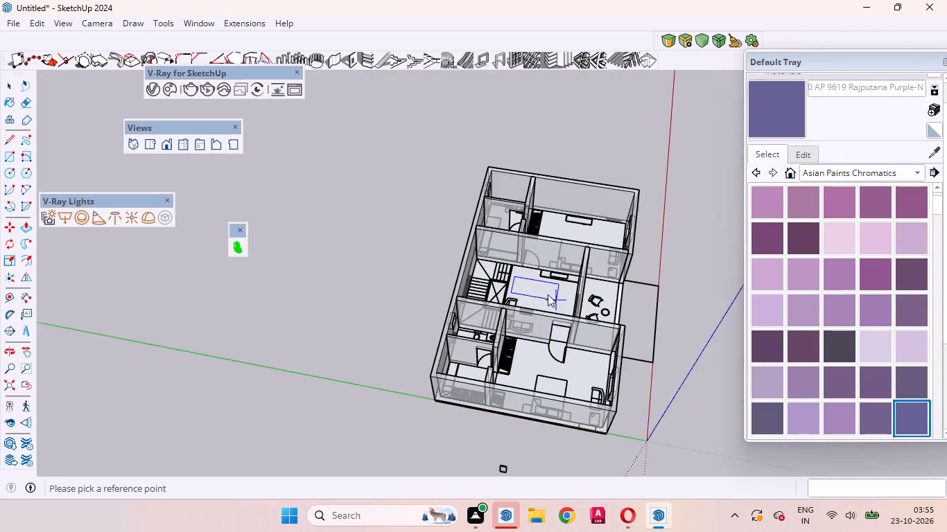
{"action": "scroll", "coordinate": [548, 294], "scroll_direction": "up", "scroll_amount": 12}
{"action": "scroll", "coordinate": [525, 227], "scroll_direction": "down", "scroll_amount": 3}
{"action": "scroll", "coordinate": [525, 226], "scroll_direction": "up", "scroll_amount": 3}
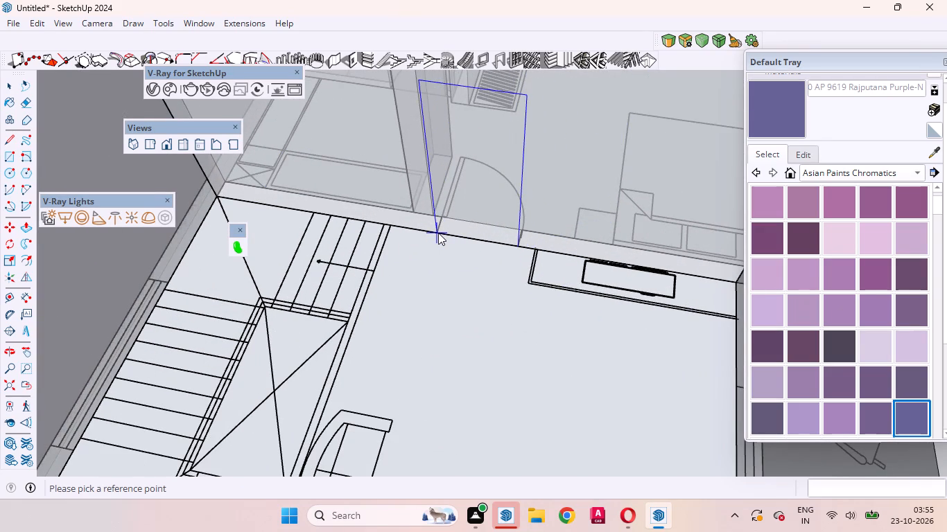
{"action": "double_click", "coordinate": [438, 233]}
Examine the whole house model from several sides to review the door and window openings made so far.
{"action": "scroll", "coordinate": [577, 245], "scroll_direction": "down", "scroll_amount": 13}
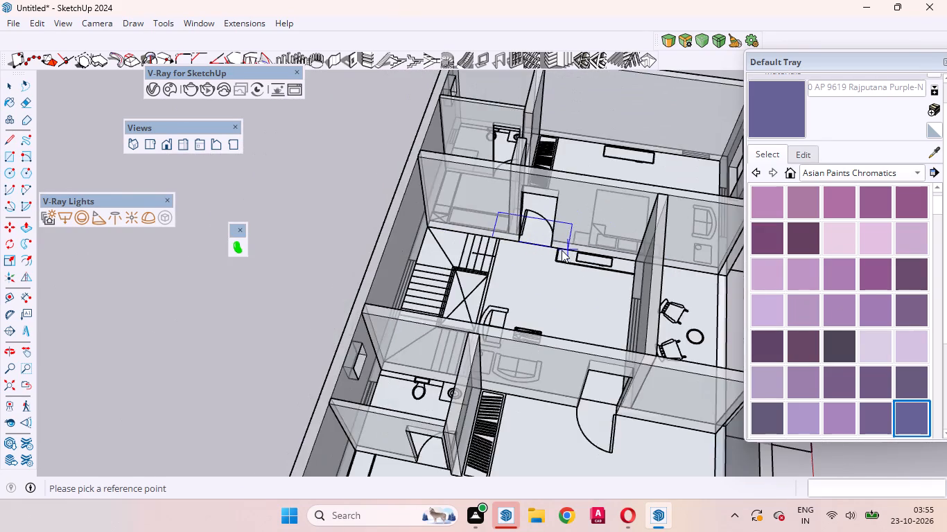
{"action": "scroll", "coordinate": [562, 251], "scroll_direction": "down", "scroll_amount": 5}
{"action": "middle_click_drag", "start_coordinate": [576, 290], "coordinate": [345, 221]}
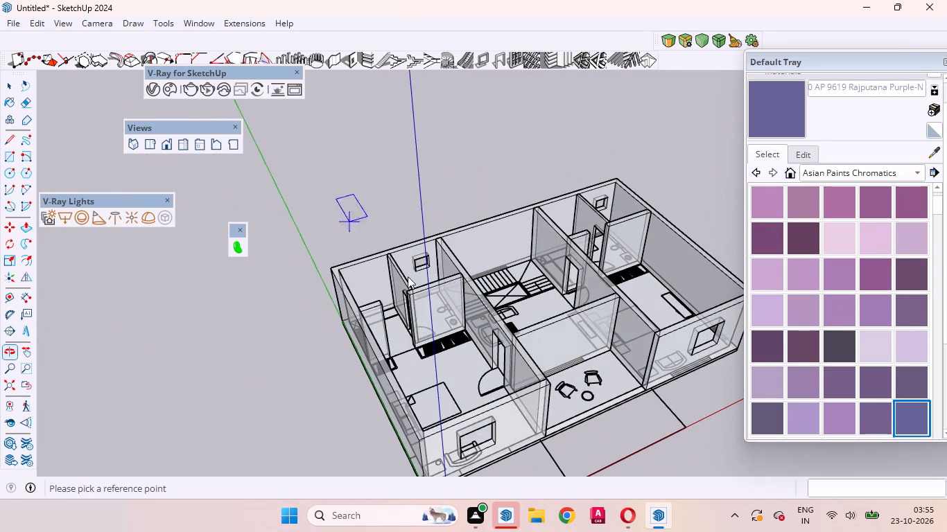
{"action": "scroll", "coordinate": [510, 326], "scroll_direction": "down", "scroll_amount": 4}
{"action": "middle_click_drag", "start_coordinate": [554, 337], "coordinate": [396, 207]}
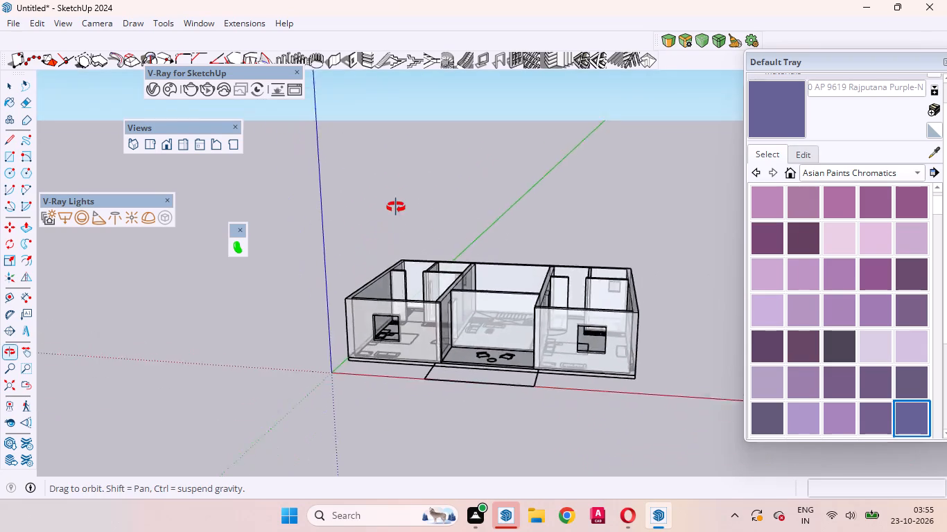
{"action": "middle_click_drag", "start_coordinate": [396, 207], "coordinate": [688, 380]}
{"action": "key", "text": "space"}
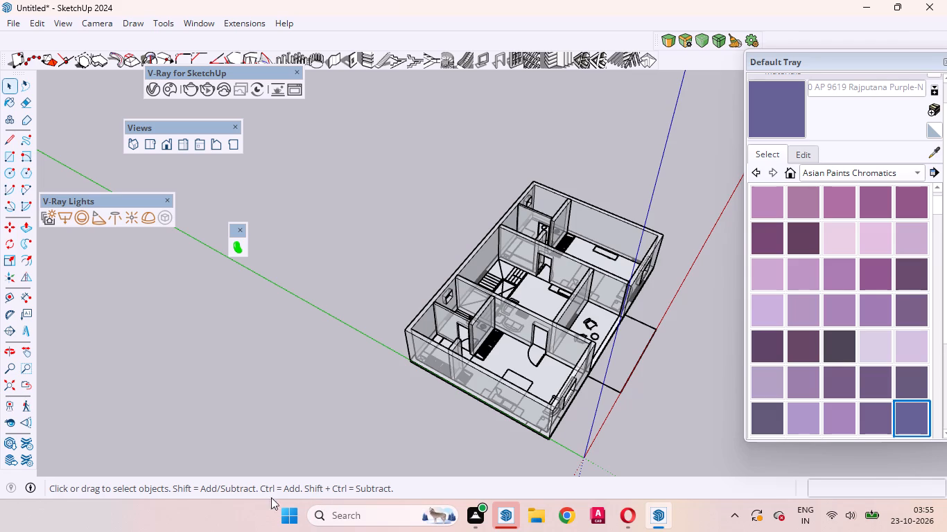
{"action": "scroll", "coordinate": [232, 488], "scroll_direction": "down", "scroll_amount": 4}
{"action": "scroll", "coordinate": [333, 341], "scroll_direction": "down", "scroll_amount": 2}
{"action": "scroll", "coordinate": [340, 341], "scroll_direction": "up", "scroll_amount": 1}
{"action": "scroll", "coordinate": [341, 341], "scroll_direction": "down", "scroll_amount": 3}
{"action": "middle_click_drag", "start_coordinate": [482, 389], "coordinate": [289, 303]}
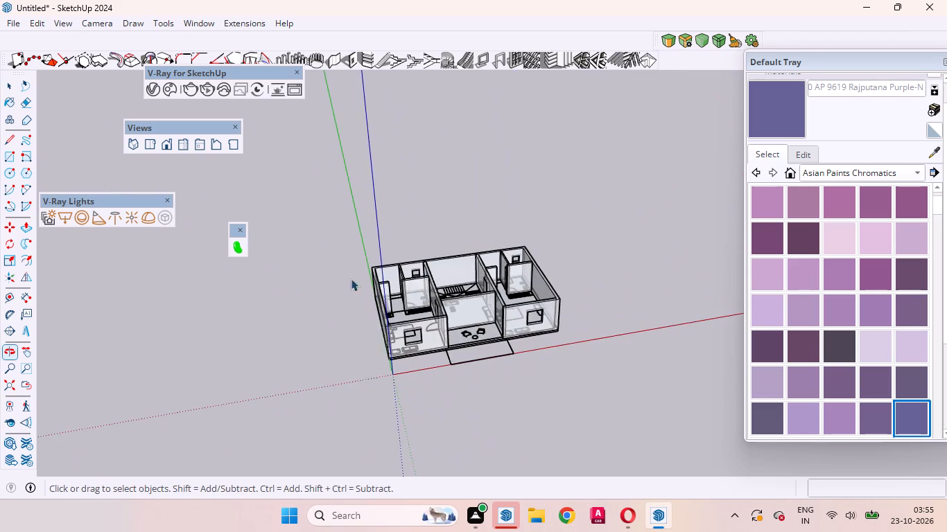
{"action": "scroll", "coordinate": [480, 319], "scroll_direction": "down", "scroll_amount": 1}
{"action": "scroll", "coordinate": [480, 319], "scroll_direction": "up", "scroll_amount": 9}
{"action": "scroll", "coordinate": [493, 339], "scroll_direction": "down", "scroll_amount": 4}
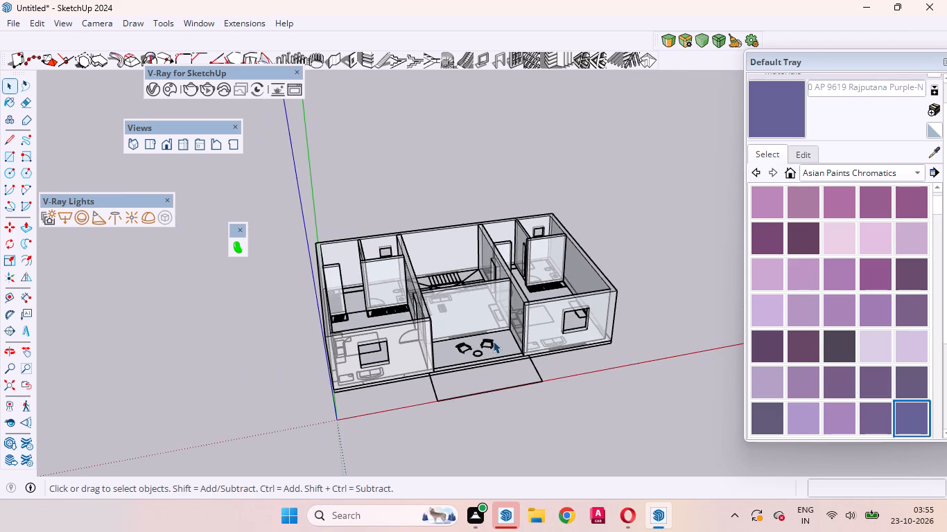
{"action": "middle_click_drag", "start_coordinate": [512, 366], "coordinate": [494, 446]}
{"action": "scroll", "coordinate": [494, 446], "scroll_direction": "up", "scroll_amount": 1}
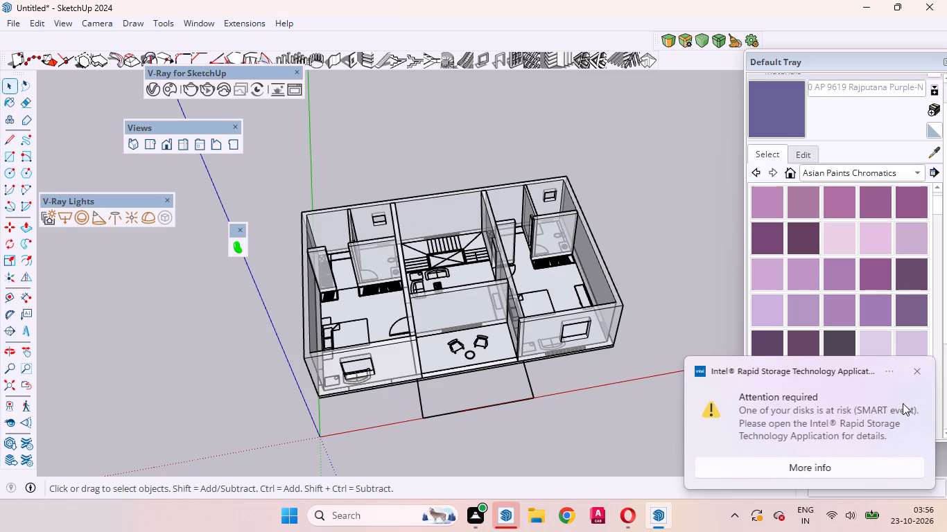
{"action": "left_click", "coordinate": [913, 371]}
Create a 6' wide by 7' high opening in the wall between the living area and the two-chair sitting area, at the drawn sliding panels.
{"action": "scroll", "coordinate": [388, 326], "scroll_direction": "up", "scroll_amount": 10}
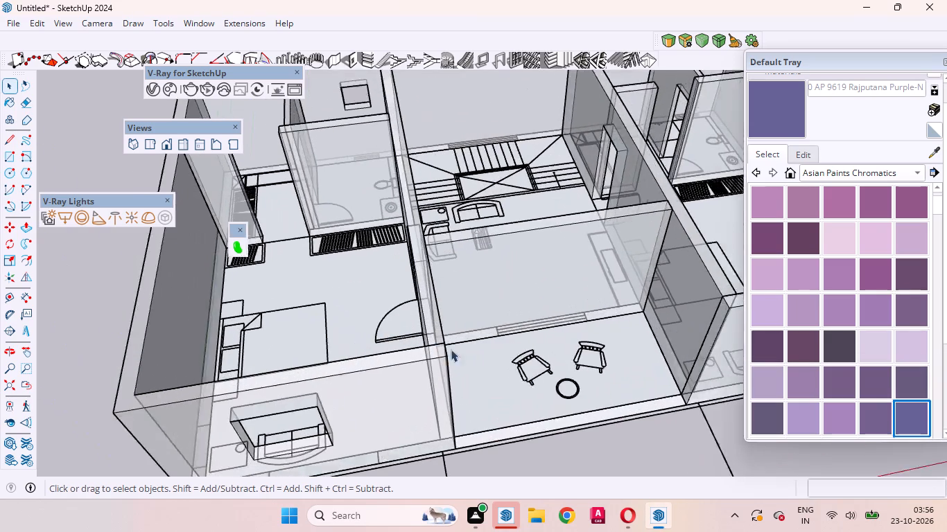
{"action": "middle_click_drag", "start_coordinate": [542, 375], "coordinate": [532, 485]}
{"action": "scroll", "coordinate": [480, 423], "scroll_direction": "up", "scroll_amount": 1}
{"action": "scroll", "coordinate": [483, 369], "scroll_direction": "down", "scroll_amount": 6}
{"action": "scroll", "coordinate": [547, 357], "scroll_direction": "down", "scroll_amount": 4}
{"action": "scroll", "coordinate": [546, 363], "scroll_direction": "up", "scroll_amount": 2}
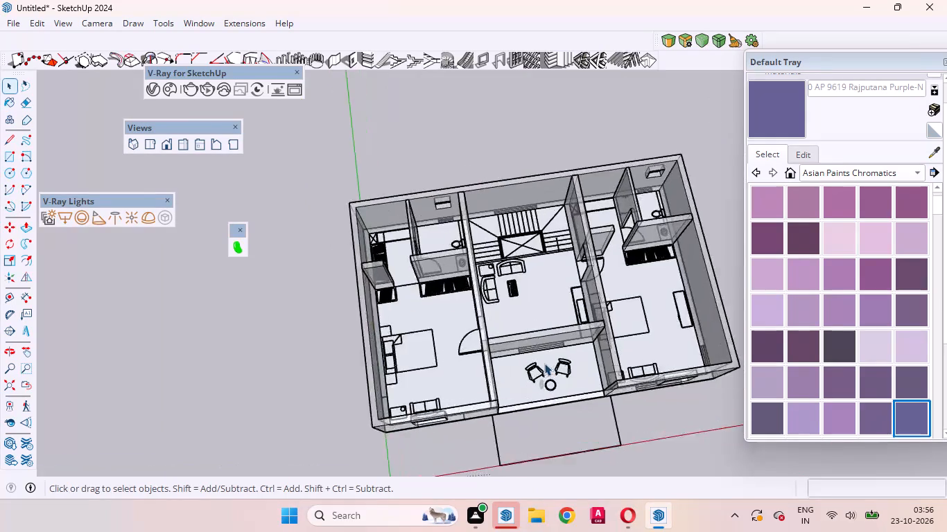
{"action": "scroll", "coordinate": [544, 363], "scroll_direction": "up", "scroll_amount": 9}
{"action": "middle_click_drag", "start_coordinate": [512, 354], "coordinate": [473, 327]}
{"action": "scroll", "coordinate": [512, 355], "scroll_direction": "up", "scroll_amount": 1}
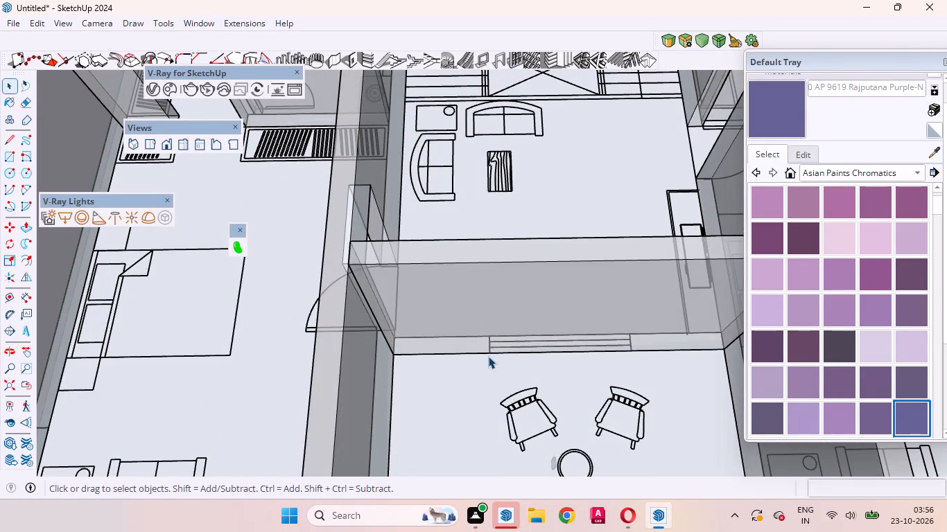
{"action": "left_click", "coordinate": [350, 60]}
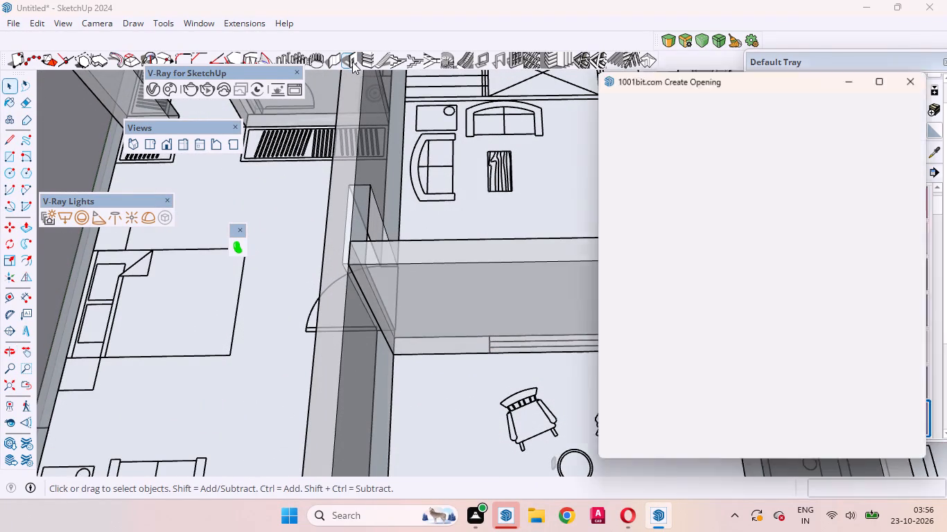
{"action": "left_click", "coordinate": [737, 299]}
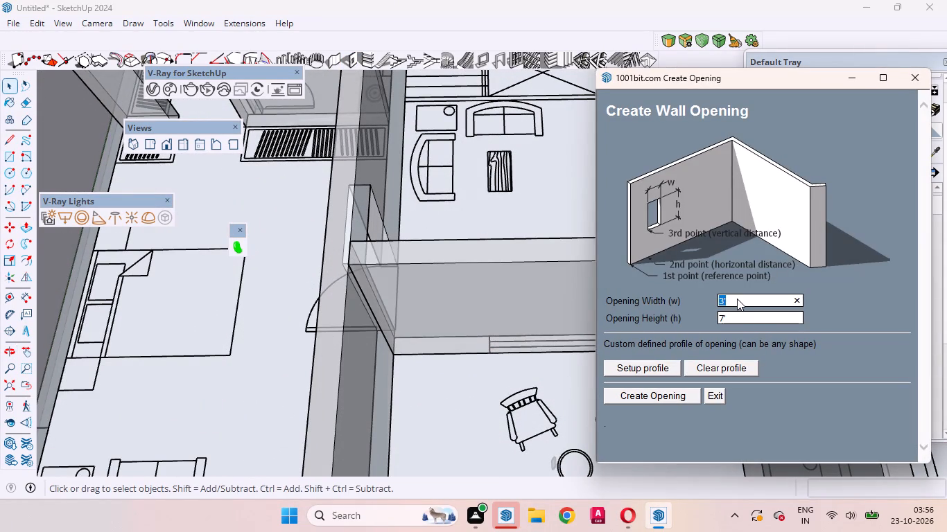
{"action": "key", "text": "6"}
{"action": "key", "text": "apostrophe"}
{"action": "left_click", "coordinate": [654, 389]}
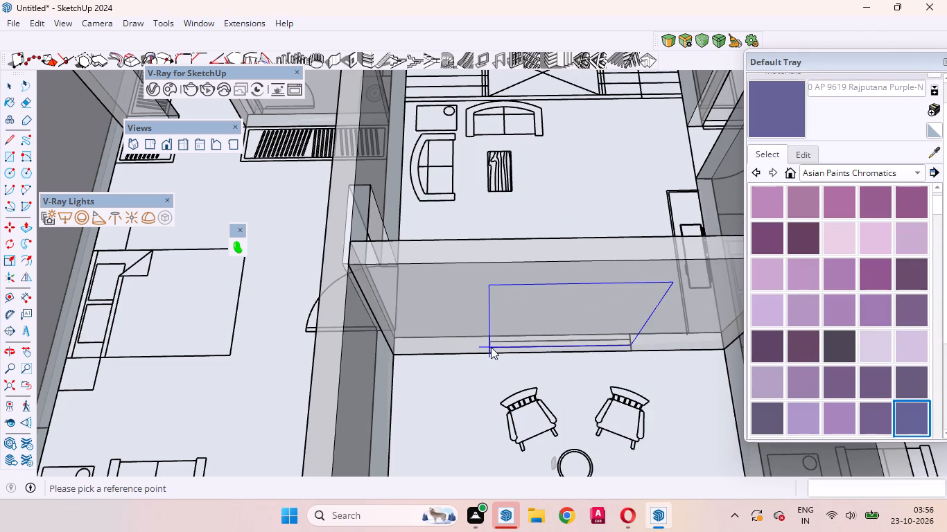
{"action": "double_click", "coordinate": [491, 349]}
{"action": "middle_click_drag", "start_coordinate": [573, 376], "coordinate": [550, 287]}
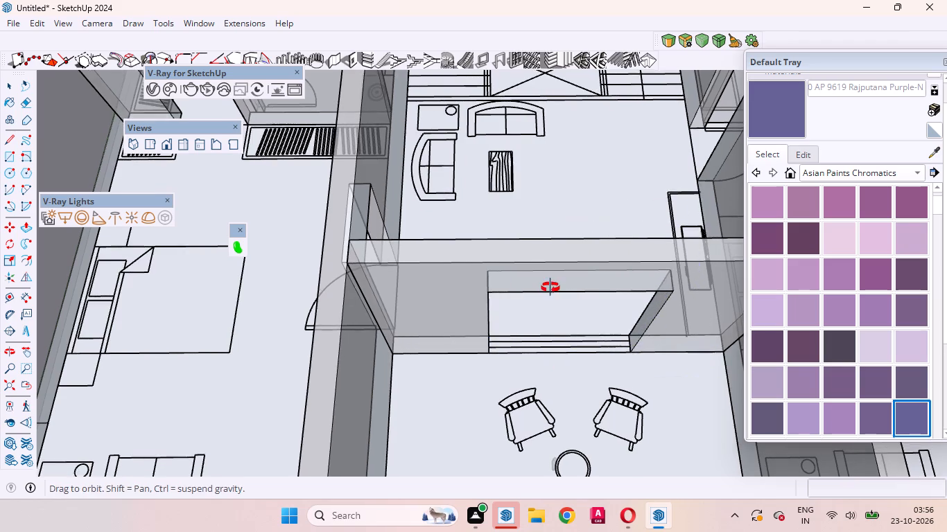
{"action": "middle_click_drag", "start_coordinate": [550, 287], "coordinate": [558, 215]}
{"action": "key", "text": "space"}
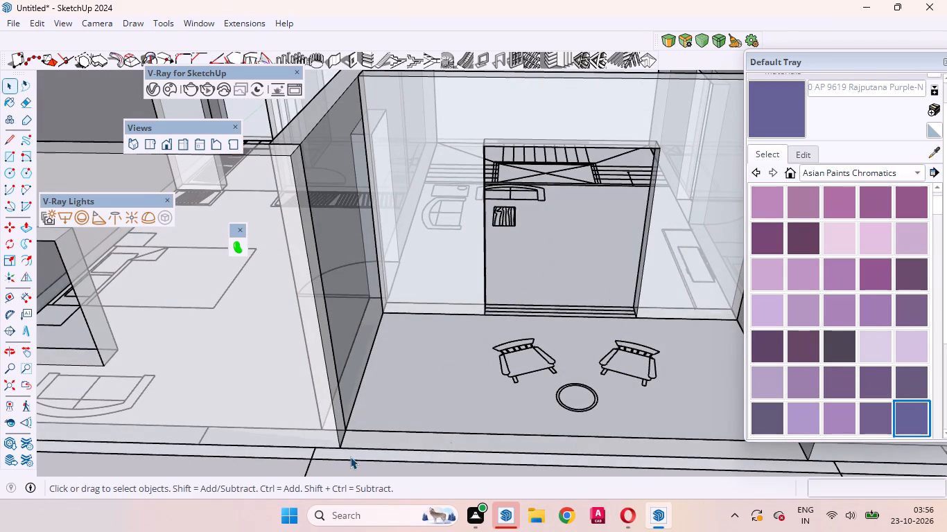
Search 3D Warehouse for "sliding window".
{"action": "scroll", "coordinate": [394, 425], "scroll_direction": "down", "scroll_amount": 4}
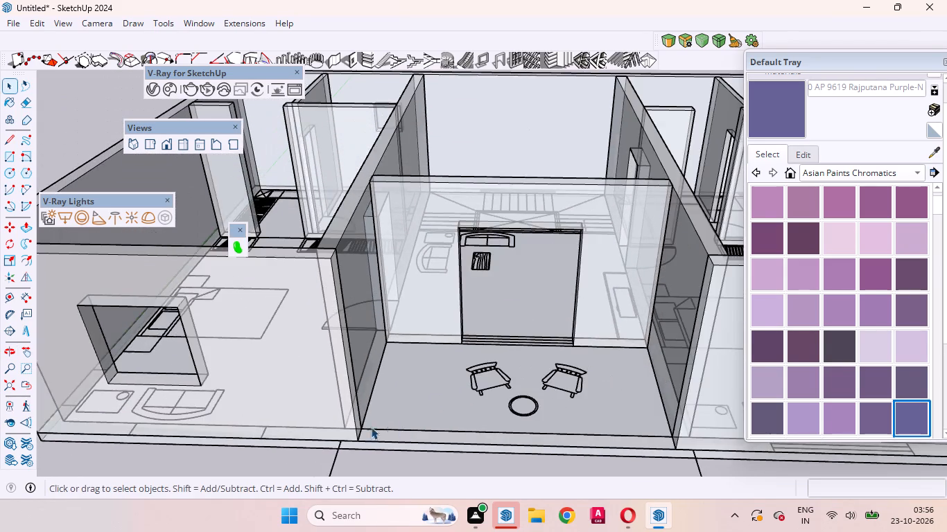
{"action": "middle_click_drag", "start_coordinate": [372, 428], "coordinate": [570, 433]}
{"action": "scroll", "coordinate": [460, 425], "scroll_direction": "down", "scroll_amount": 5}
{"action": "middle_click_drag", "start_coordinate": [564, 354], "coordinate": [394, 388]}
{"action": "scroll", "coordinate": [557, 382], "scroll_direction": "up", "scroll_amount": 1}
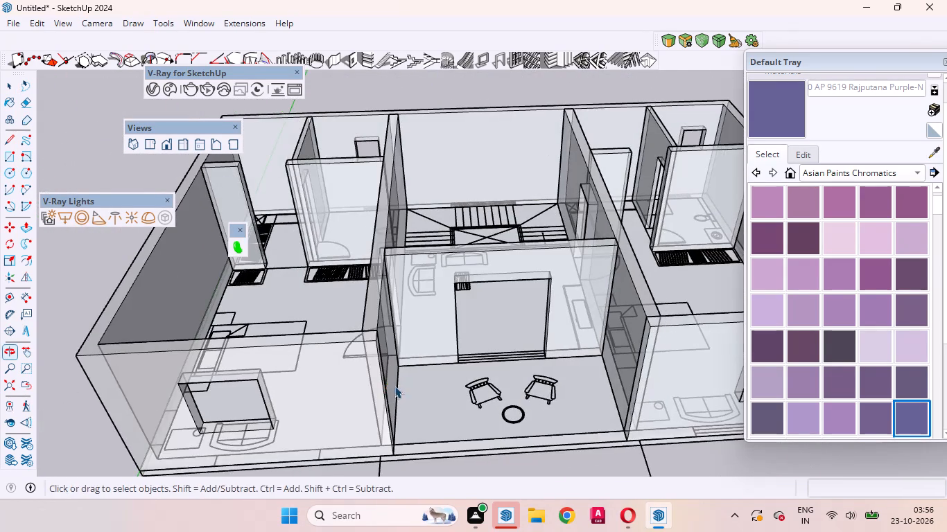
{"action": "scroll", "coordinate": [537, 346], "scroll_direction": "down", "scroll_amount": 3}
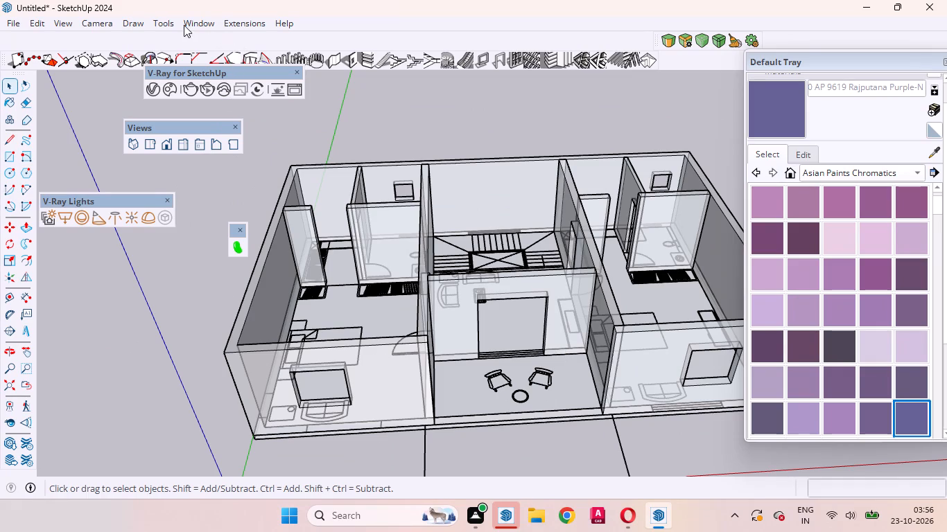
{"action": "left_click", "coordinate": [184, 25]}
{"action": "left_click", "coordinate": [220, 127]}
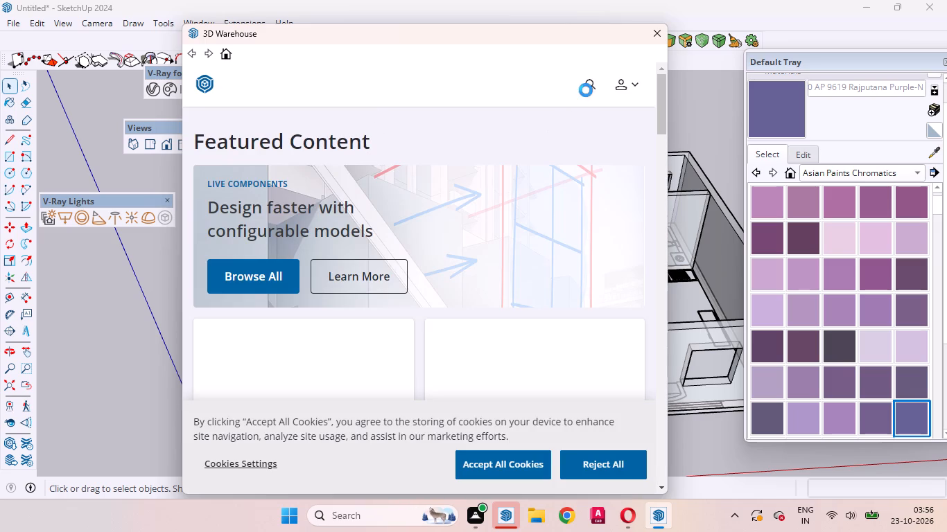
{"action": "left_click", "coordinate": [587, 87]}
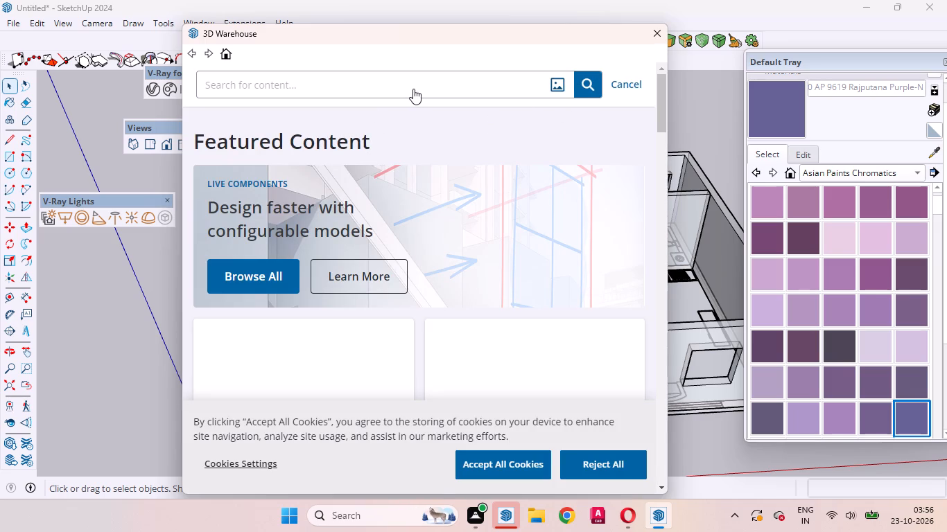
{"action": "left_click", "coordinate": [406, 80]}
{"action": "type", "text": "sli"}
{"action": "type", "text": "d"}
{"action": "key", "text": "space"}
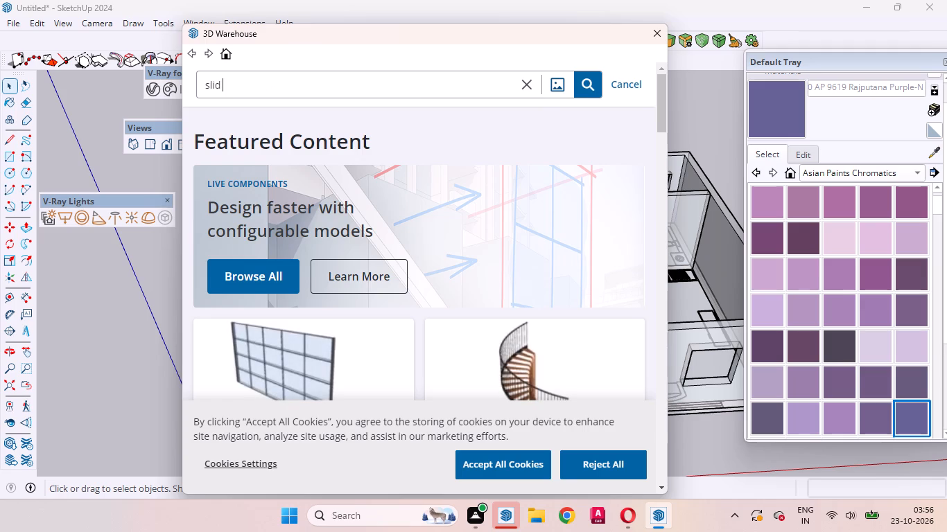
{"action": "key", "text": "BackSpace"}
{"action": "key", "text": "i"}
{"action": "key", "text": "n"}
{"action": "type", "text": "g"}
{"action": "key", "text": "space"}
{"action": "type", "text": "wi"}
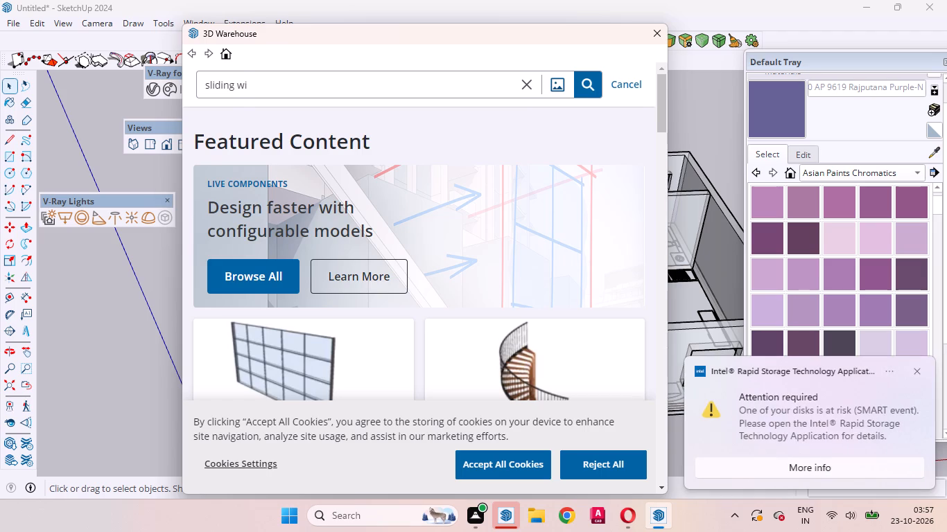
{"action": "key", "text": "n"}
{"action": "type", "text": "do"}
{"action": "key", "text": "w"}
{"action": "key", "text": "Return"}
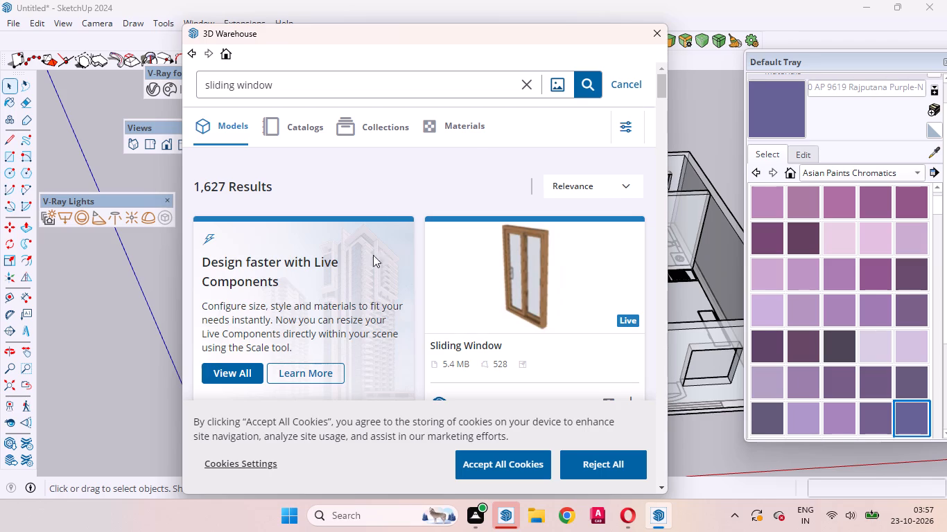
Examine the sliding window search results to choose a suitable dark-framed model.
{"action": "scroll", "coordinate": [468, 335], "scroll_direction": "down", "scroll_amount": 6}
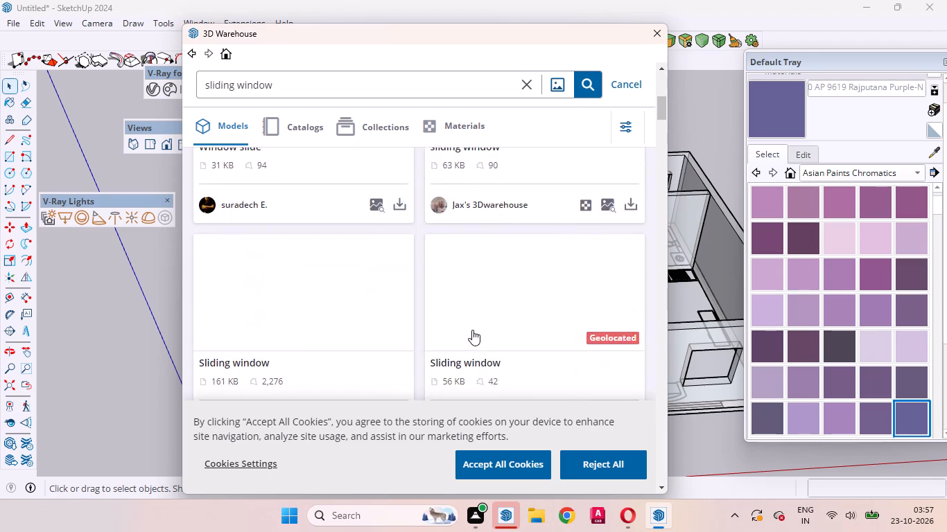
{"action": "scroll", "coordinate": [472, 330], "scroll_direction": "down", "scroll_amount": 2}
{"action": "scroll", "coordinate": [472, 330], "scroll_direction": "up", "scroll_amount": 2}
{"action": "scroll", "coordinate": [472, 330], "scroll_direction": "down", "scroll_amount": 1}
{"action": "scroll", "coordinate": [472, 330], "scroll_direction": "up", "scroll_amount": 1}
{"action": "scroll", "coordinate": [472, 330], "scroll_direction": "down", "scroll_amount": 3}
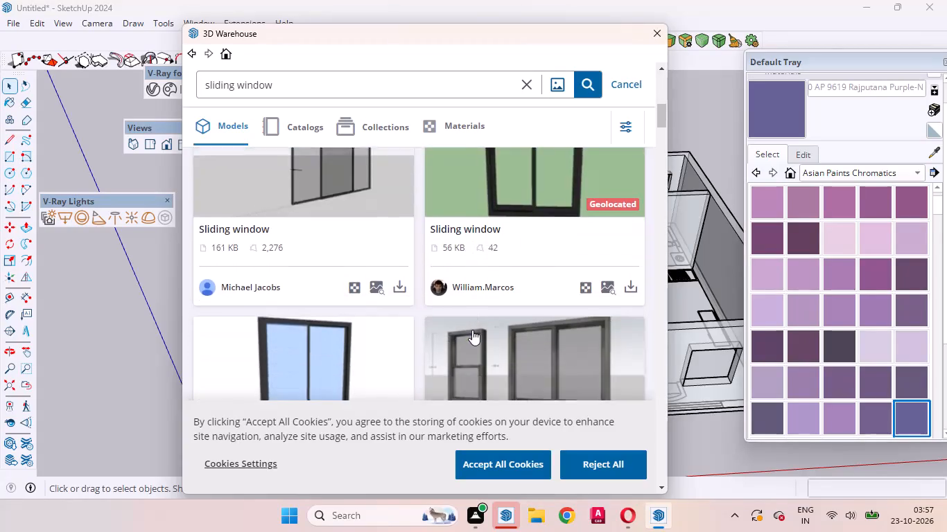
{"action": "scroll", "coordinate": [472, 332], "scroll_direction": "up", "scroll_amount": 2}
{"action": "scroll", "coordinate": [472, 334], "scroll_direction": "down", "scroll_amount": 2}
{"action": "scroll", "coordinate": [472, 334], "scroll_direction": "up", "scroll_amount": 4}
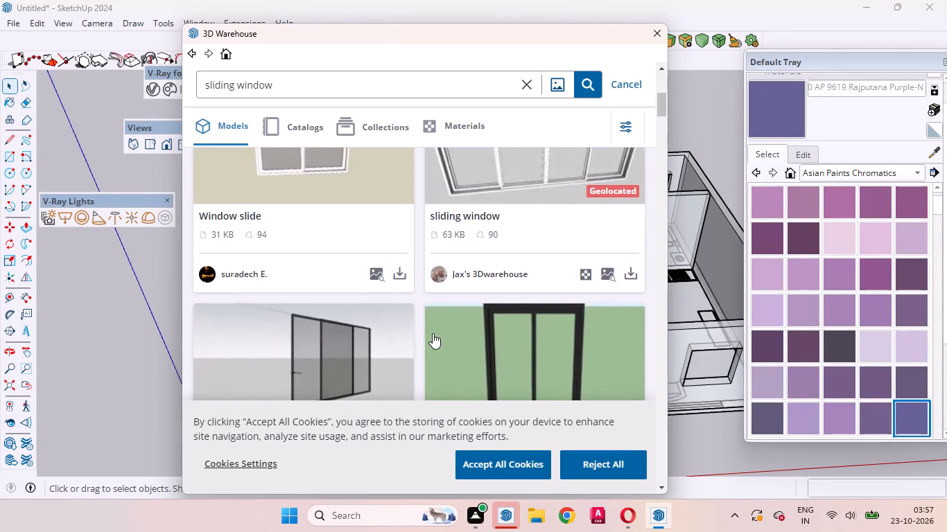
{"action": "scroll", "coordinate": [446, 308], "scroll_direction": "down", "scroll_amount": 2}
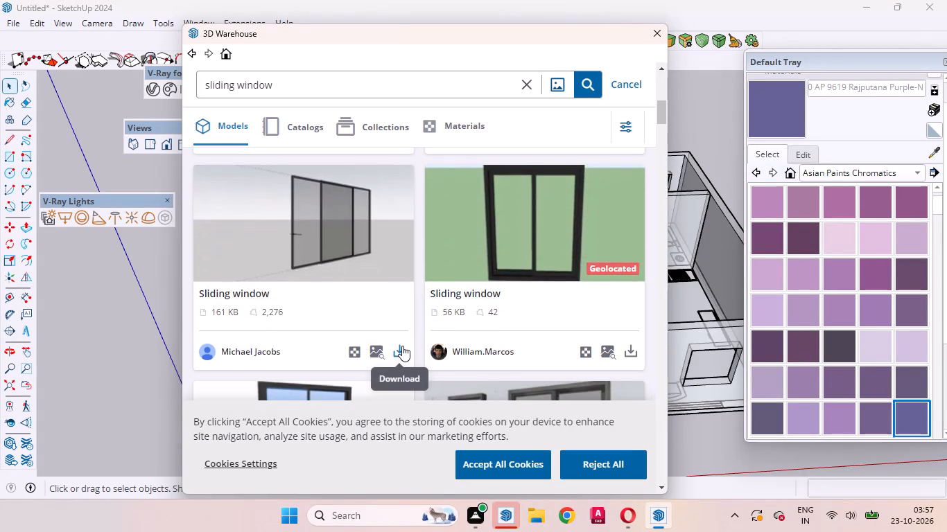
Download the 161 KB three-panel "Sliding window" model into the file and place it beside the house.
{"action": "left_click", "coordinate": [402, 346]}
{"action": "left_click", "coordinate": [365, 274]}
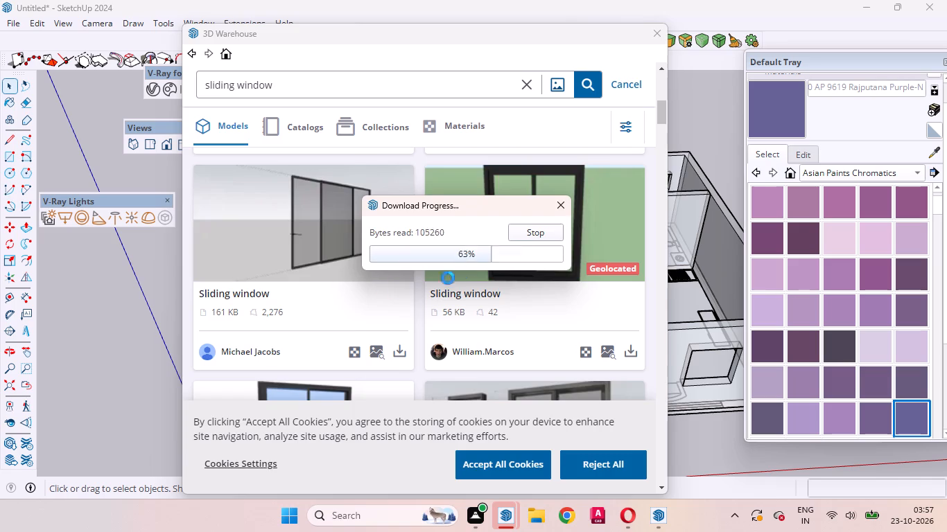
{"action": "left_click", "coordinate": [591, 288]}
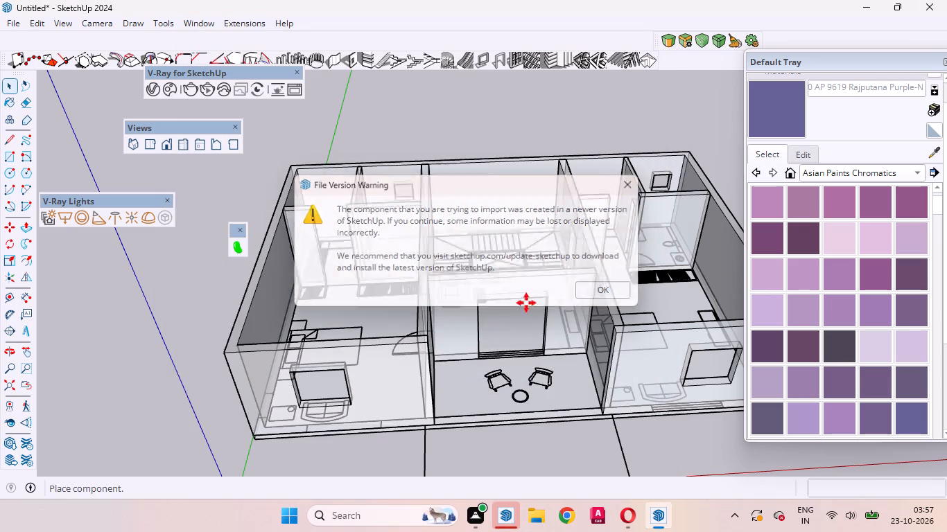
{"action": "scroll", "coordinate": [322, 393], "scroll_direction": "down", "scroll_amount": 9}
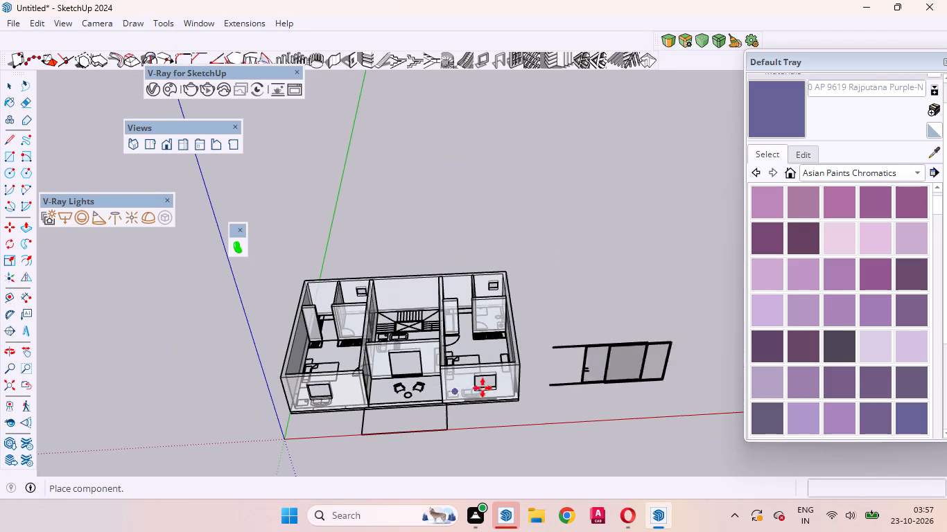
{"action": "left_click", "coordinate": [519, 386]}
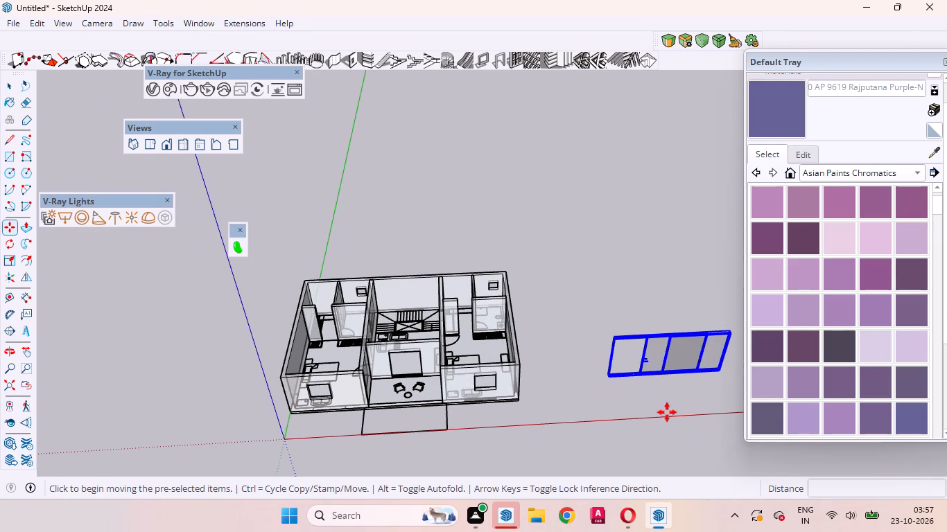
{"action": "key", "text": "space"}
{"action": "left_click", "coordinate": [663, 404]}
Inside the sliding window component, delete the top and bottom track rails that extend past the panels.
{"action": "scroll", "coordinate": [312, 384], "scroll_direction": "down", "scroll_amount": 6}
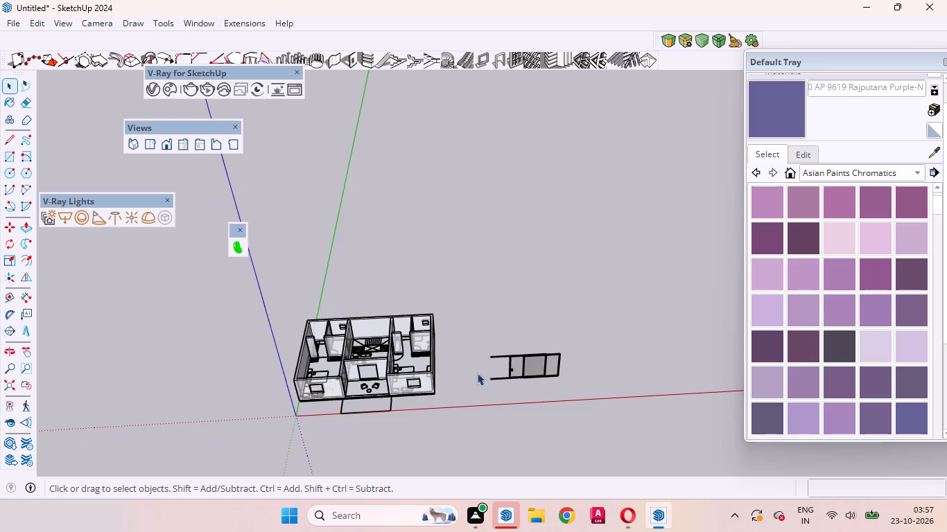
{"action": "scroll", "coordinate": [569, 369], "scroll_direction": "up", "scroll_amount": 20}
{"action": "scroll", "coordinate": [569, 369], "scroll_direction": "up", "scroll_amount": 2}
{"action": "middle_click_drag", "start_coordinate": [452, 380], "coordinate": [515, 307]}
{"action": "scroll", "coordinate": [444, 207], "scroll_direction": "up", "scroll_amount": 4}
{"action": "scroll", "coordinate": [442, 217], "scroll_direction": "down", "scroll_amount": 3}
{"action": "middle_click_drag", "start_coordinate": [449, 269], "coordinate": [455, 324]}
{"action": "double_click", "coordinate": [546, 229]}
{"action": "scroll", "coordinate": [531, 228], "scroll_direction": "up", "scroll_amount": 4}
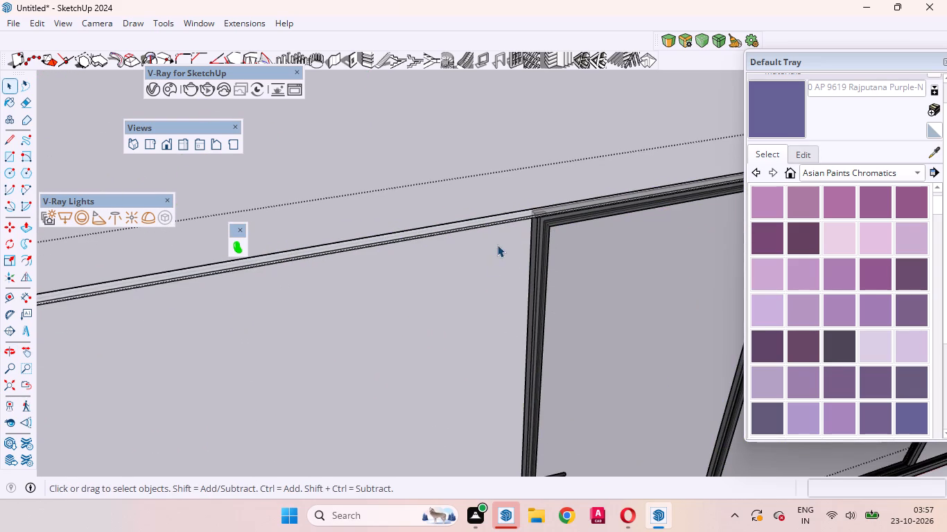
{"action": "left_click_drag", "start_coordinate": [475, 265], "coordinate": [370, 132]}
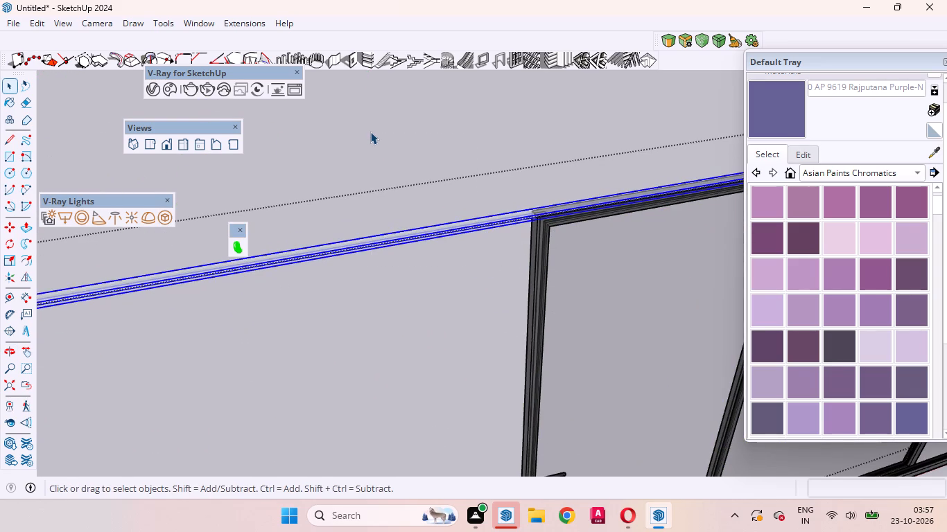
{"action": "key", "text": "Delete"}
{"action": "scroll", "coordinate": [367, 162], "scroll_direction": "down", "scroll_amount": 13}
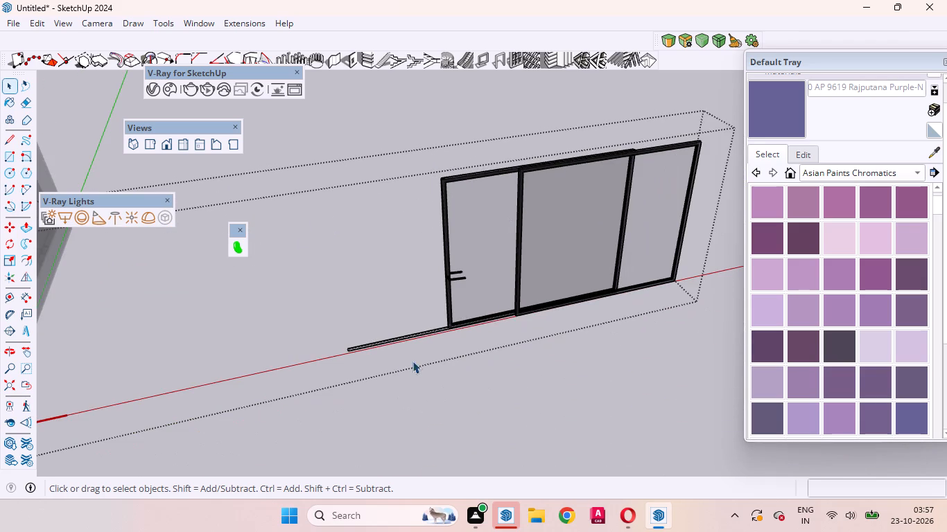
{"action": "left_click_drag", "start_coordinate": [394, 368], "coordinate": [331, 276]}
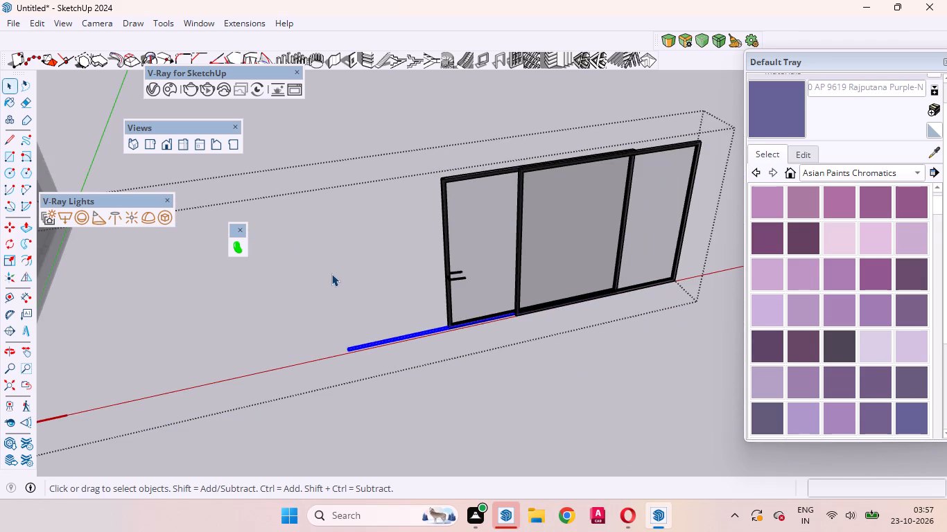
{"action": "key", "text": "Delete"}
Examine the sliding window's handle, frame and lower edge up close, and leave the component.
{"action": "scroll", "coordinate": [423, 281], "scroll_direction": "up", "scroll_amount": 5}
{"action": "middle_click_drag", "start_coordinate": [410, 281], "coordinate": [601, 318]}
{"action": "scroll", "coordinate": [534, 280], "scroll_direction": "up", "scroll_amount": 2}
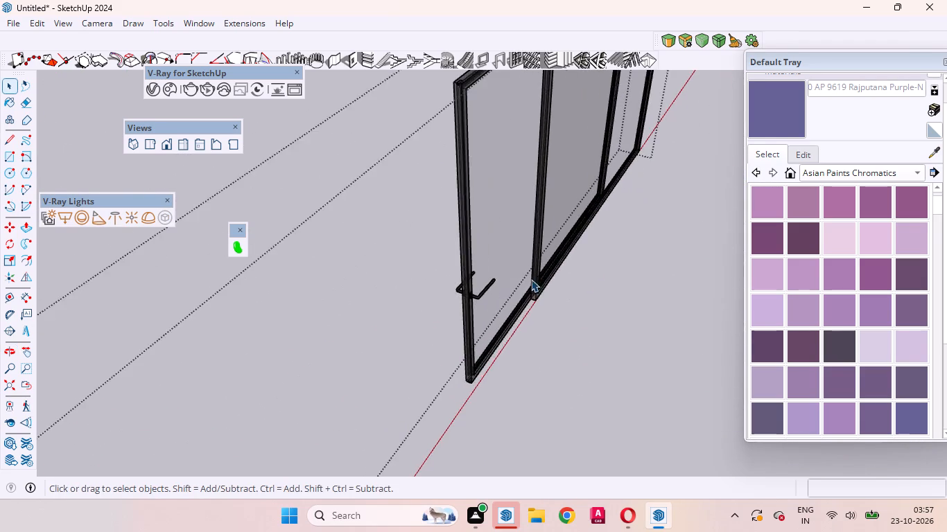
{"action": "scroll", "coordinate": [531, 279], "scroll_direction": "up", "scroll_amount": 13}
{"action": "scroll", "coordinate": [473, 309], "scroll_direction": "down", "scroll_amount": 4}
{"action": "scroll", "coordinate": [473, 310], "scroll_direction": "up", "scroll_amount": 8}
{"action": "middle_click_drag", "start_coordinate": [471, 319], "coordinate": [319, 323]}
{"action": "scroll", "coordinate": [349, 331], "scroll_direction": "down", "scroll_amount": 3}
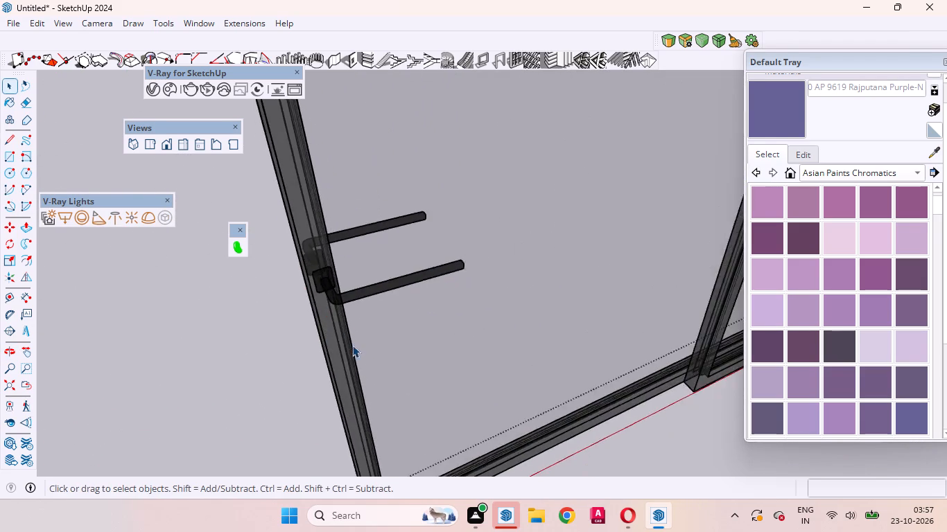
{"action": "scroll", "coordinate": [352, 345], "scroll_direction": "down", "scroll_amount": 20}
{"action": "scroll", "coordinate": [352, 345], "scroll_direction": "down", "scroll_amount": 4}
{"action": "middle_click_drag", "start_coordinate": [497, 329], "coordinate": [445, 331]}
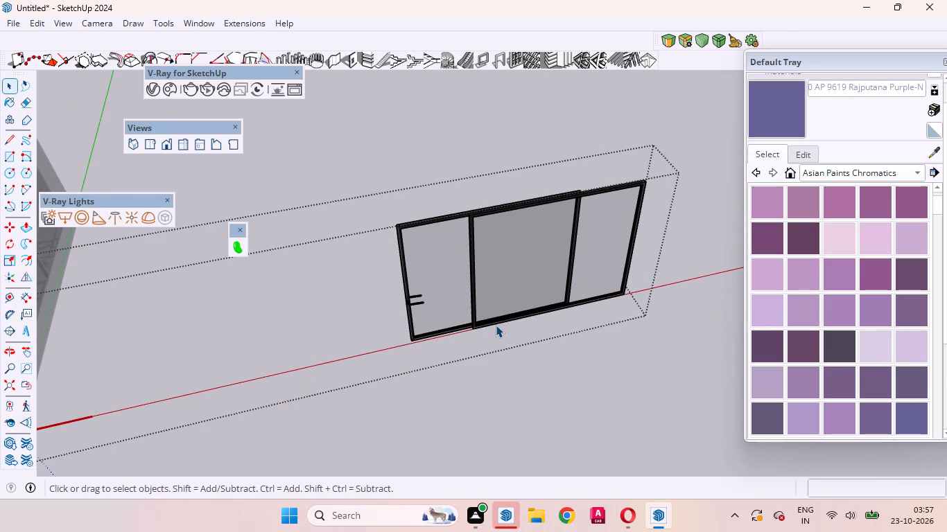
{"action": "scroll", "coordinate": [496, 325], "scroll_direction": "down", "scroll_amount": 11}
{"action": "left_click", "coordinate": [589, 373]}
Narrow the whole sliding window along the red axis by a factor of 0.65 and again by about 0.85.
{"action": "left_click", "coordinate": [520, 297]}
{"action": "scroll", "coordinate": [476, 314], "scroll_direction": "up", "scroll_amount": 5}
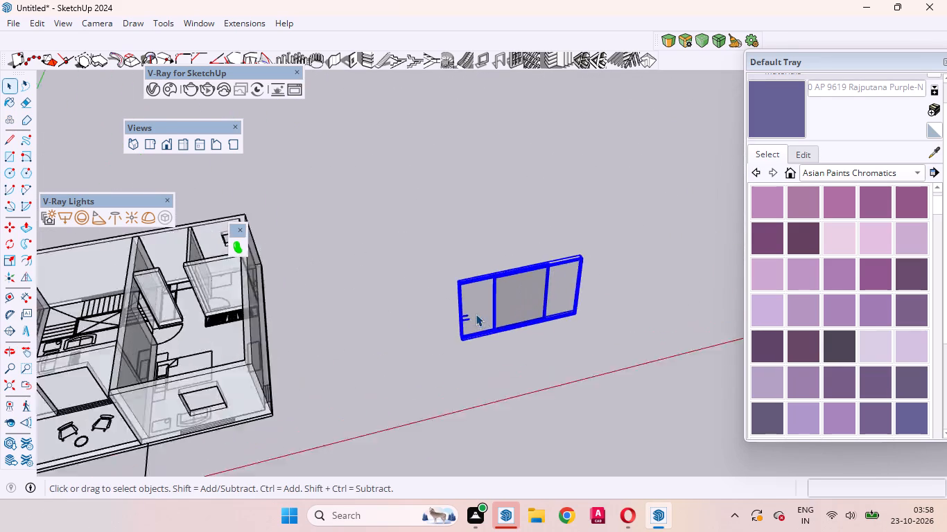
{"action": "scroll", "coordinate": [476, 314], "scroll_direction": "up", "scroll_amount": 4}
{"action": "middle_click_drag", "start_coordinate": [490, 335], "coordinate": [397, 278]}
{"action": "scroll", "coordinate": [401, 274], "scroll_direction": "up", "scroll_amount": 3}
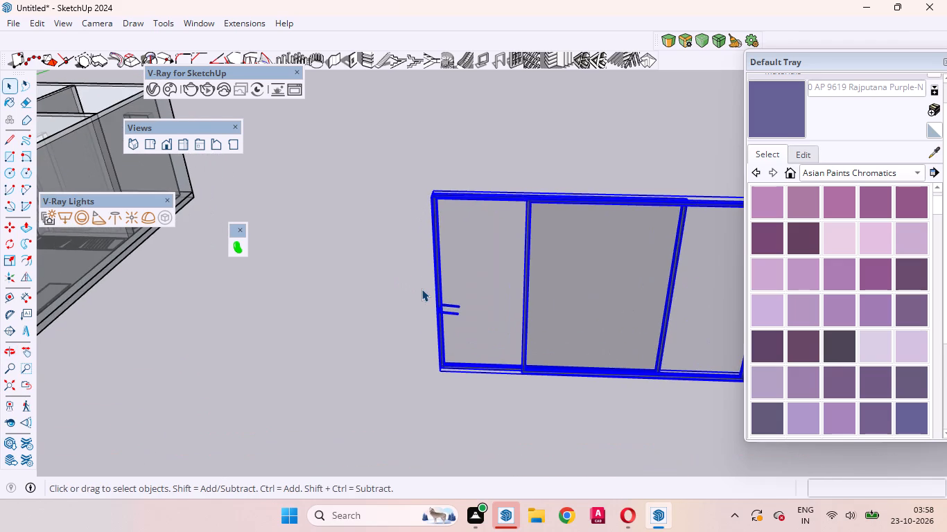
{"action": "key", "text": "s"}
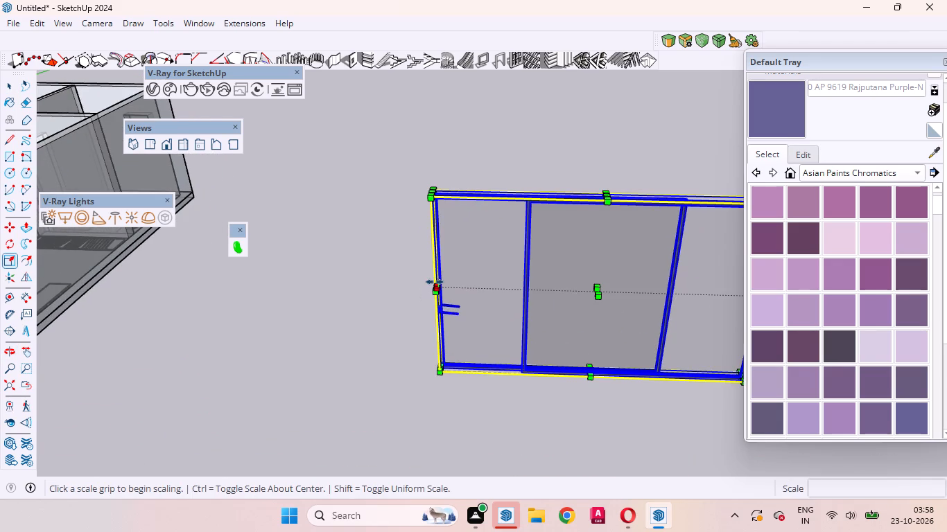
{"action": "left_click", "coordinate": [436, 282]}
{"action": "left_click", "coordinate": [550, 292]}
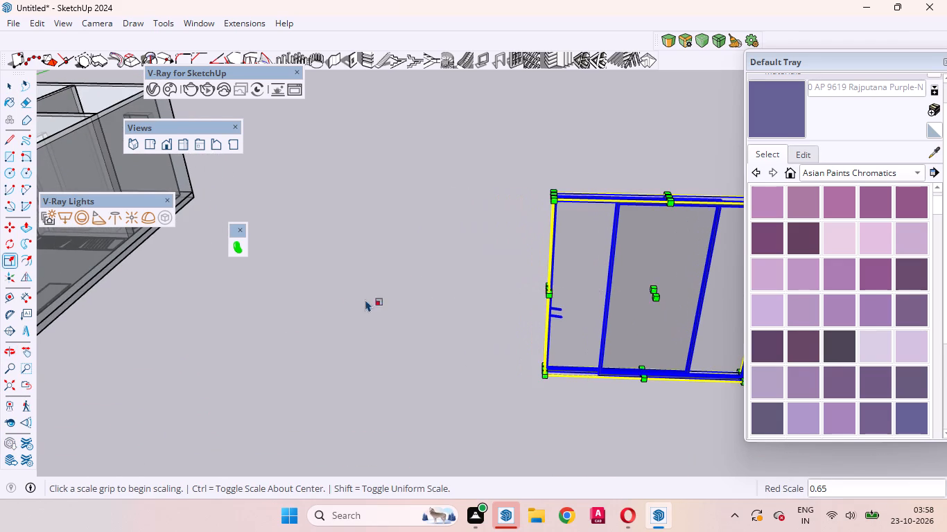
{"action": "scroll", "coordinate": [266, 321], "scroll_direction": "down", "scroll_amount": 5}
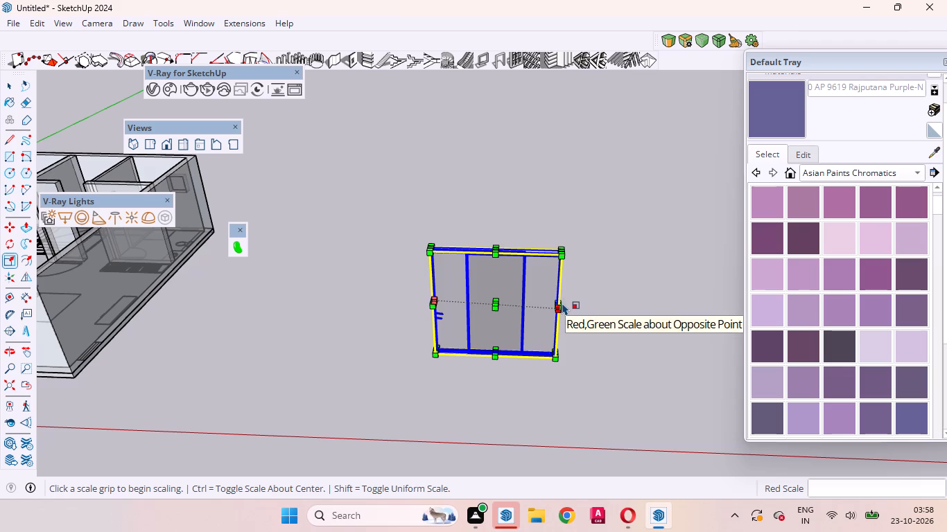
{"action": "left_click", "coordinate": [563, 301]}
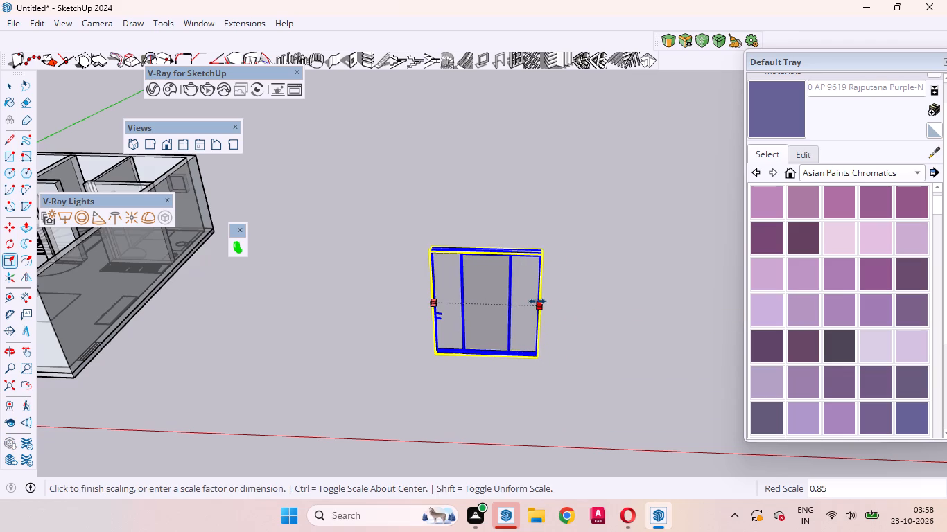
{"action": "left_click", "coordinate": [537, 301]}
{"action": "key", "text": "space"}
{"action": "left_click", "coordinate": [597, 323]}
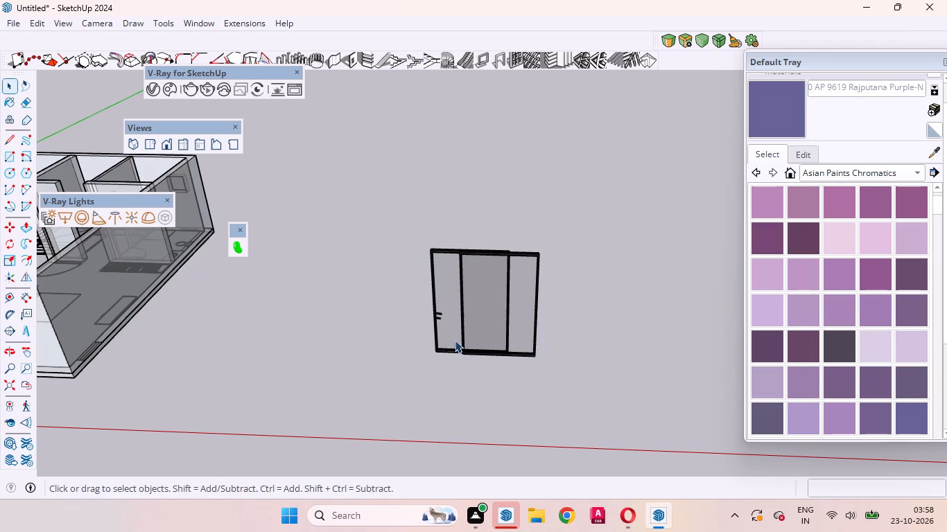
Inside the component, scale the panel without a handle to about 0.84 of its width, keeping its outer edge fixed.
{"action": "scroll", "coordinate": [460, 338], "scroll_direction": "up", "scroll_amount": 9}
{"action": "left_click", "coordinate": [521, 276]}
{"action": "triple_click", "coordinate": [523, 276]}
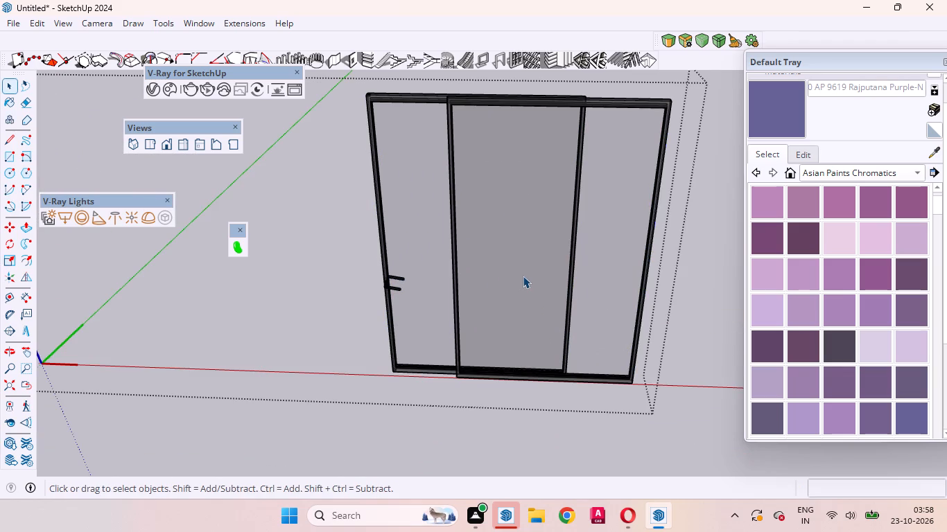
{"action": "left_click", "coordinate": [518, 276]}
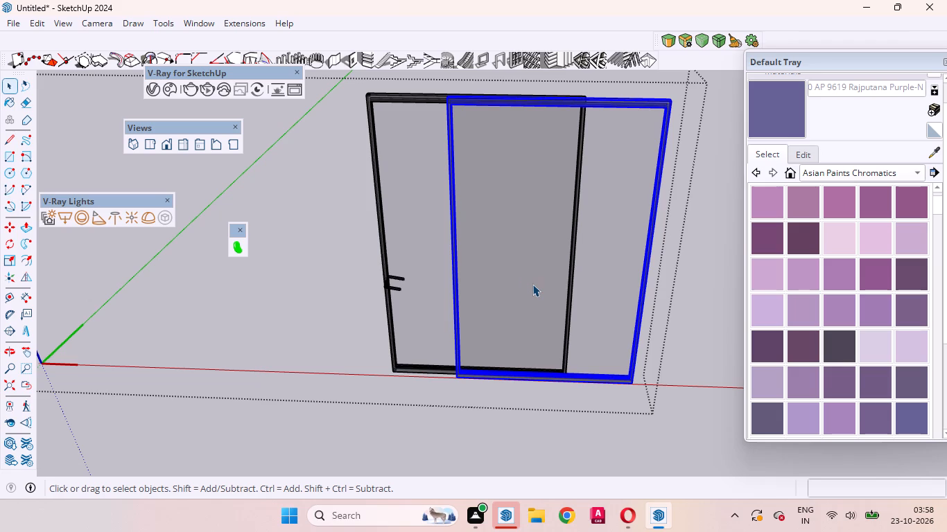
{"action": "key", "text": "s"}
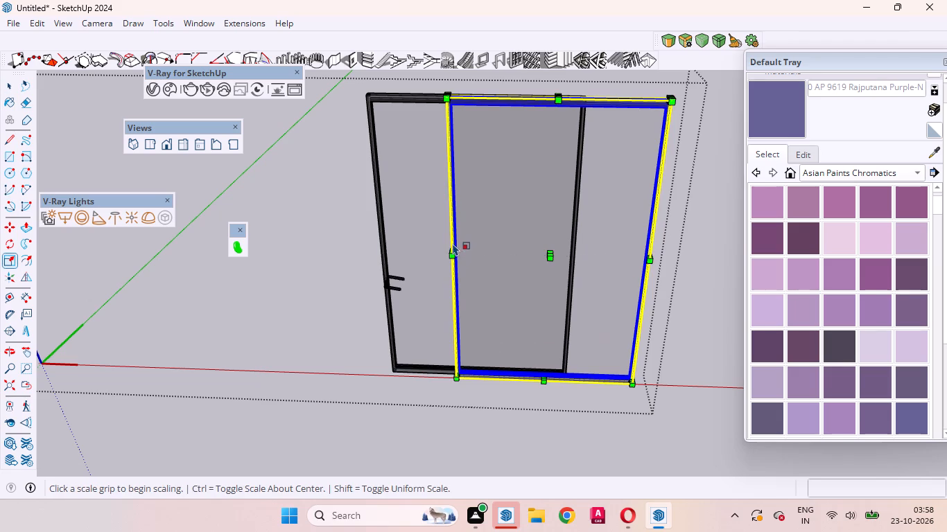
{"action": "left_click", "coordinate": [451, 247]}
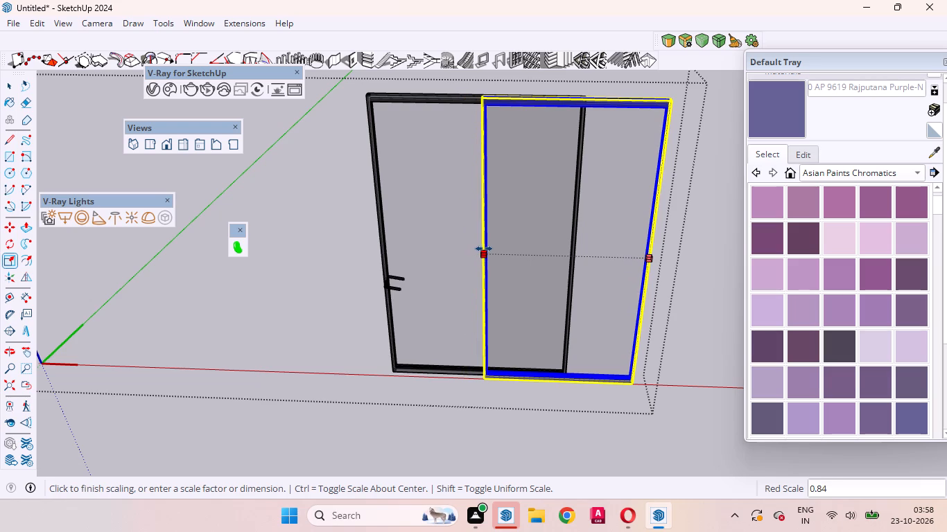
{"action": "left_click", "coordinate": [484, 249]}
{"action": "key", "text": "space"}
Narrow the panel with the handle along the red axis from its outer edge, matching the other panel's proportions.
{"action": "left_click", "coordinate": [438, 272]}
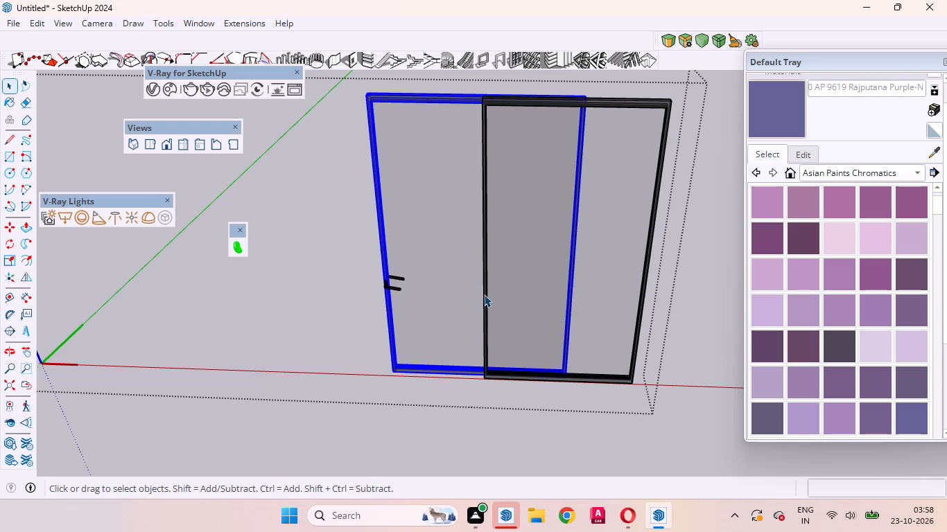
{"action": "key", "text": "s"}
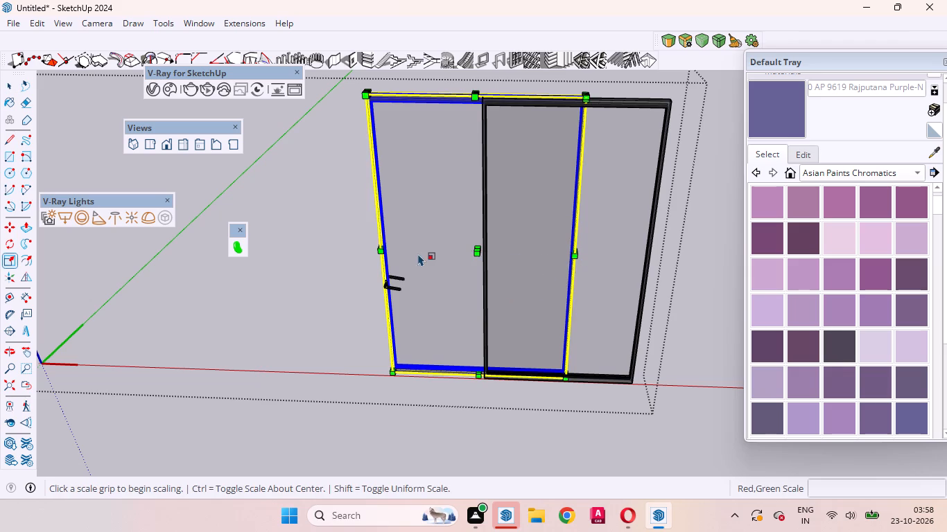
{"action": "left_click", "coordinate": [382, 242]}
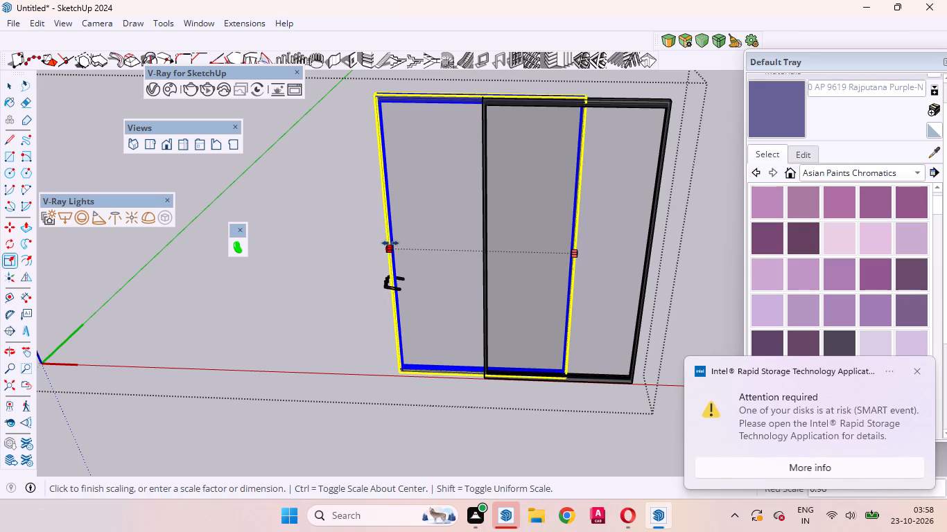
{"action": "left_click", "coordinate": [408, 244]}
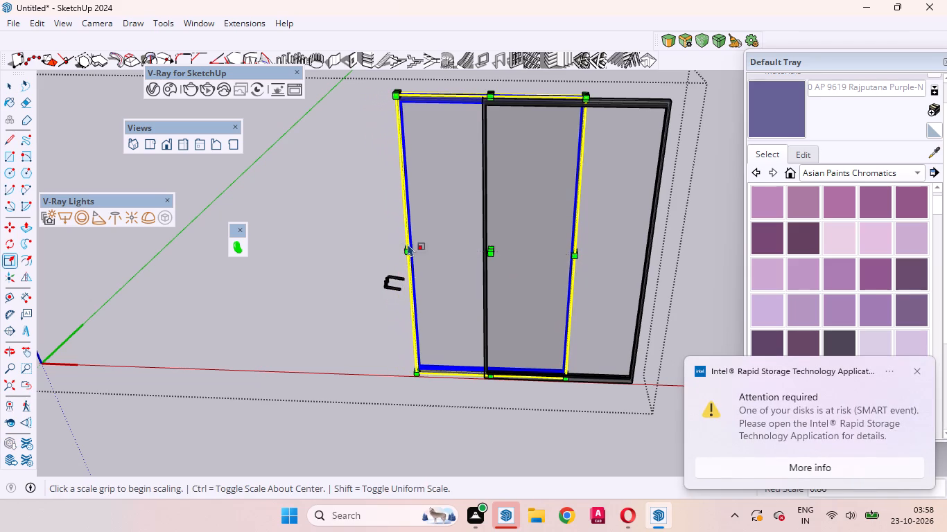
{"action": "key", "text": "space"}
{"action": "left_click", "coordinate": [347, 393]}
Inside the component, move both handle parts along the red axis about 11 inches onto the narrowed panel's outer frame.
{"action": "scroll", "coordinate": [393, 267], "scroll_direction": "up", "scroll_amount": 2}
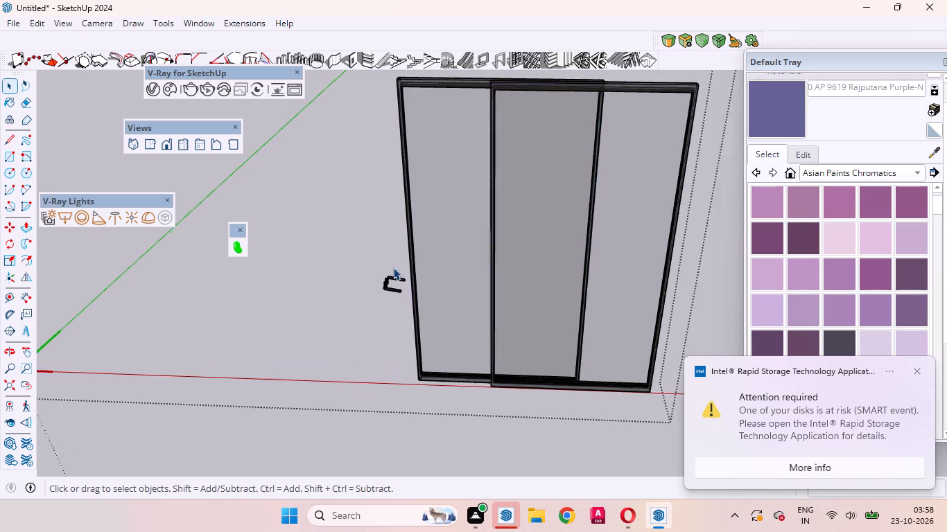
{"action": "scroll", "coordinate": [393, 267], "scroll_direction": "up", "scroll_amount": 20}
{"action": "scroll", "coordinate": [393, 267], "scroll_direction": "up", "scroll_amount": 1}
{"action": "left_click", "coordinate": [382, 293]}
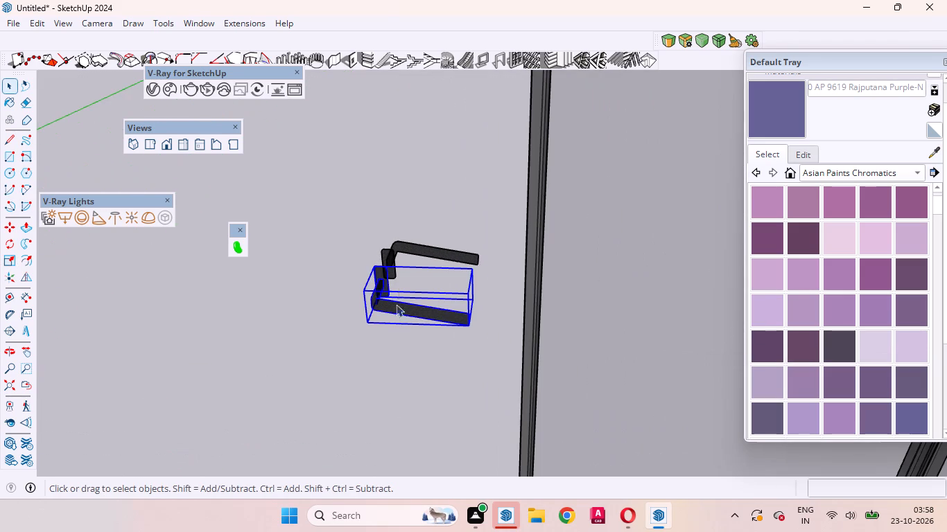
{"action": "left_click", "coordinate": [394, 249], "text": "ctrl"}
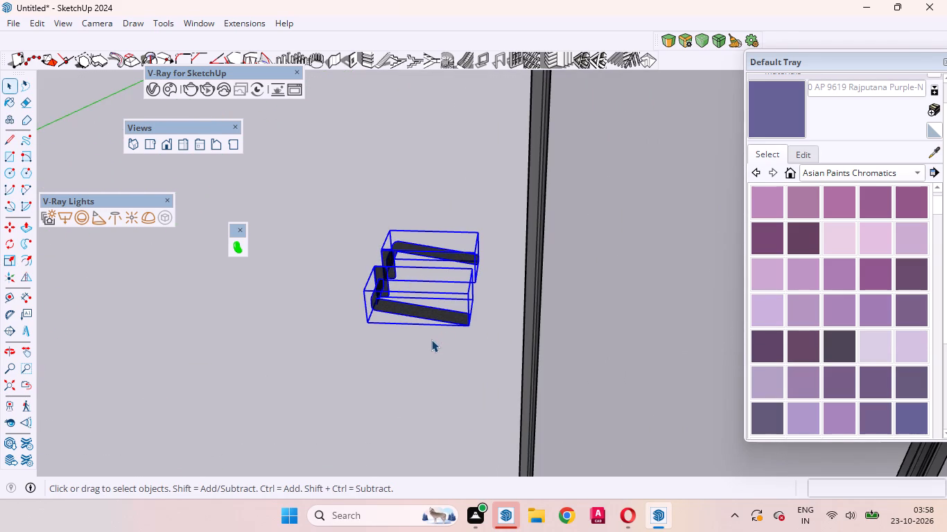
{"action": "key", "text": "m"}
{"action": "left_click", "coordinate": [464, 364]}
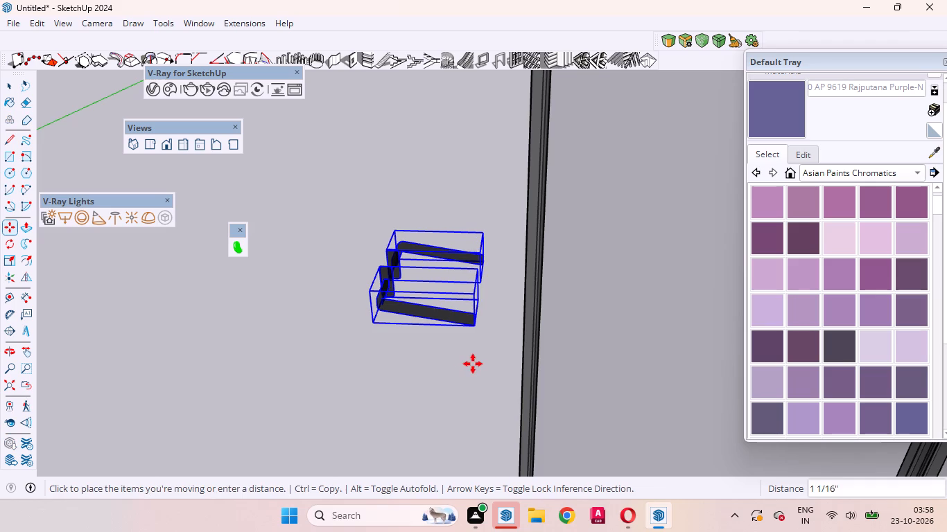
{"action": "left_click", "coordinate": [531, 366]}
{"action": "key", "text": "space"}
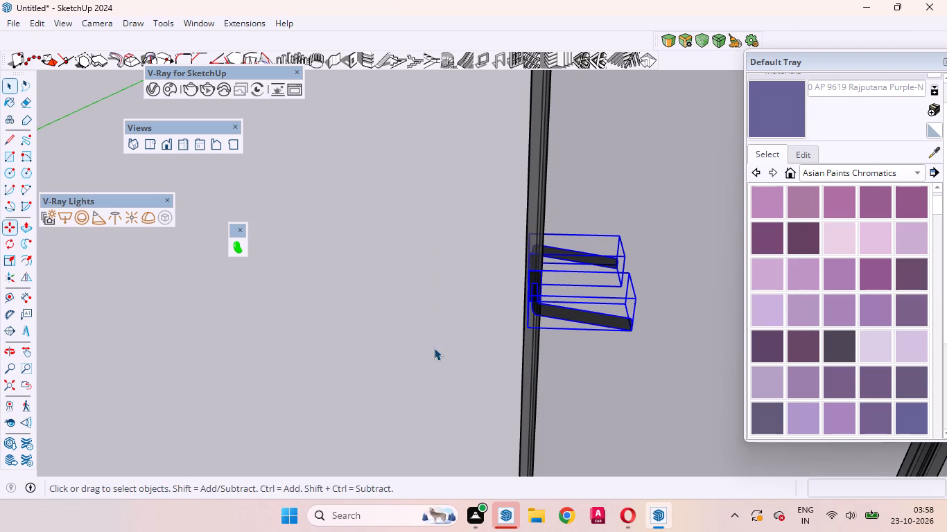
{"action": "left_click", "coordinate": [422, 343]}
Examine how the handles sit on the panel's frame, and leave the component.
{"action": "scroll", "coordinate": [370, 342], "scroll_direction": "down", "scroll_amount": 10}
{"action": "scroll", "coordinate": [483, 342], "scroll_direction": "up", "scroll_amount": 10}
{"action": "scroll", "coordinate": [479, 346], "scroll_direction": "down", "scroll_amount": 2}
{"action": "scroll", "coordinate": [479, 346], "scroll_direction": "up", "scroll_amount": 1}
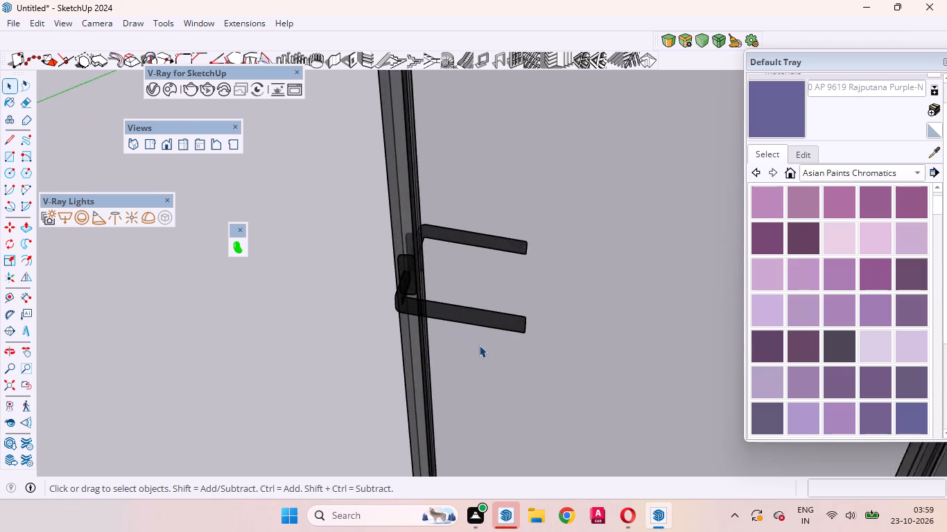
{"action": "scroll", "coordinate": [479, 345], "scroll_direction": "up", "scroll_amount": 2}
{"action": "middle_click_drag", "start_coordinate": [467, 366], "coordinate": [455, 369]}
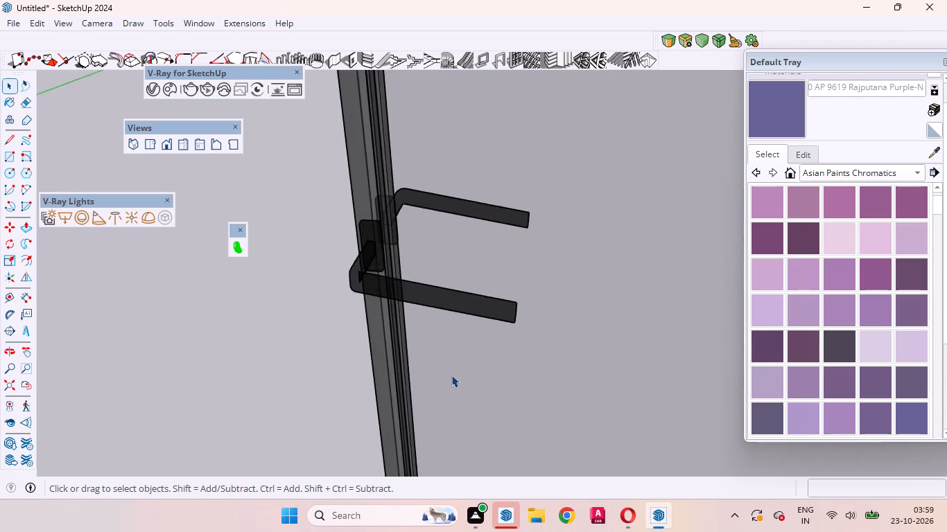
{"action": "scroll", "coordinate": [451, 376], "scroll_direction": "down", "scroll_amount": 5}
{"action": "scroll", "coordinate": [450, 376], "scroll_direction": "up", "scroll_amount": 1}
{"action": "scroll", "coordinate": [450, 376], "scroll_direction": "down", "scroll_amount": 20}
{"action": "scroll", "coordinate": [450, 376], "scroll_direction": "down", "scroll_amount": 10}
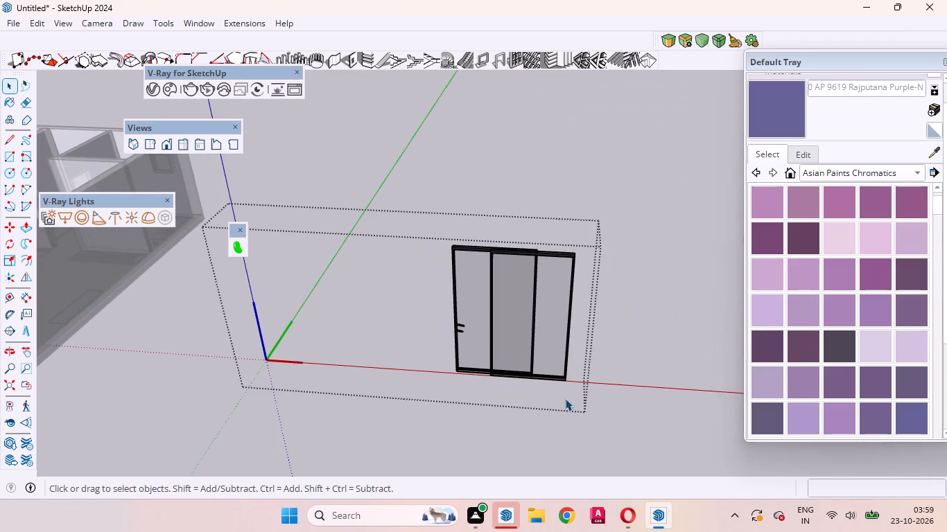
{"action": "left_click", "coordinate": [653, 402]}
Move the whole sliding window from its lower frame corner to the lower corner of the wall opening behind the two chairs.
{"action": "left_click", "coordinate": [516, 313]}
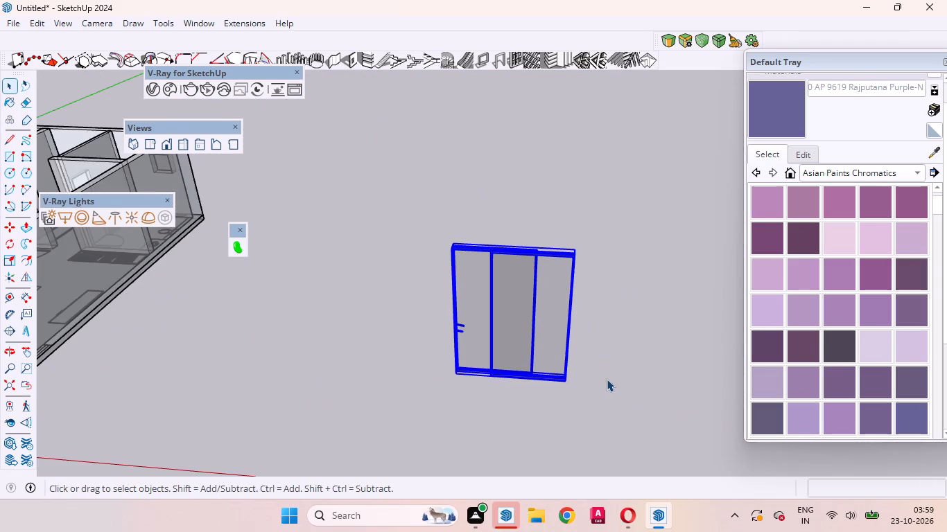
{"action": "key", "text": "m"}
{"action": "scroll", "coordinate": [549, 381], "scroll_direction": "up", "scroll_amount": 2}
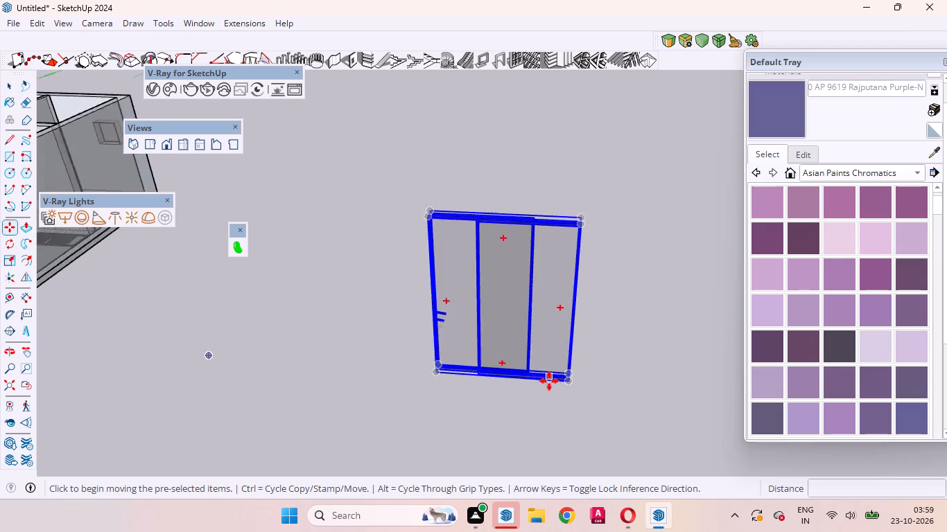
{"action": "scroll", "coordinate": [549, 381], "scroll_direction": "up", "scroll_amount": 20}
{"action": "scroll", "coordinate": [549, 381], "scroll_direction": "up", "scroll_amount": 6}
{"action": "scroll", "coordinate": [408, 364], "scroll_direction": "down", "scroll_amount": 5}
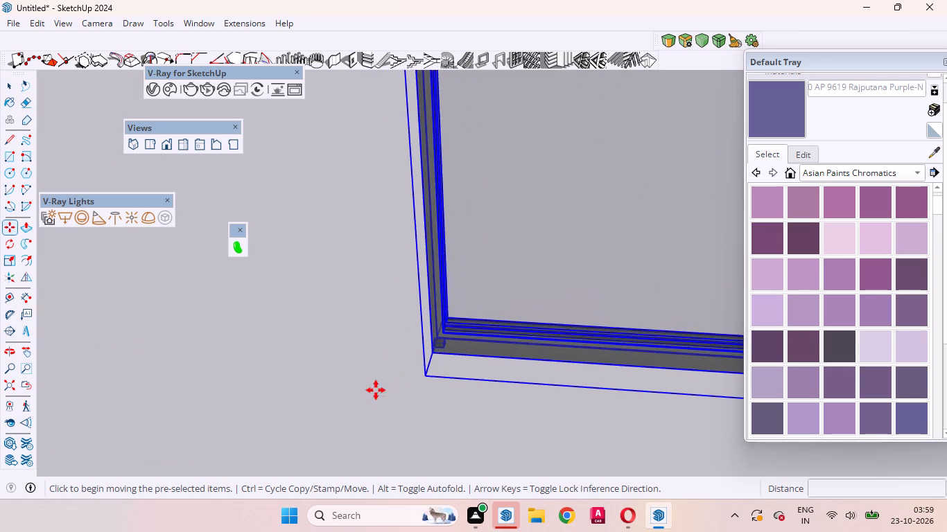
{"action": "scroll", "coordinate": [376, 390], "scroll_direction": "down", "scroll_amount": 18}
{"action": "scroll", "coordinate": [353, 405], "scroll_direction": "up", "scroll_amount": 3}
{"action": "scroll", "coordinate": [353, 405], "scroll_direction": "down", "scroll_amount": 4}
{"action": "scroll", "coordinate": [583, 445], "scroll_direction": "up", "scroll_amount": 9}
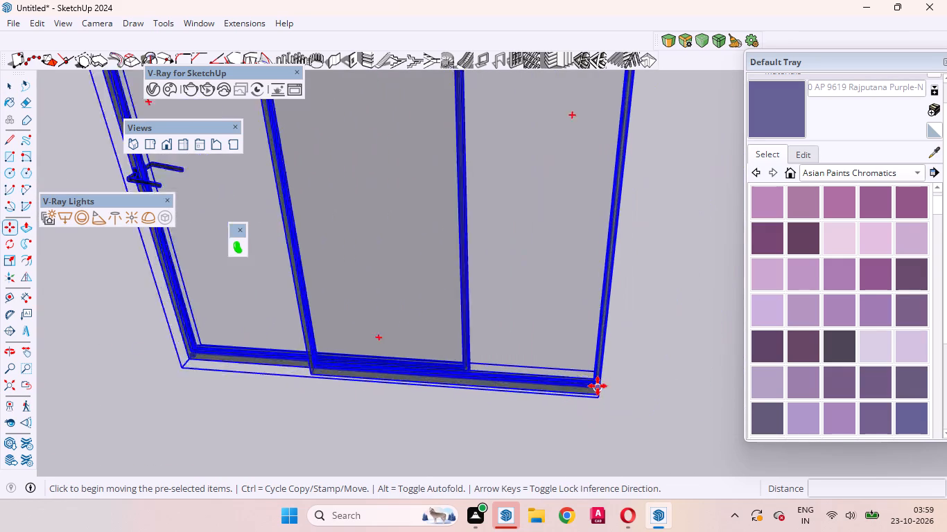
{"action": "scroll", "coordinate": [598, 386], "scroll_direction": "up", "scroll_amount": 16}
{"action": "scroll", "coordinate": [611, 402], "scroll_direction": "down", "scroll_amount": 1}
{"action": "middle_click_drag", "start_coordinate": [611, 402], "coordinate": [537, 394]}
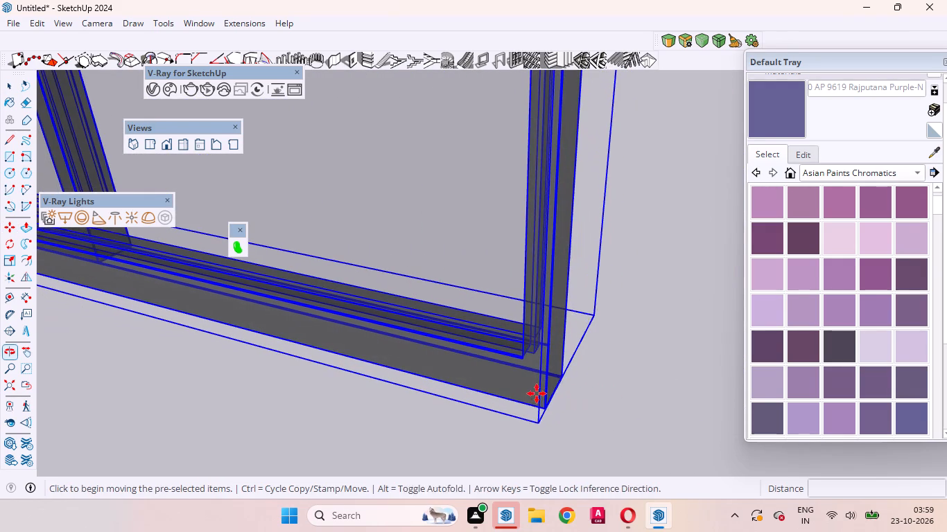
{"action": "middle_click_drag", "start_coordinate": [554, 413], "coordinate": [399, 405]}
{"action": "scroll", "coordinate": [398, 403], "scroll_direction": "up", "scroll_amount": 1}
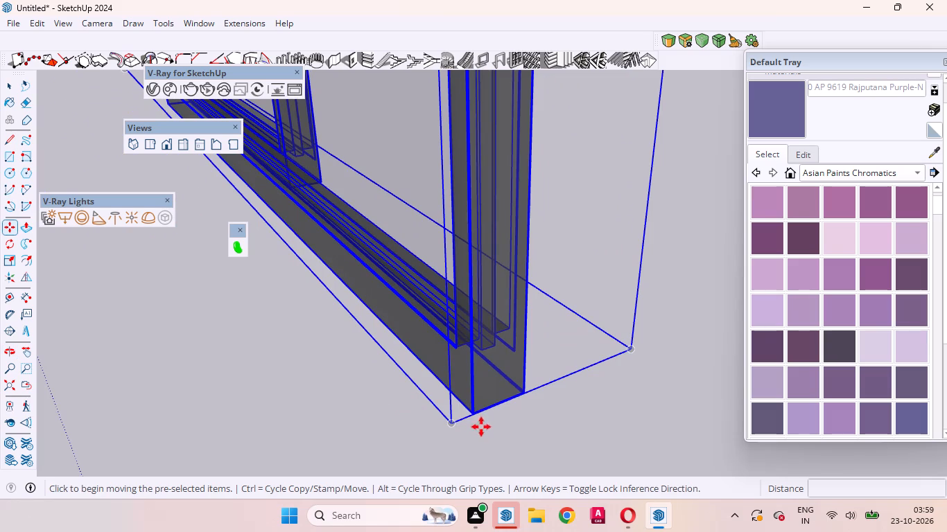
{"action": "left_click", "coordinate": [473, 411]}
{"action": "scroll", "coordinate": [535, 375], "scroll_direction": "down", "scroll_amount": 5}
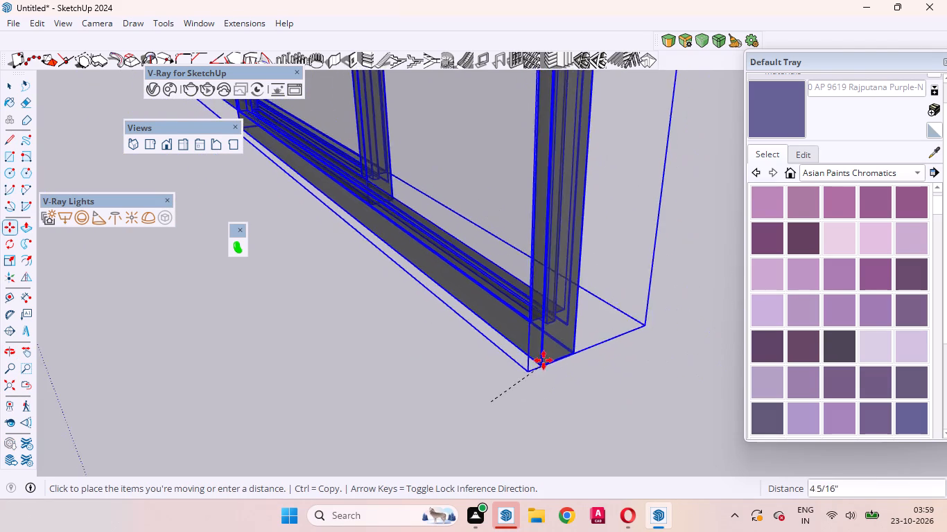
{"action": "scroll", "coordinate": [544, 360], "scroll_direction": "down", "scroll_amount": 14}
{"action": "scroll", "coordinate": [577, 348], "scroll_direction": "up", "scroll_amount": 1}
{"action": "scroll", "coordinate": [577, 348], "scroll_direction": "down", "scroll_amount": 1}
{"action": "scroll", "coordinate": [577, 348], "scroll_direction": "up", "scroll_amount": 3}
{"action": "scroll", "coordinate": [577, 348], "scroll_direction": "down", "scroll_amount": 20}
{"action": "scroll", "coordinate": [577, 348], "scroll_direction": "down", "scroll_amount": 2}
{"action": "scroll", "coordinate": [605, 344], "scroll_direction": "up", "scroll_amount": 1}
{"action": "scroll", "coordinate": [605, 344], "scroll_direction": "down", "scroll_amount": 2}
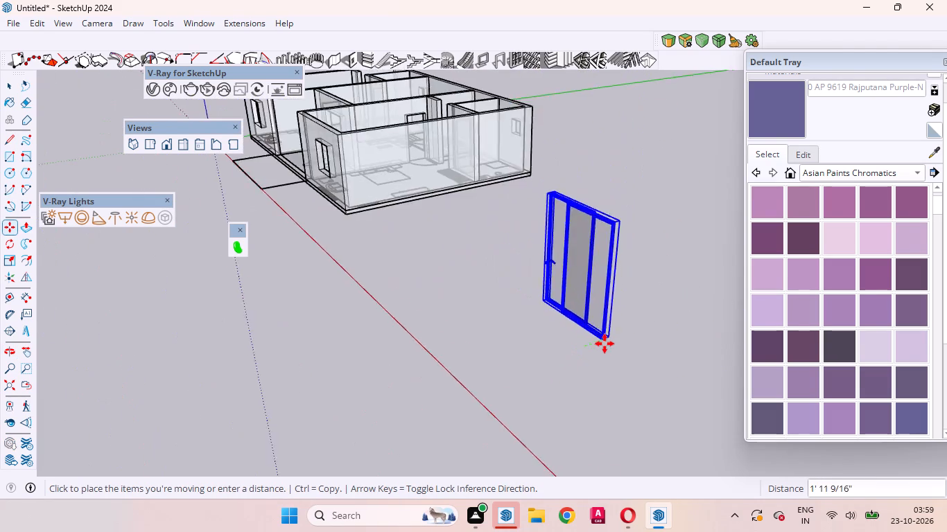
{"action": "scroll", "coordinate": [605, 344], "scroll_direction": "down", "scroll_amount": 9}
{"action": "scroll", "coordinate": [533, 287], "scroll_direction": "up", "scroll_amount": 20}
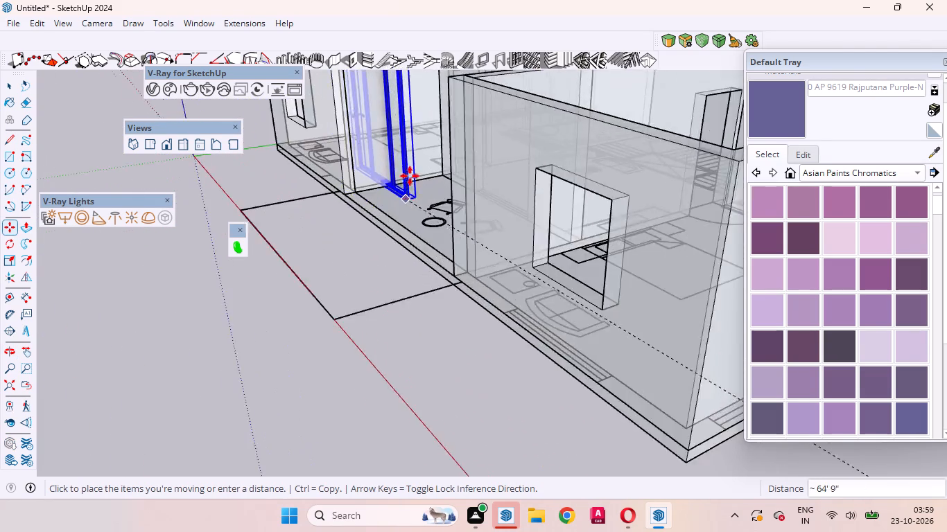
{"action": "scroll", "coordinate": [410, 176], "scroll_direction": "up", "scroll_amount": 2}
{"action": "middle_click_drag", "start_coordinate": [421, 169], "coordinate": [574, 267]}
{"action": "scroll", "coordinate": [593, 276], "scroll_direction": "down", "scroll_amount": 10}
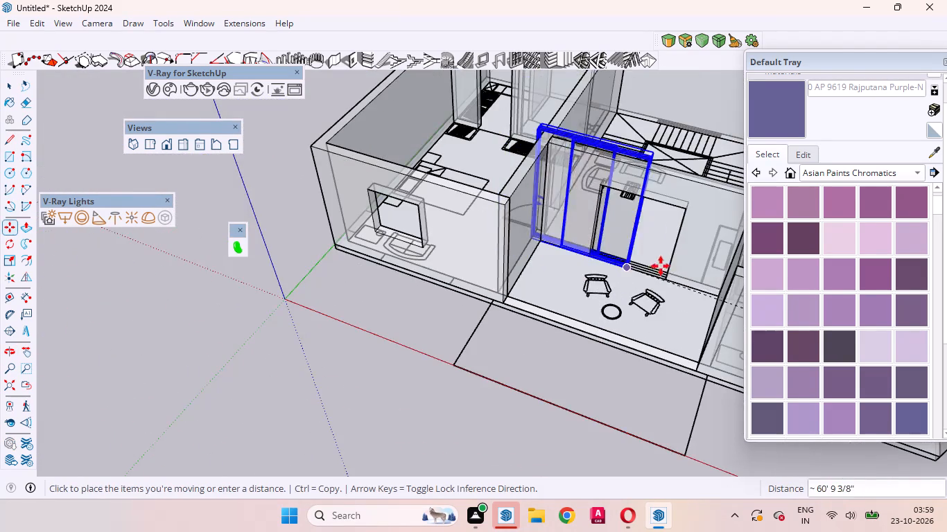
{"action": "scroll", "coordinate": [661, 266], "scroll_direction": "up", "scroll_amount": 20}
{"action": "scroll", "coordinate": [661, 266], "scroll_direction": "up", "scroll_amount": 10}
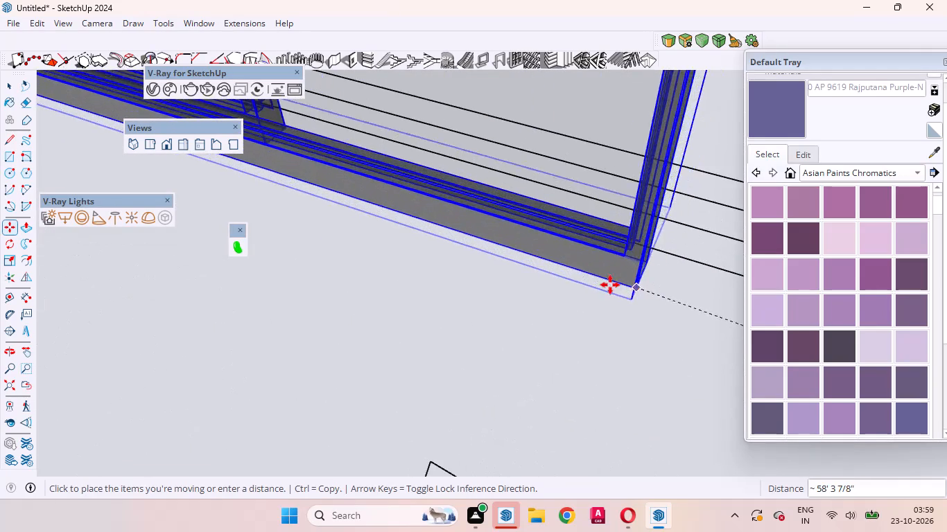
{"action": "scroll", "coordinate": [608, 285], "scroll_direction": "down", "scroll_amount": 11}
{"action": "scroll", "coordinate": [649, 278], "scroll_direction": "up", "scroll_amount": 10}
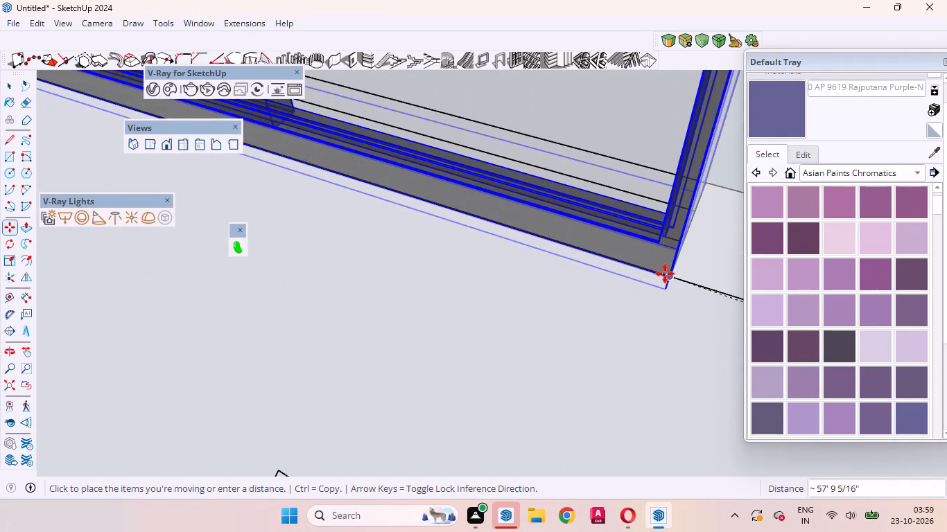
{"action": "left_click", "coordinate": [674, 272]}
Lower the sliding window's height along the blue axis from its top, by about 0.91 and again by about 0.75.
{"action": "scroll", "coordinate": [587, 299], "scroll_direction": "down", "scroll_amount": 12}
{"action": "scroll", "coordinate": [620, 299], "scroll_direction": "up", "scroll_amount": 1}
{"action": "scroll", "coordinate": [620, 299], "scroll_direction": "down", "scroll_amount": 2}
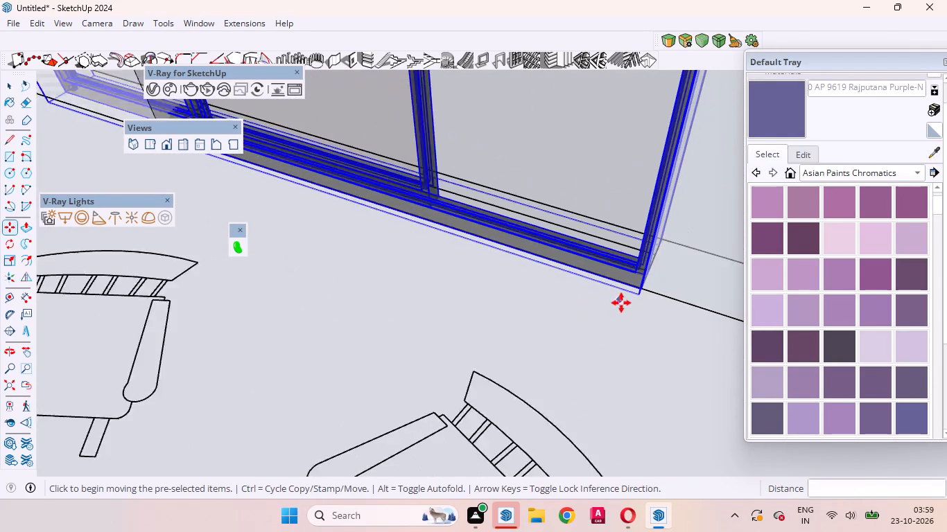
{"action": "scroll", "coordinate": [621, 303], "scroll_direction": "down", "scroll_amount": 3}
{"action": "scroll", "coordinate": [619, 303], "scroll_direction": "up", "scroll_amount": 1}
{"action": "scroll", "coordinate": [619, 303], "scroll_direction": "down", "scroll_amount": 13}
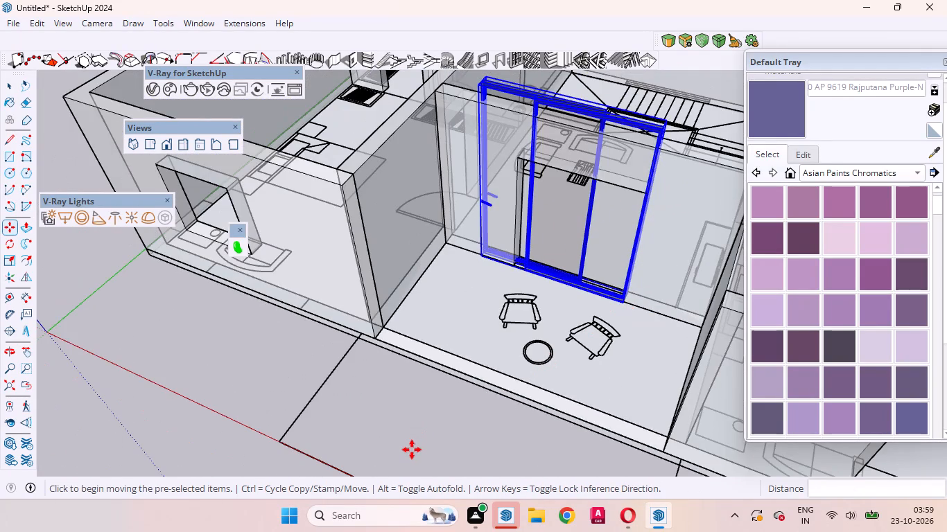
{"action": "key", "text": "space"}
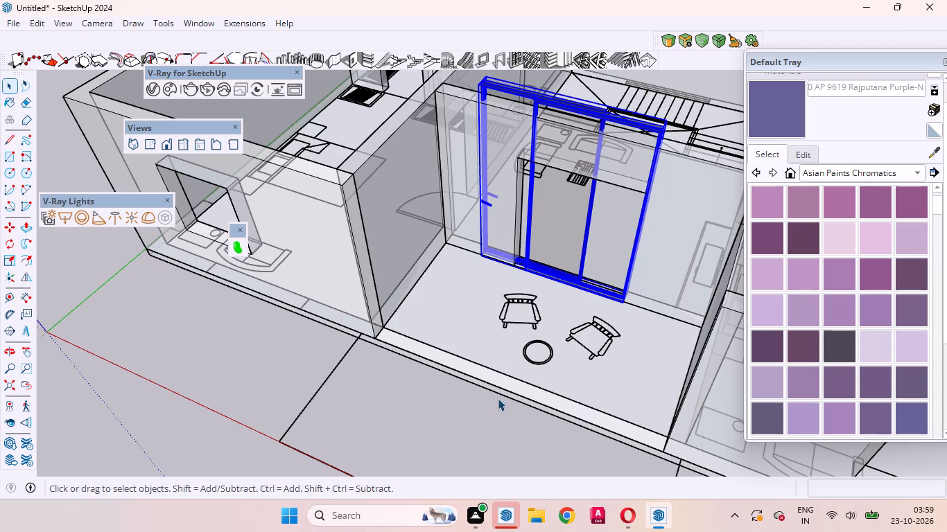
{"action": "key", "text": "s"}
{"action": "left_click", "coordinate": [573, 100]}
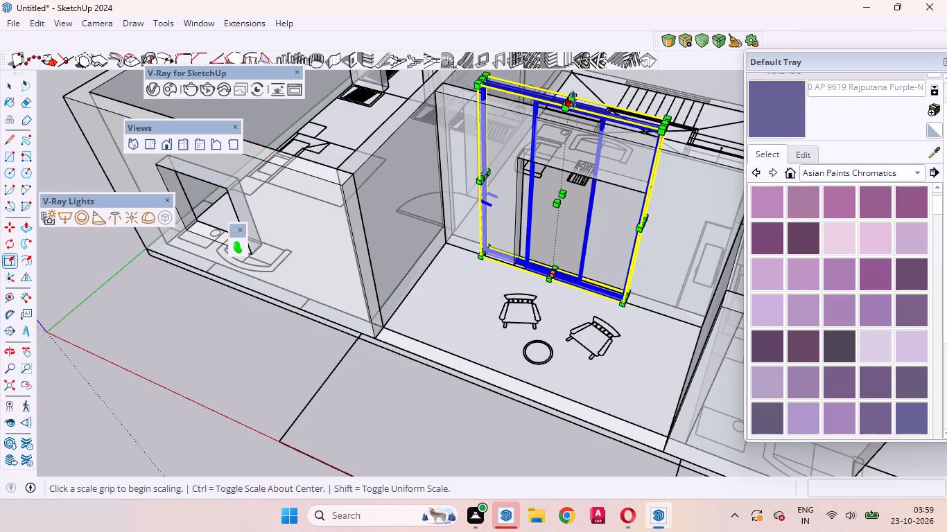
{"action": "left_click", "coordinate": [559, 239]}
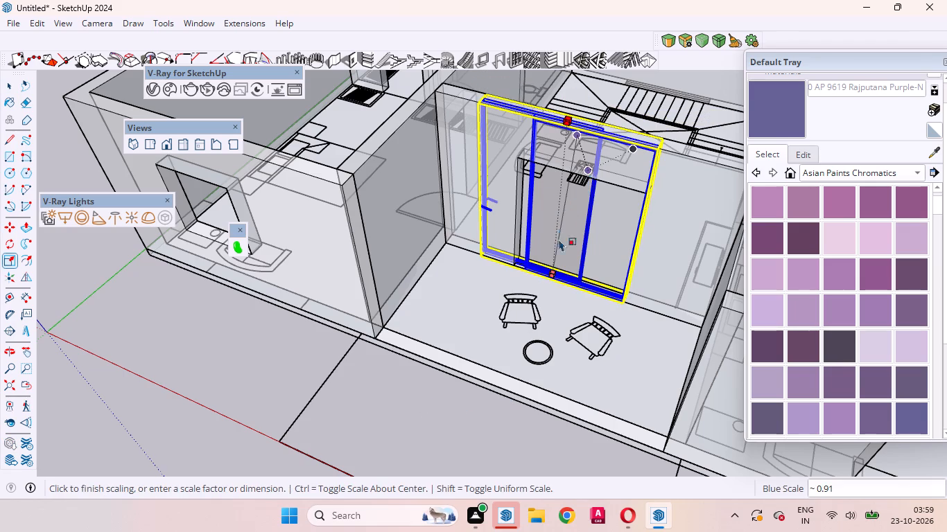
{"action": "left_click", "coordinate": [569, 117]}
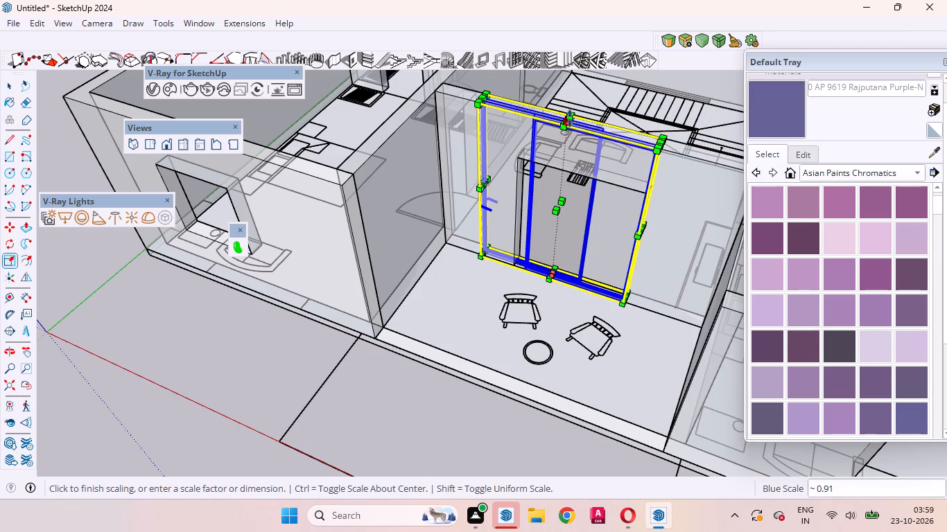
{"action": "left_click", "coordinate": [577, 198]}
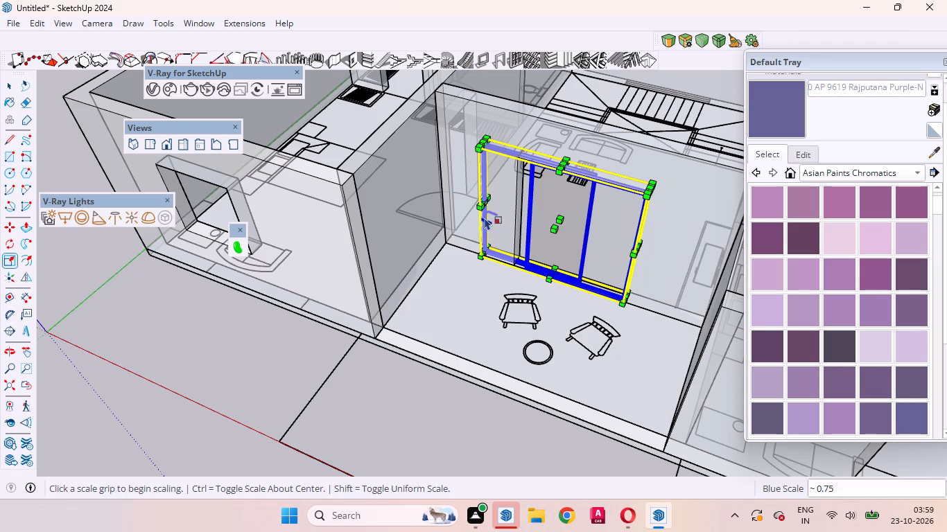
Narrow the sliding window along the red axis to about 0.76 to match the opening's width, and deselect it.
{"action": "left_click", "coordinate": [486, 199]}
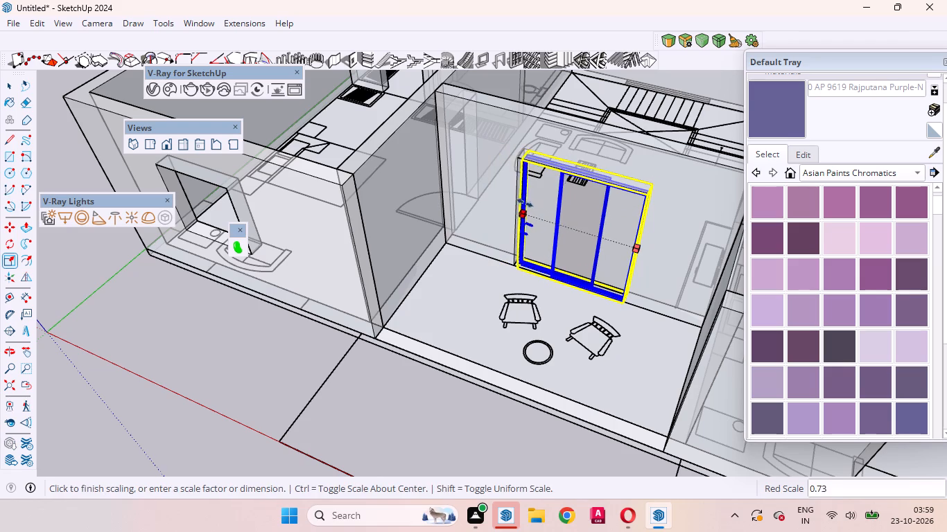
{"action": "left_click", "coordinate": [523, 202]}
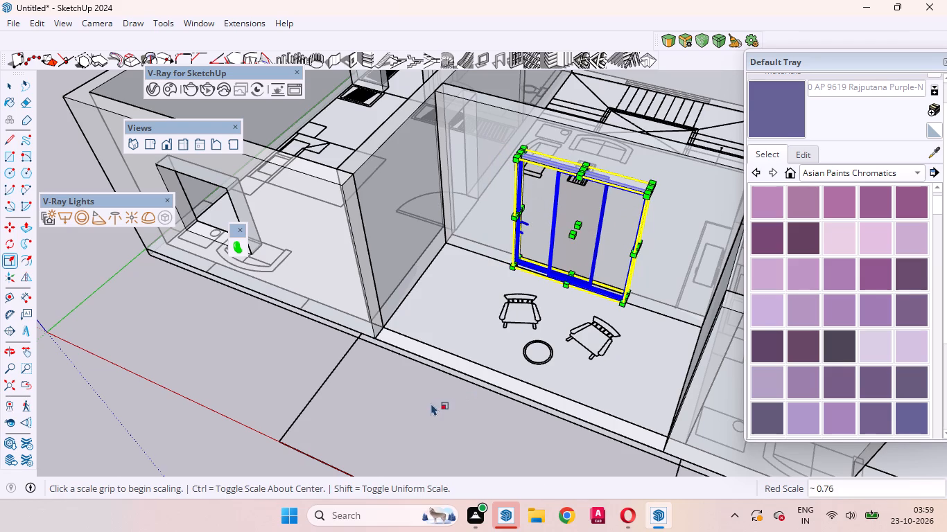
{"action": "key", "text": "space"}
{"action": "left_click", "coordinate": [406, 433]}
Examine how the sliding window's top rail, sides and depth fit in the wall opening.
{"action": "middle_click_drag", "start_coordinate": [602, 224], "coordinate": [679, 100]}
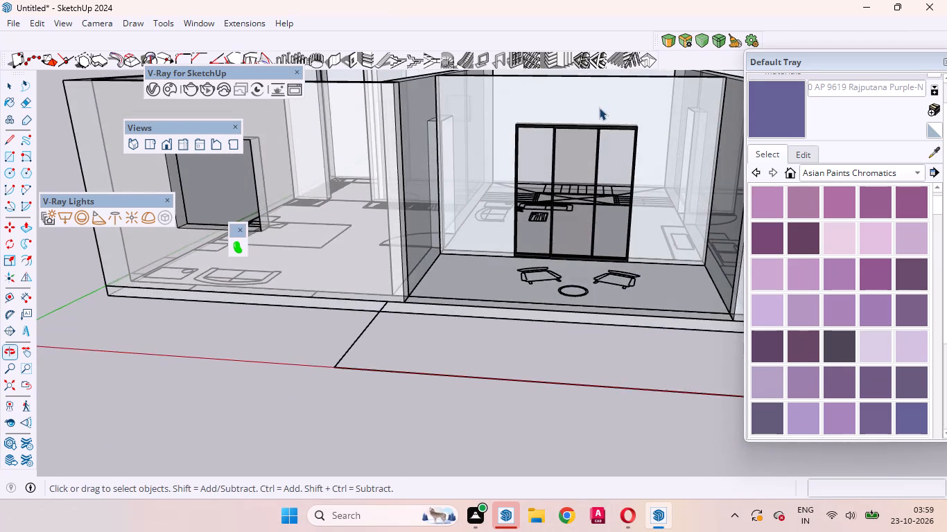
{"action": "scroll", "coordinate": [599, 109], "scroll_direction": "up", "scroll_amount": 20}
{"action": "scroll", "coordinate": [599, 109], "scroll_direction": "up", "scroll_amount": 4}
{"action": "middle_click_drag", "start_coordinate": [570, 181], "coordinate": [568, 103]}
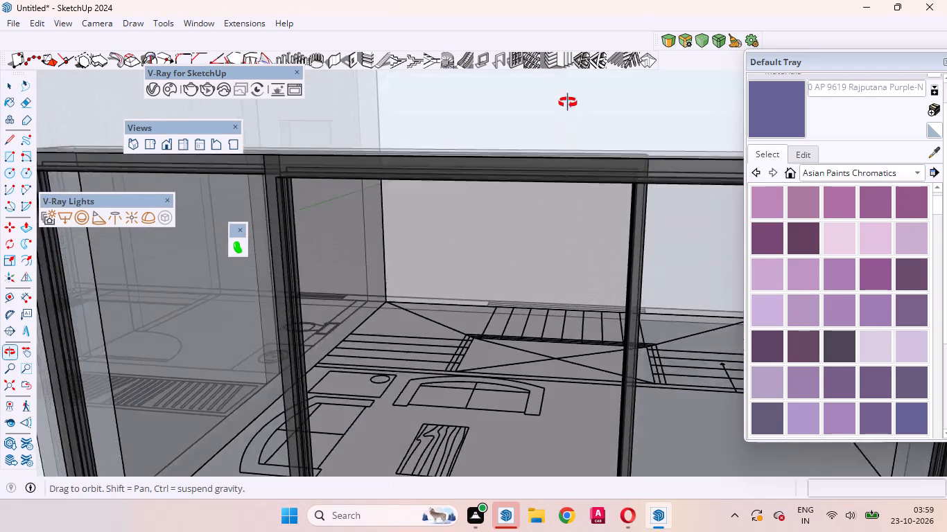
{"action": "middle_click_drag", "start_coordinate": [568, 103], "coordinate": [590, 382]}
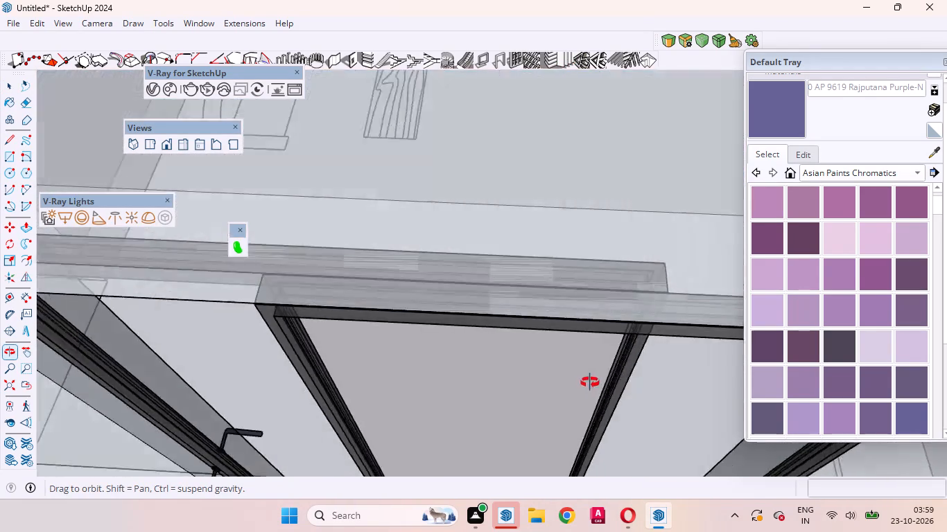
{"action": "middle_click_drag", "start_coordinate": [590, 382], "coordinate": [87, 295]}
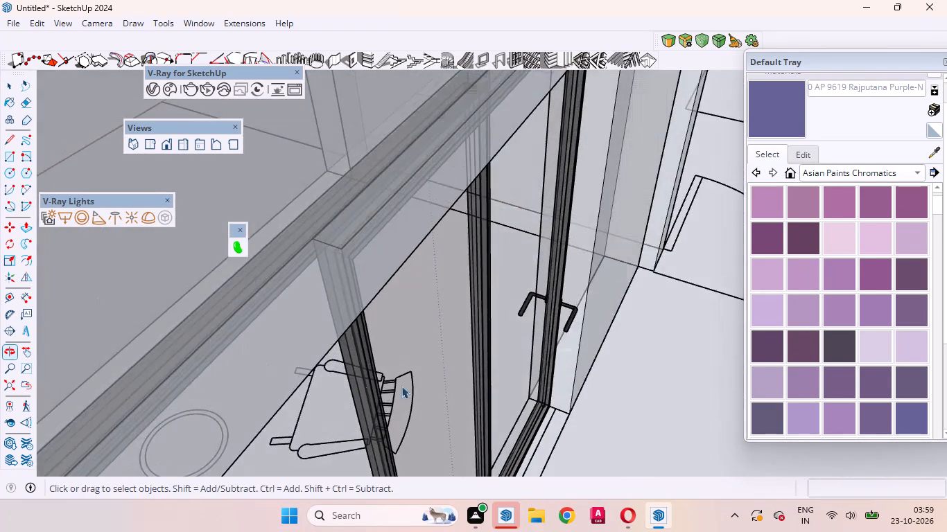
{"action": "scroll", "coordinate": [407, 386], "scroll_direction": "up", "scroll_amount": 1}
{"action": "scroll", "coordinate": [407, 386], "scroll_direction": "down", "scroll_amount": 4}
{"action": "scroll", "coordinate": [410, 386], "scroll_direction": "up", "scroll_amount": 1}
{"action": "scroll", "coordinate": [411, 386], "scroll_direction": "down", "scroll_amount": 2}
{"action": "scroll", "coordinate": [459, 338], "scroll_direction": "down", "scroll_amount": 5}
{"action": "scroll", "coordinate": [509, 368], "scroll_direction": "down", "scroll_amount": 5}
Move the sliding window about 1 3/8" across the wall's thickness, taking it from its lower outer frame corner.
{"action": "middle_click_drag", "start_coordinate": [502, 403], "coordinate": [294, 420]}
{"action": "scroll", "coordinate": [393, 416], "scroll_direction": "up", "scroll_amount": 17}
{"action": "scroll", "coordinate": [498, 314], "scroll_direction": "up", "scroll_amount": 6}
{"action": "left_click", "coordinate": [498, 308]}
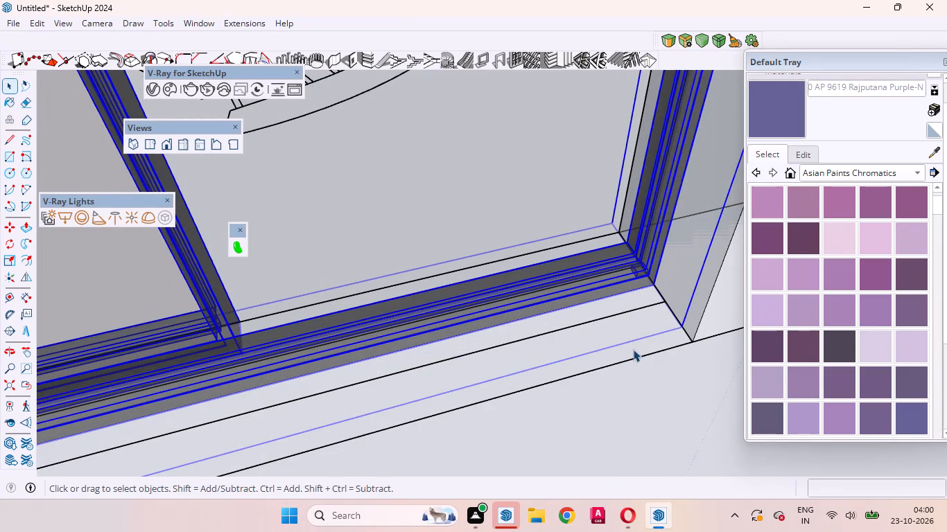
{"action": "key", "text": "m"}
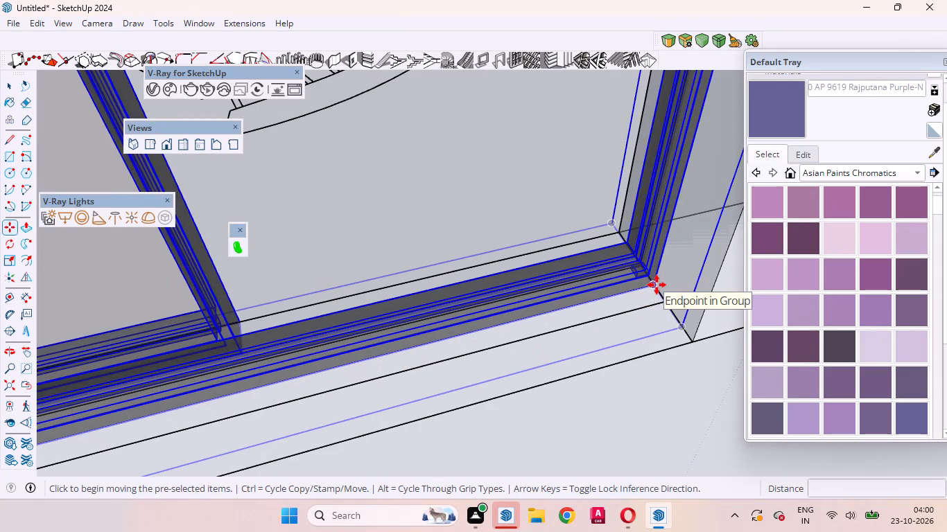
{"action": "left_click", "coordinate": [657, 285]}
{"action": "left_click", "coordinate": [659, 301]}
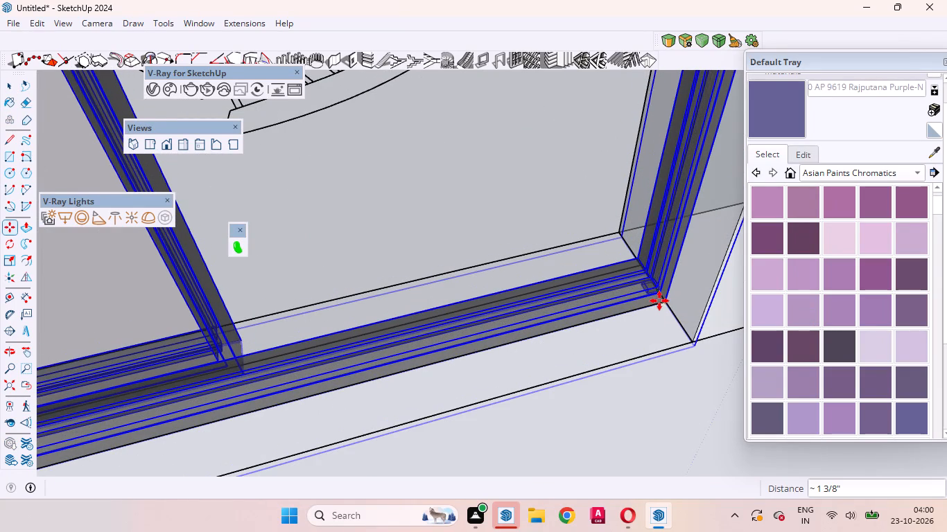
{"action": "scroll", "coordinate": [611, 333], "scroll_direction": "down", "scroll_amount": 16}
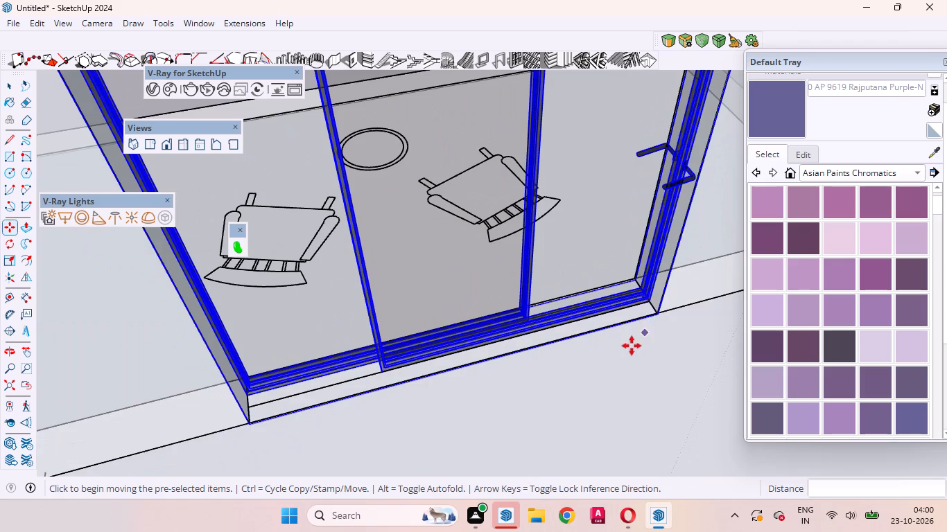
{"action": "key", "text": "space"}
Examine how the sliding window's bottom rail and frame sit on the opening's sill, and deselect the window.
{"action": "scroll", "coordinate": [354, 387], "scroll_direction": "up", "scroll_amount": 13}
{"action": "middle_click_drag", "start_coordinate": [419, 393], "coordinate": [469, 396]}
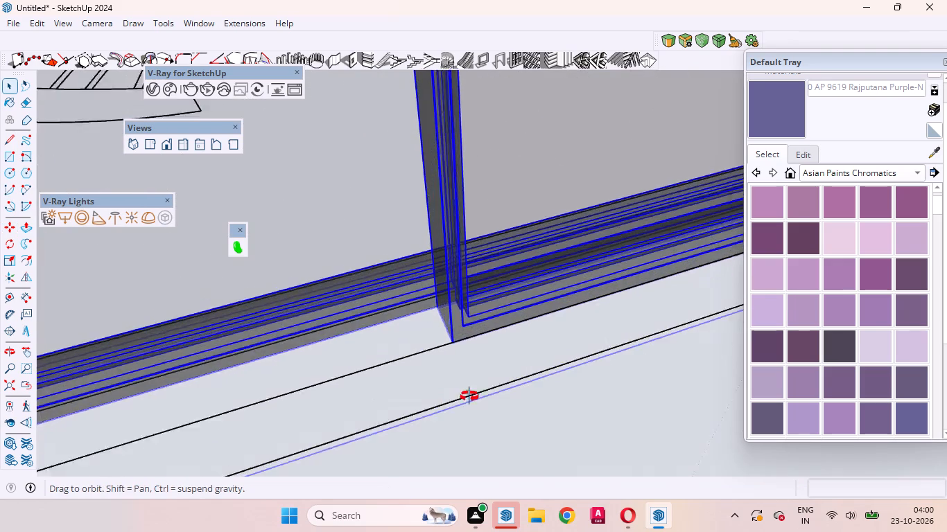
{"action": "middle_click_drag", "start_coordinate": [469, 396], "coordinate": [767, 335]}
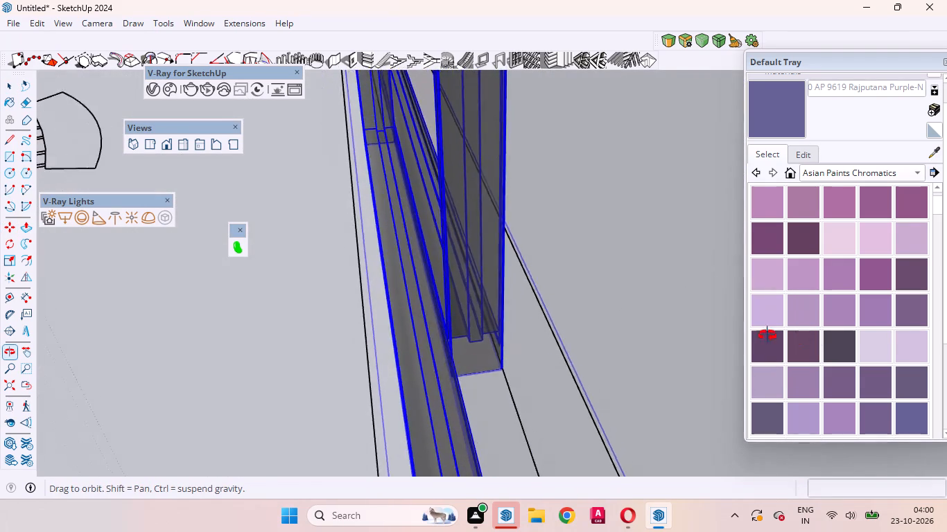
{"action": "middle_click_drag", "start_coordinate": [767, 335], "coordinate": [471, 452]}
{"action": "middle_click", "coordinate": [471, 452]}
{"action": "scroll", "coordinate": [562, 423], "scroll_direction": "down", "scroll_amount": 12}
{"action": "scroll", "coordinate": [564, 418], "scroll_direction": "up", "scroll_amount": 1}
{"action": "scroll", "coordinate": [564, 418], "scroll_direction": "down", "scroll_amount": 3}
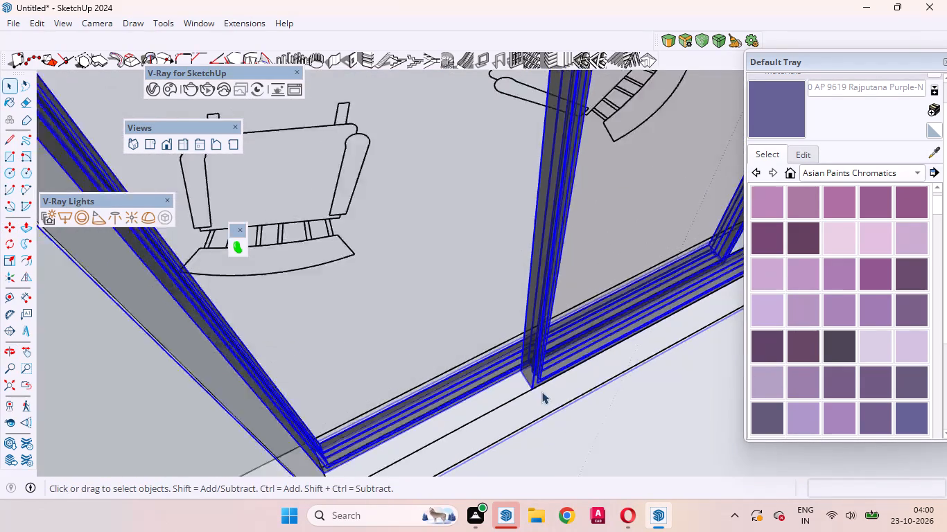
{"action": "scroll", "coordinate": [541, 391], "scroll_direction": "down", "scroll_amount": 19}
{"action": "scroll", "coordinate": [519, 359], "scroll_direction": "up", "scroll_amount": 1}
{"action": "scroll", "coordinate": [519, 359], "scroll_direction": "down", "scroll_amount": 4}
{"action": "left_click", "coordinate": [393, 177]}
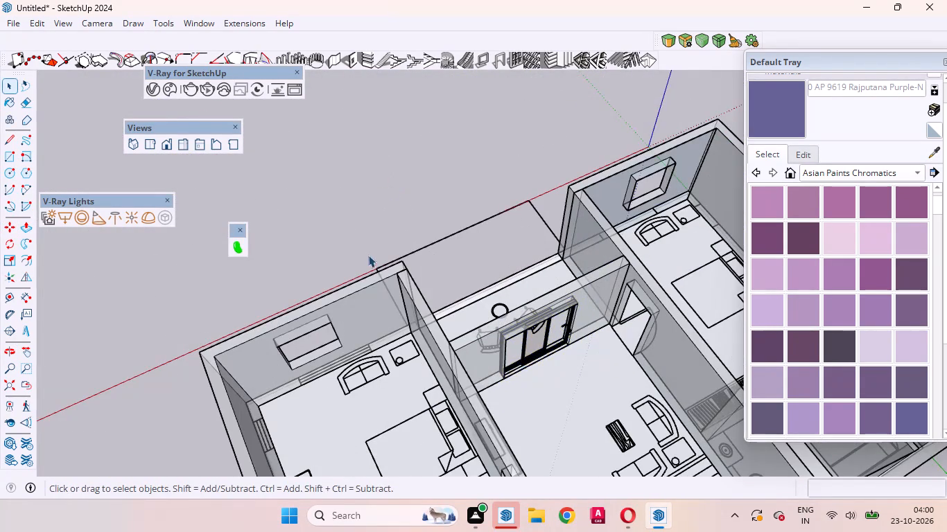
Search the 3D Warehouse models for "window".
{"action": "middle_click_drag", "start_coordinate": [370, 283], "coordinate": [946, 287]}
{"action": "scroll", "coordinate": [946, 270], "scroll_direction": "up", "scroll_amount": 1}
{"action": "scroll", "coordinate": [412, 258], "scroll_direction": "up", "scroll_amount": 2}
{"action": "scroll", "coordinate": [445, 283], "scroll_direction": "down", "scroll_amount": 5}
{"action": "left_click", "coordinate": [196, 27]}
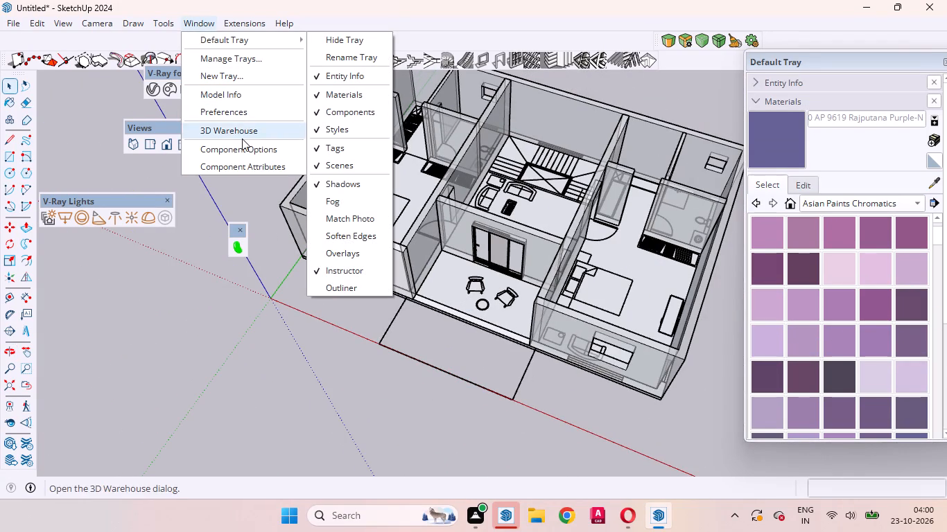
{"action": "left_click", "coordinate": [240, 132]}
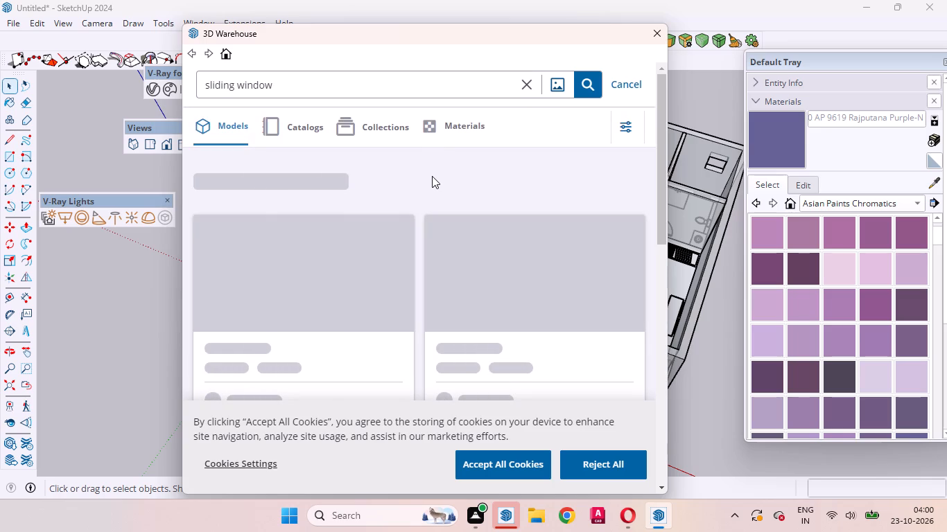
{"action": "left_click", "coordinate": [234, 86]}
{"action": "key", "text": "BackSpace"}
{"action": "key", "text": "BackSpace"}
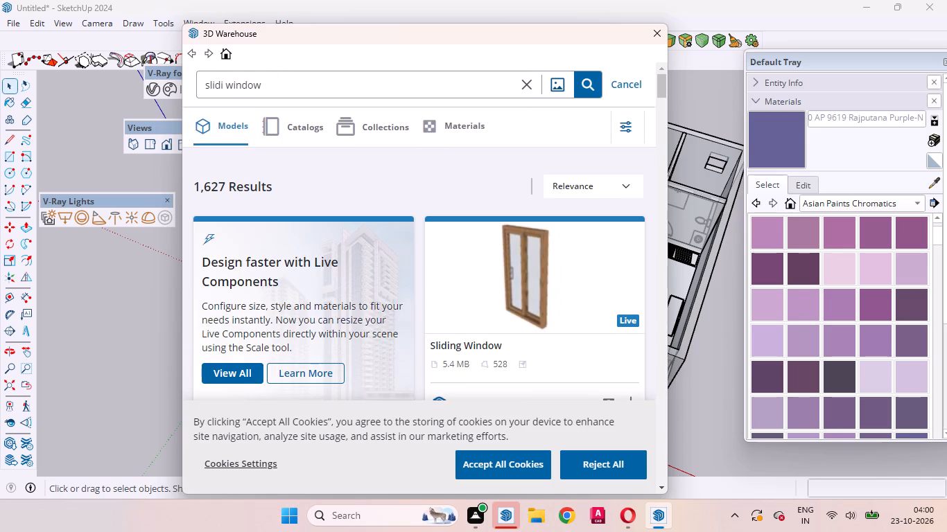
{"action": "key", "text": "BackSpace"}
{"action": "key", "text": "BackSpace"}
{"action": "key", "text": "BackSpace"}
{"action": "key", "text": "BackSpace"}
{"action": "key", "text": "BackSpace"}
{"action": "key", "text": "Return"}
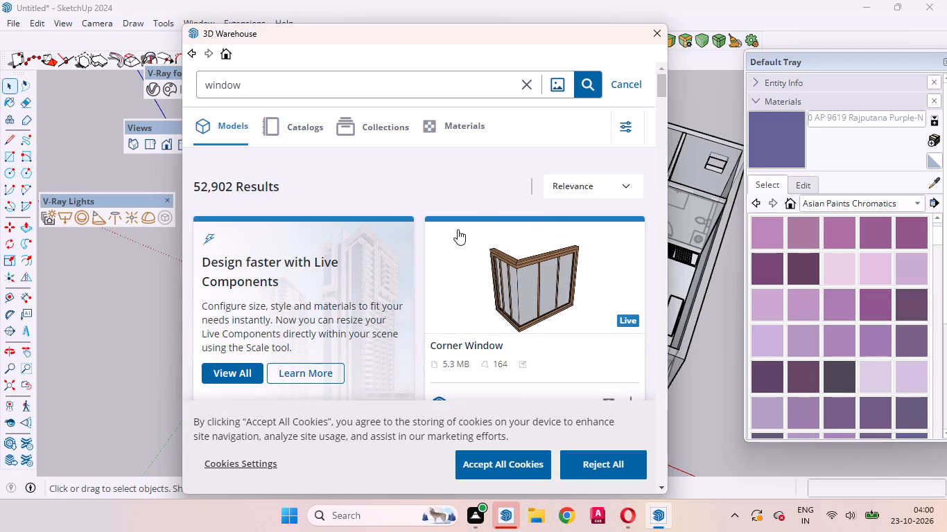
Look through the window models in the search results for one suited to the house's remaining window openings.
{"action": "scroll", "coordinate": [453, 247], "scroll_direction": "down", "scroll_amount": 5}
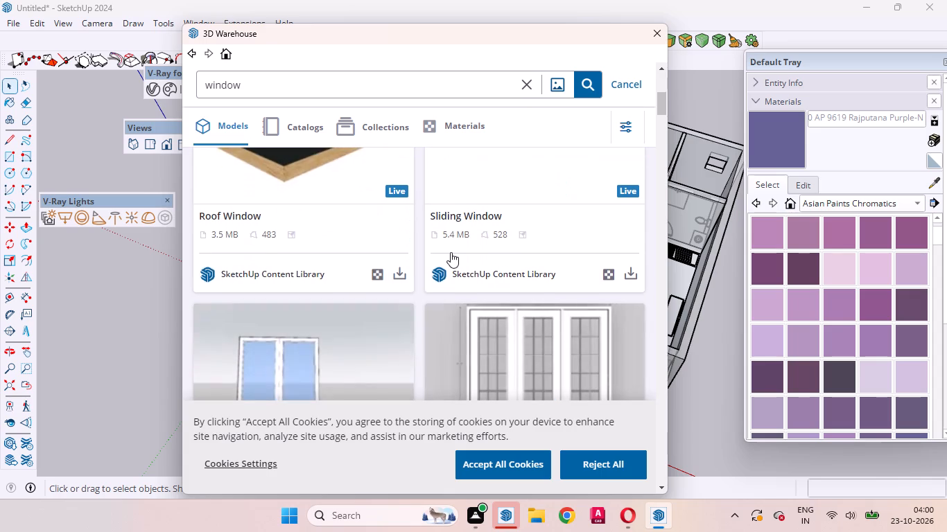
{"action": "scroll", "coordinate": [450, 253], "scroll_direction": "down", "scroll_amount": 3}
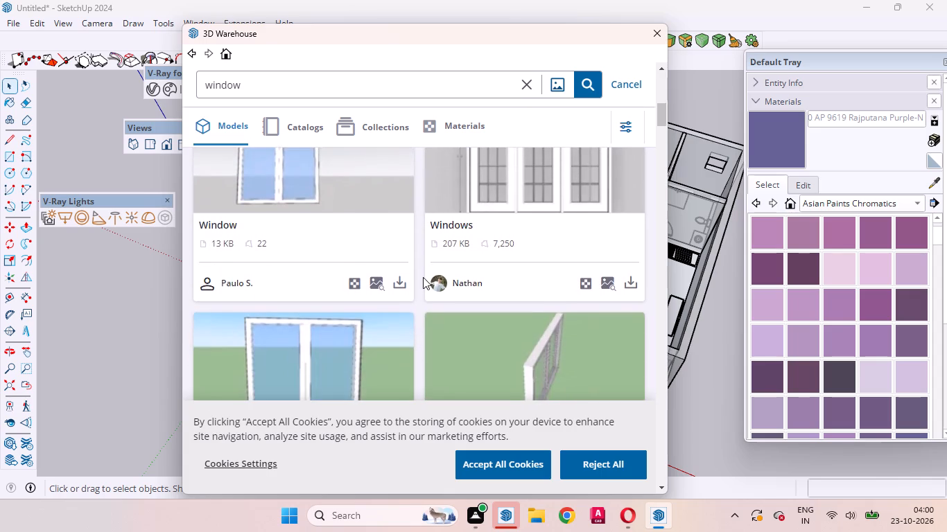
{"action": "scroll", "coordinate": [423, 277], "scroll_direction": "down", "scroll_amount": 8}
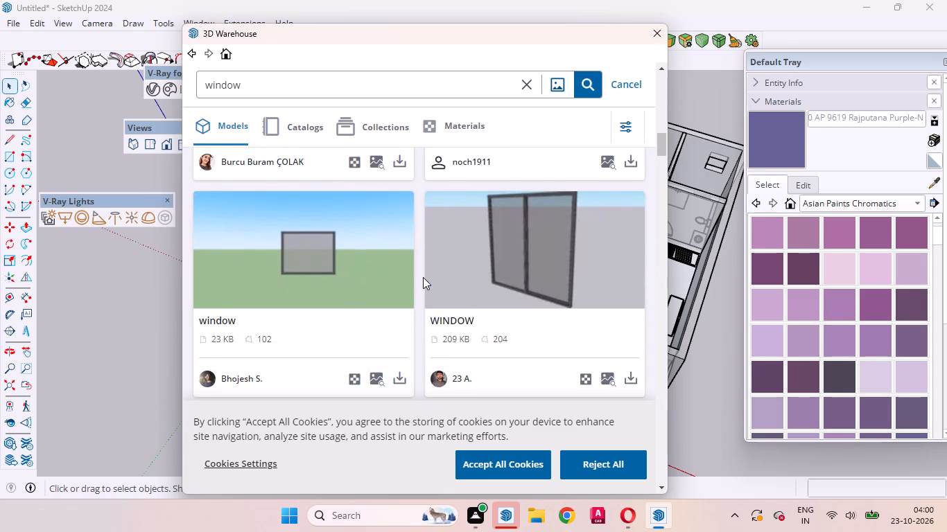
{"action": "scroll", "coordinate": [423, 277], "scroll_direction": "down", "scroll_amount": 2}
{"action": "scroll", "coordinate": [423, 277], "scroll_direction": "up", "scroll_amount": 1}
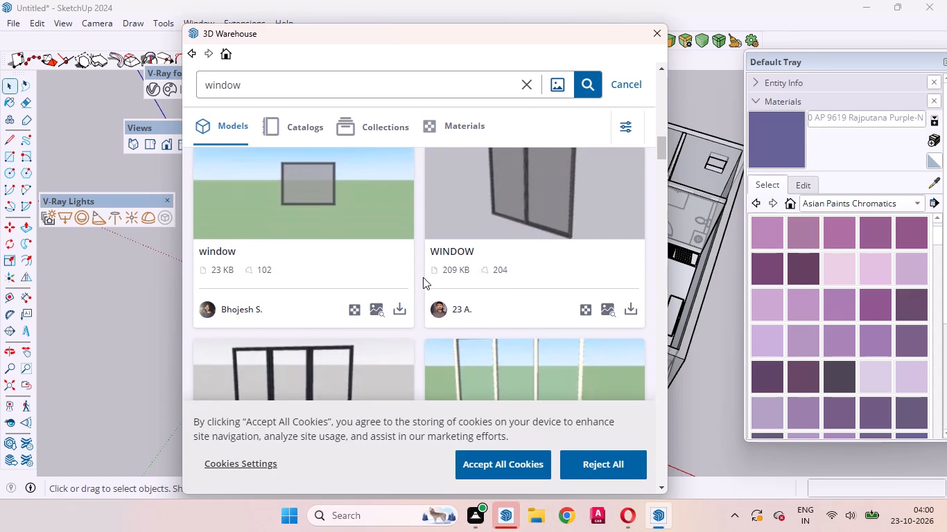
{"action": "scroll", "coordinate": [423, 277], "scroll_direction": "down", "scroll_amount": 8}
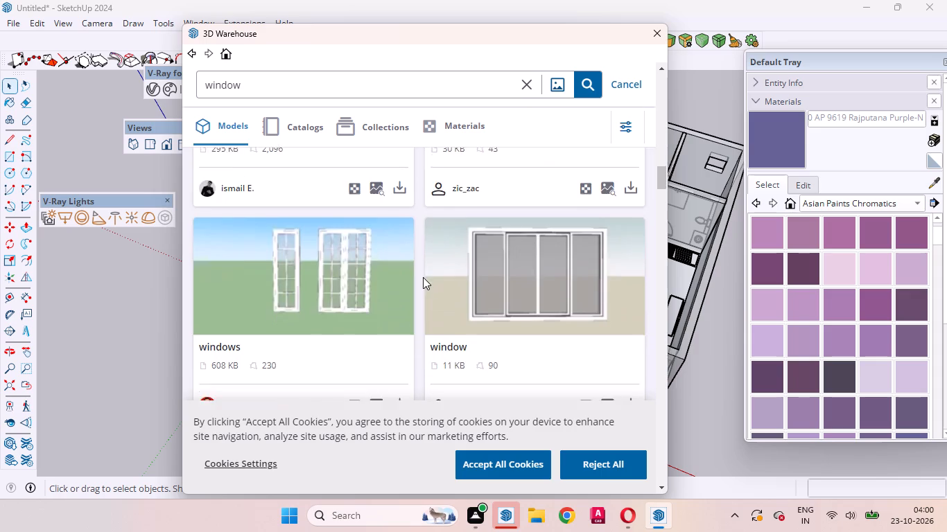
{"action": "scroll", "coordinate": [423, 277], "scroll_direction": "down", "scroll_amount": 6}
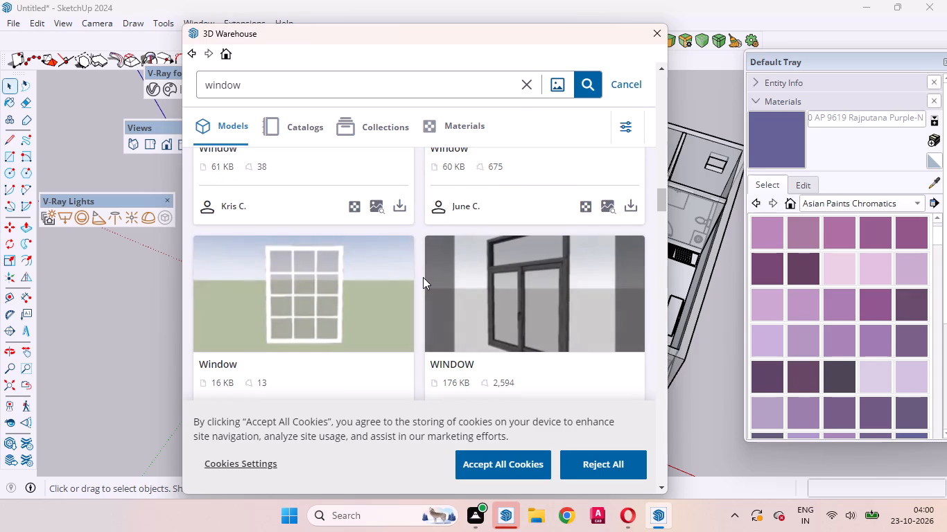
{"action": "scroll", "coordinate": [423, 277], "scroll_direction": "down", "scroll_amount": 5}
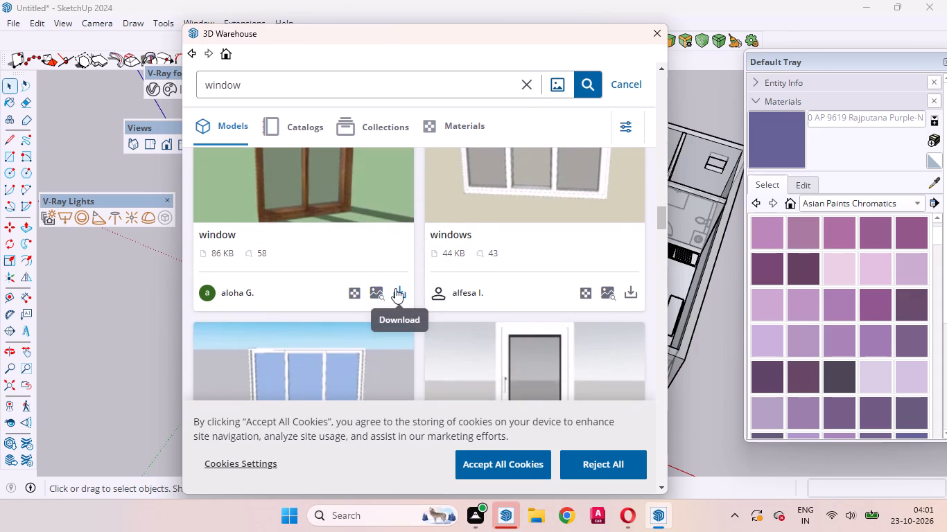
Download the 86 KB brown-framed two-pane window into the model and place it on the ground outside the chairs' balcony.
{"action": "left_click", "coordinate": [395, 288]}
{"action": "left_click", "coordinate": [369, 272]}
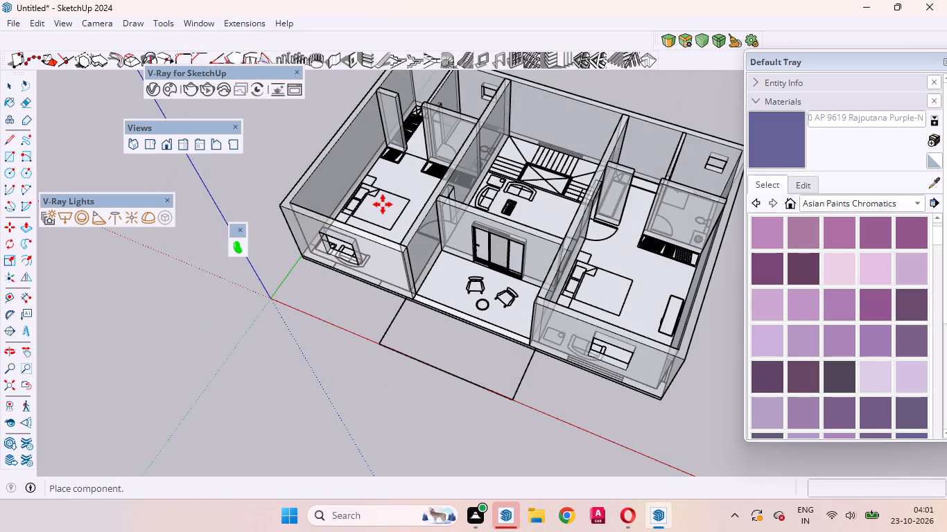
{"action": "scroll", "coordinate": [405, 377], "scroll_direction": "up", "scroll_amount": 11}
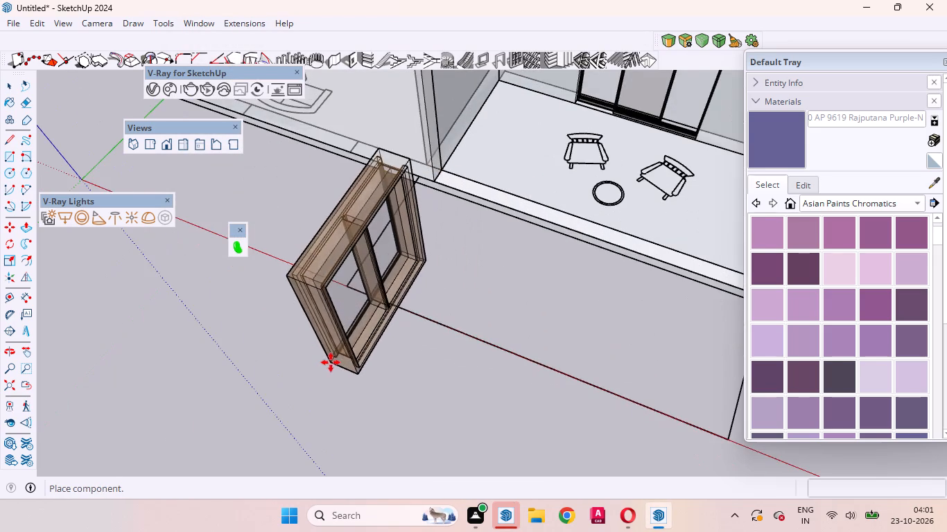
{"action": "middle_click_drag", "start_coordinate": [331, 362], "coordinate": [254, 371]}
{"action": "scroll", "coordinate": [254, 371], "scroll_direction": "up", "scroll_amount": 1}
{"action": "scroll", "coordinate": [468, 393], "scroll_direction": "down", "scroll_amount": 12}
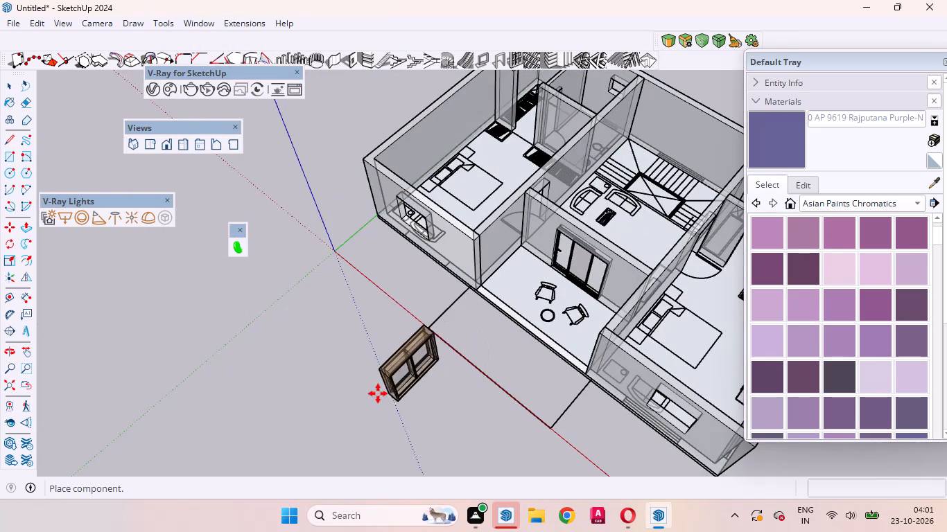
{"action": "left_click", "coordinate": [376, 393]}
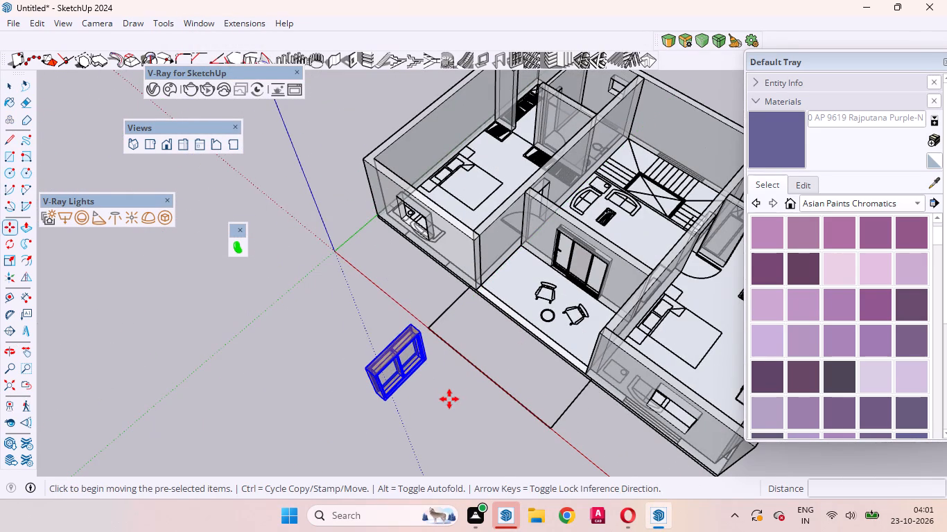
Rotate the placed brown window 90 degrees on the ground plane and deselect it.
{"action": "key", "text": "q"}
{"action": "left_click", "coordinate": [469, 401]}
{"action": "left_click", "coordinate": [410, 463]}
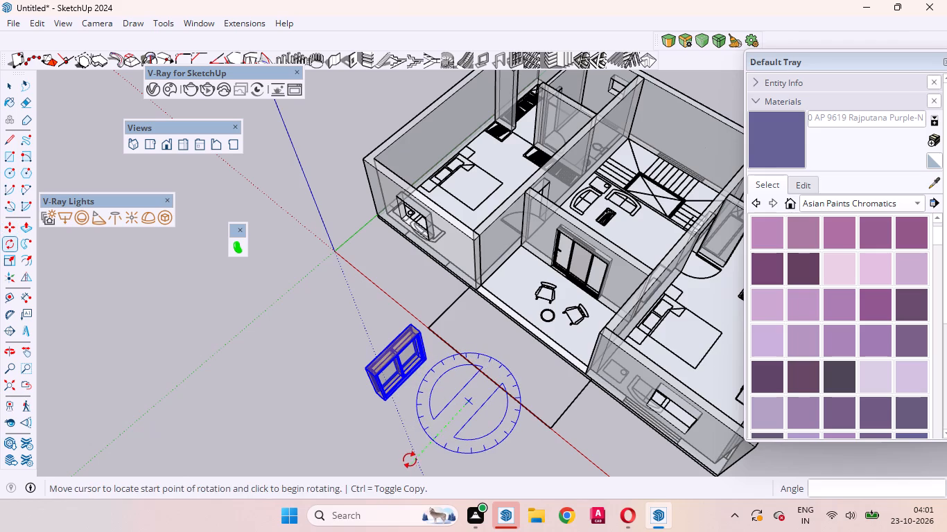
{"action": "type", "text": "90"}
{"action": "key", "text": "Return"}
{"action": "key", "text": "space"}
{"action": "left_click", "coordinate": [440, 373]}
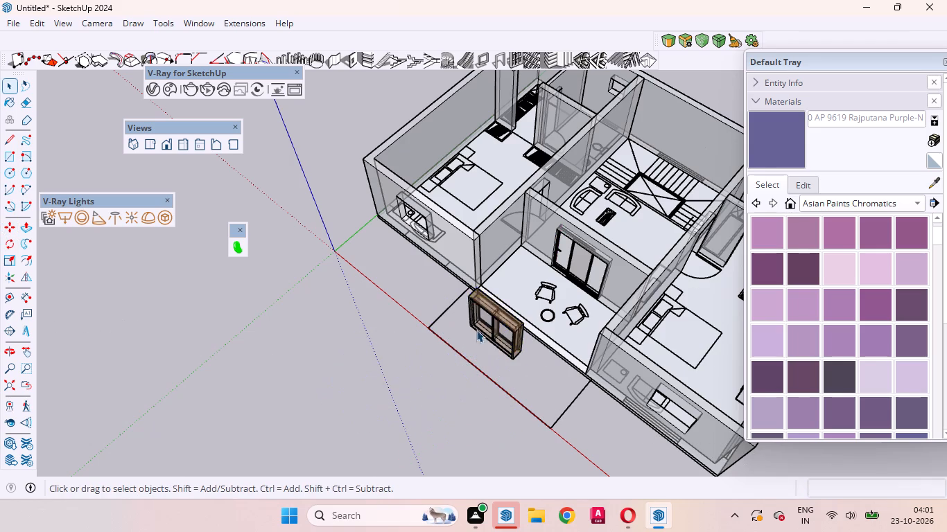
Thin the brown window's depth with a red-axis scale of about 0.42 and deselect it.
{"action": "scroll", "coordinate": [510, 311], "scroll_direction": "up", "scroll_amount": 16}
{"action": "scroll", "coordinate": [553, 398], "scroll_direction": "down", "scroll_amount": 1}
{"action": "scroll", "coordinate": [553, 398], "scroll_direction": "up", "scroll_amount": 7}
{"action": "middle_click_drag", "start_coordinate": [546, 380], "coordinate": [629, 339]}
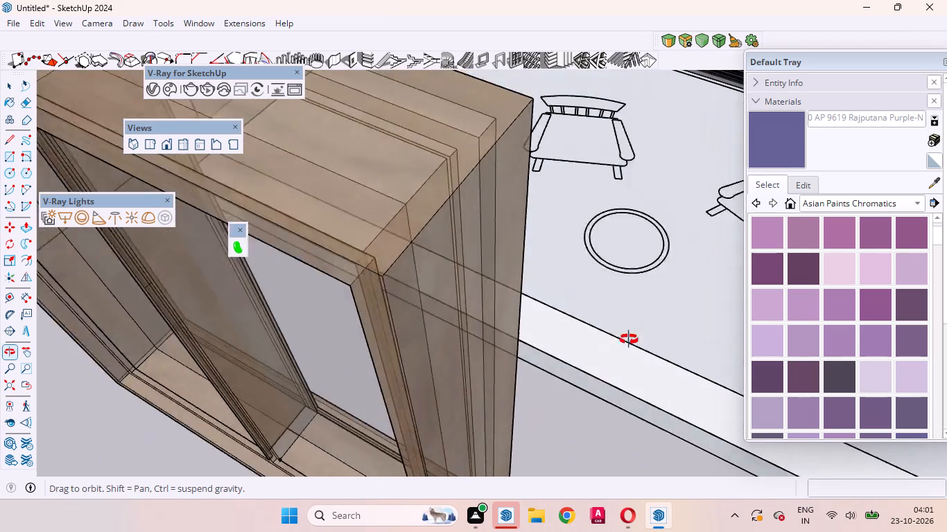
{"action": "middle_click_drag", "start_coordinate": [629, 339], "coordinate": [642, 336]}
{"action": "scroll", "coordinate": [642, 336], "scroll_direction": "up", "scroll_amount": 1}
{"action": "scroll", "coordinate": [641, 335], "scroll_direction": "down", "scroll_amount": 7}
{"action": "scroll", "coordinate": [636, 317], "scroll_direction": "up", "scroll_amount": 2}
{"action": "scroll", "coordinate": [636, 317], "scroll_direction": "down", "scroll_amount": 3}
{"action": "middle_click_drag", "start_coordinate": [477, 337], "coordinate": [570, 357]}
{"action": "scroll", "coordinate": [570, 357], "scroll_direction": "down", "scroll_amount": 4}
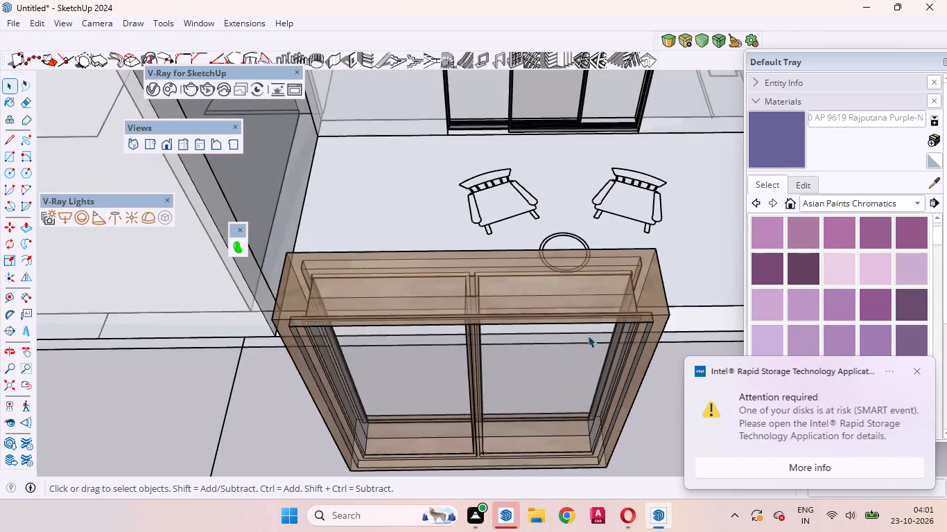
{"action": "scroll", "coordinate": [588, 335], "scroll_direction": "down", "scroll_amount": 8}
{"action": "middle_click_drag", "start_coordinate": [427, 339], "coordinate": [637, 435]}
{"action": "scroll", "coordinate": [633, 407], "scroll_direction": "up", "scroll_amount": 6}
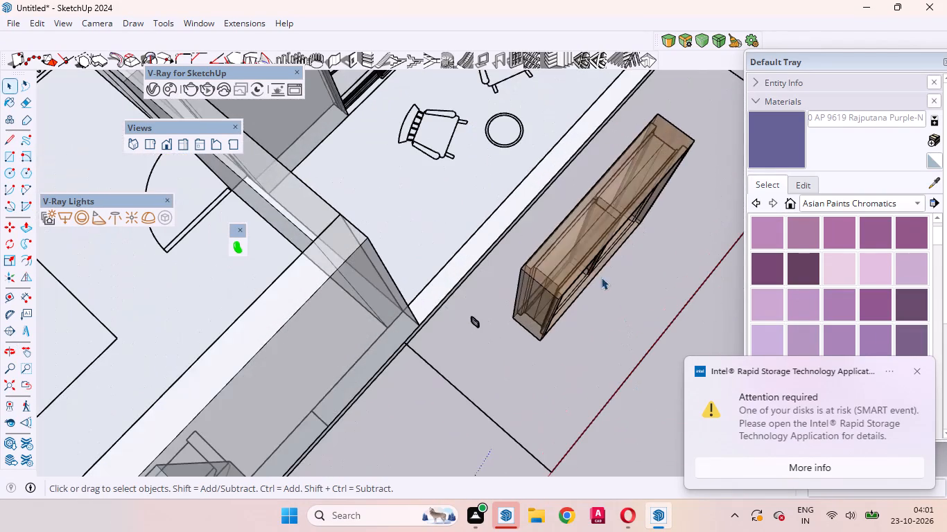
{"action": "left_click", "coordinate": [577, 248]}
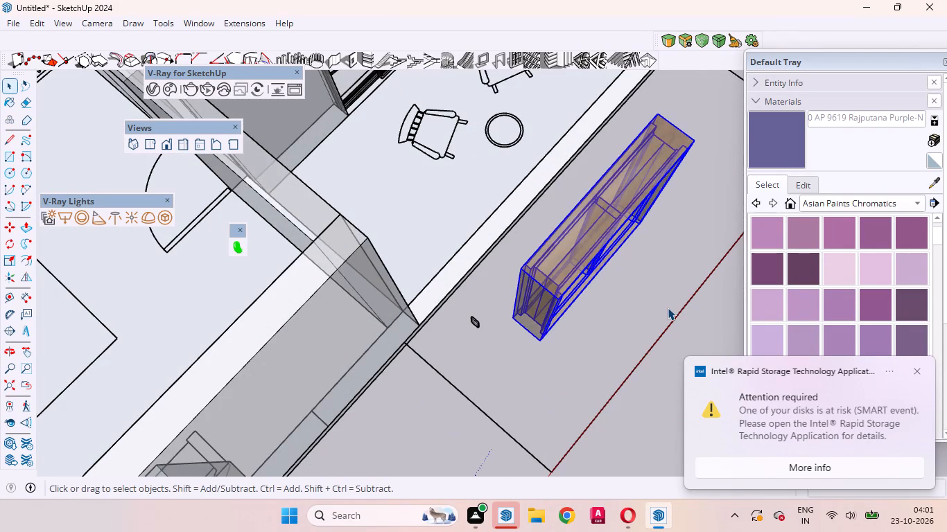
{"action": "key", "text": "s"}
{"action": "left_click", "coordinate": [613, 254]}
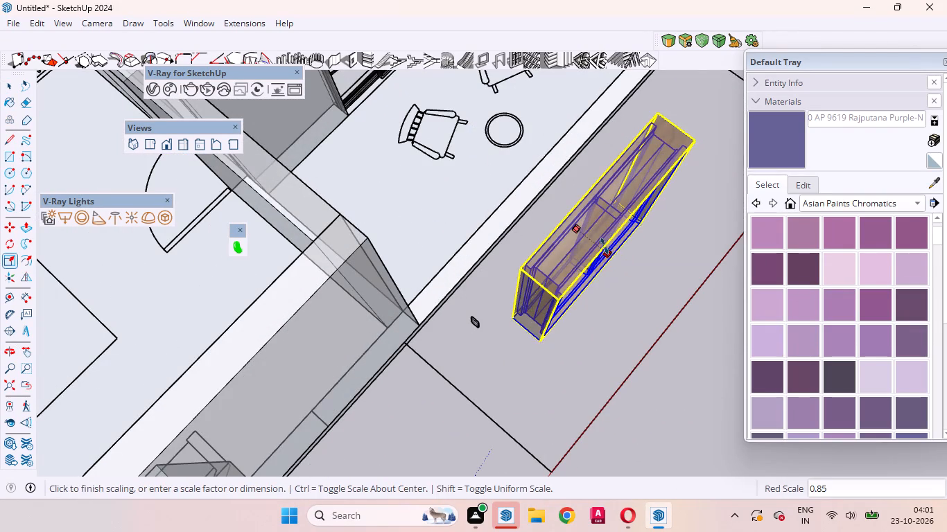
{"action": "left_click", "coordinate": [591, 238]}
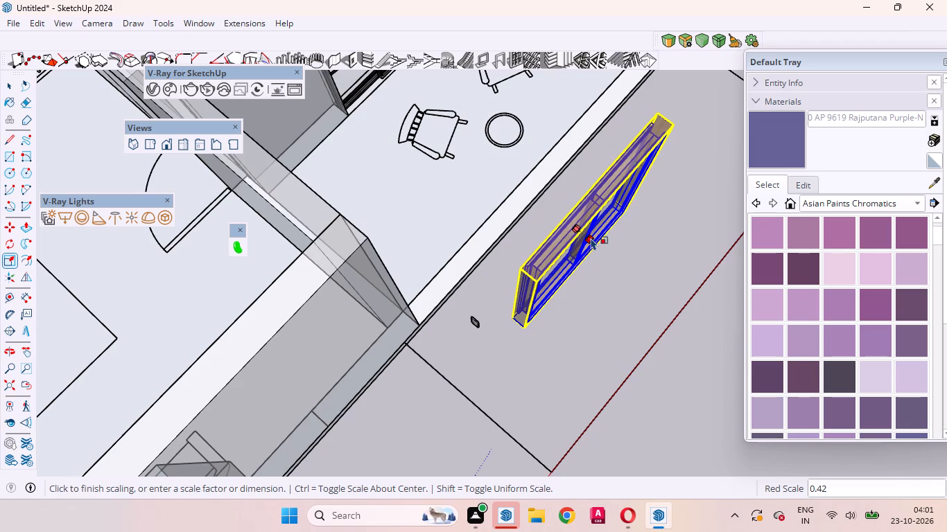
{"action": "key", "text": "space"}
{"action": "left_click", "coordinate": [611, 319]}
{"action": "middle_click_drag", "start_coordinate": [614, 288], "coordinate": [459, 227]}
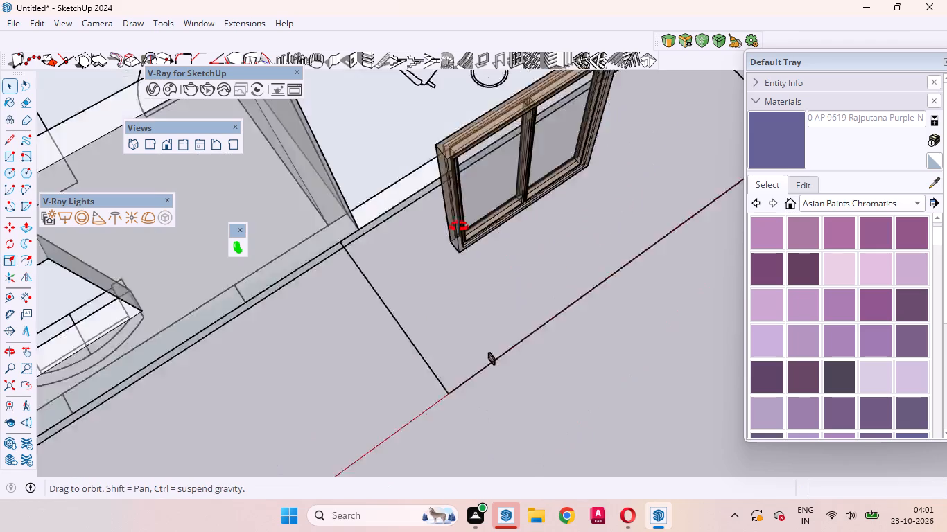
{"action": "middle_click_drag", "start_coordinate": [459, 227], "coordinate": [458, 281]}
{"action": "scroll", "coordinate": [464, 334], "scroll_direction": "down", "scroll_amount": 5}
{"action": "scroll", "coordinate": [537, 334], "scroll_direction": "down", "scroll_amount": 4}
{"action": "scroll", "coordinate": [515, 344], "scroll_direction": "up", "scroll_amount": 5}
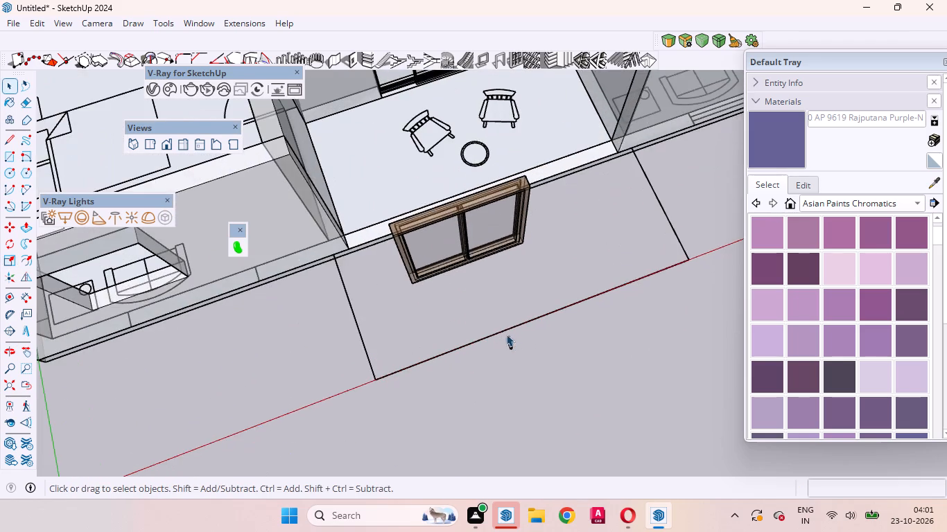
Delete the small stray panel lying far below the house from inside its group, and leave the group.
{"action": "scroll", "coordinate": [520, 345], "scroll_direction": "up", "scroll_amount": 2}
{"action": "middle_click_drag", "start_coordinate": [521, 347], "coordinate": [475, 312]}
{"action": "scroll", "coordinate": [490, 359], "scroll_direction": "down", "scroll_amount": 5}
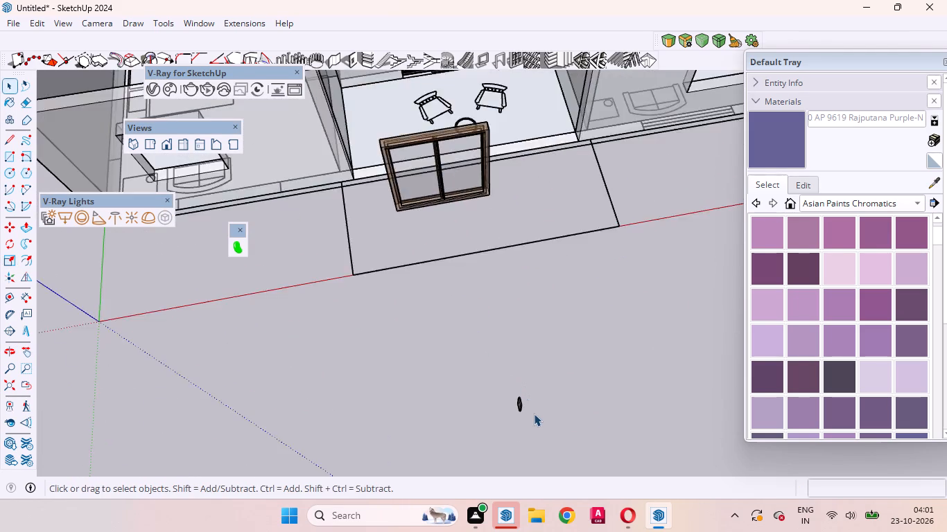
{"action": "scroll", "coordinate": [534, 416], "scroll_direction": "up", "scroll_amount": 15}
{"action": "middle_click_drag", "start_coordinate": [534, 421], "coordinate": [640, 329]}
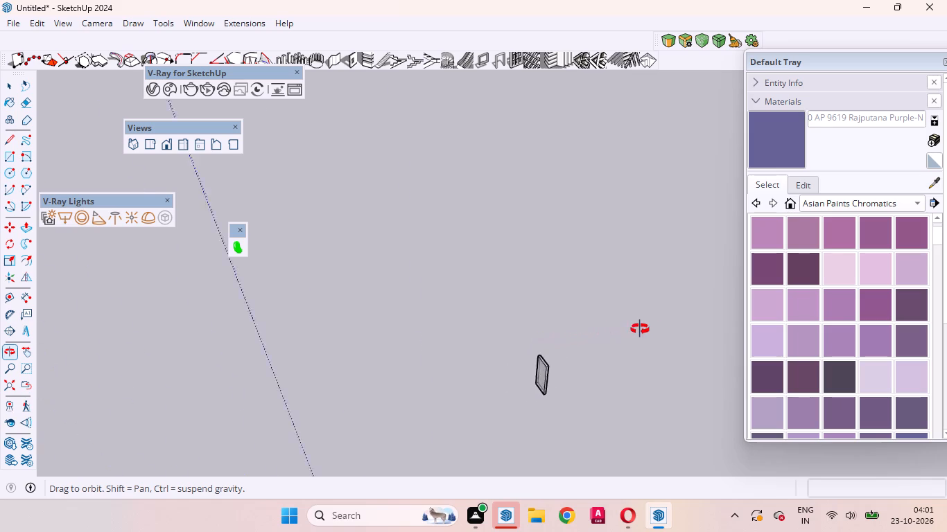
{"action": "middle_click_drag", "start_coordinate": [640, 329], "coordinate": [657, 332]}
{"action": "left_click_drag", "start_coordinate": [514, 301], "coordinate": [620, 425]}
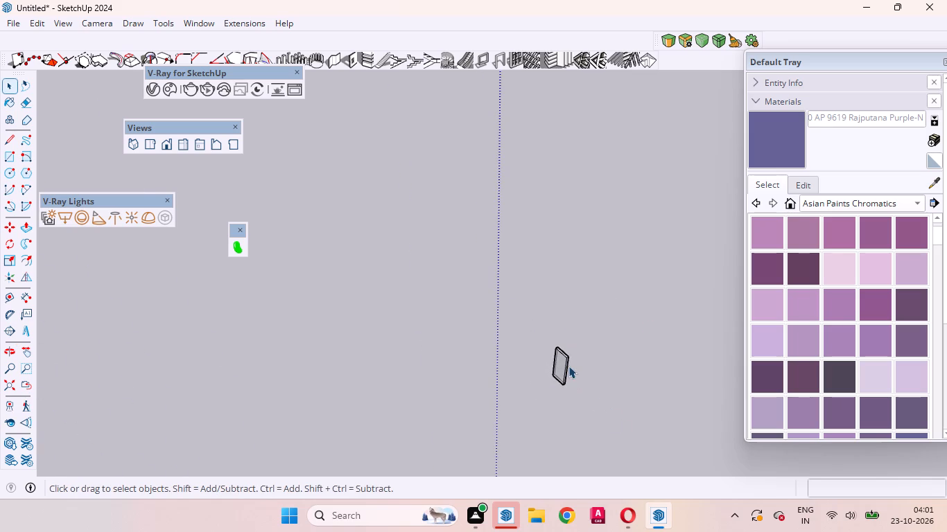
{"action": "left_click", "coordinate": [568, 366]}
{"action": "scroll", "coordinate": [503, 443], "scroll_direction": "down", "scroll_amount": 15}
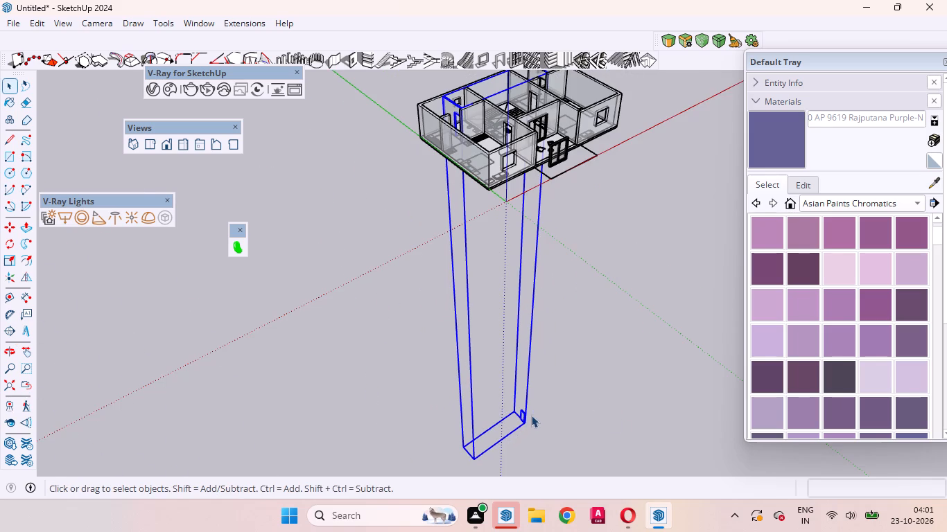
{"action": "middle_click_drag", "start_coordinate": [557, 415], "coordinate": [382, 426]}
{"action": "scroll", "coordinate": [566, 427], "scroll_direction": "up", "scroll_amount": 4}
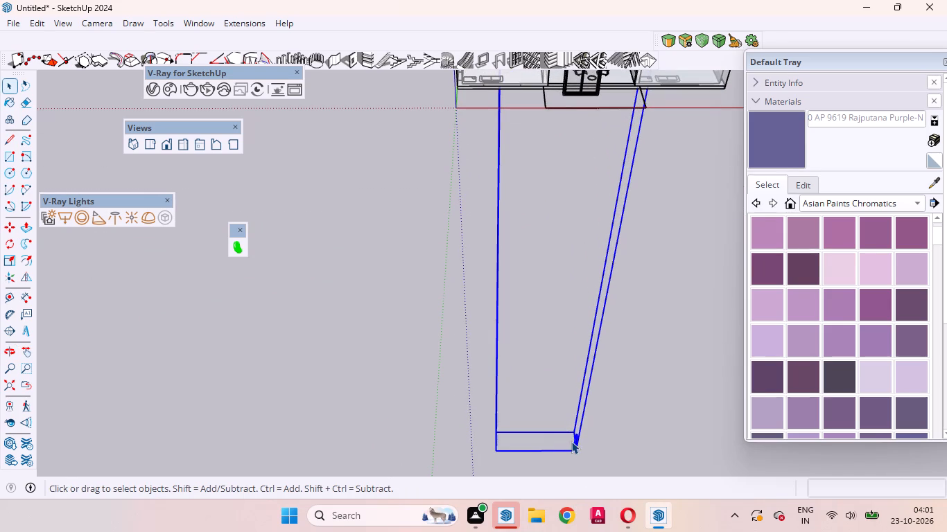
{"action": "double_click", "coordinate": [573, 442]}
{"action": "left_click", "coordinate": [575, 443]}
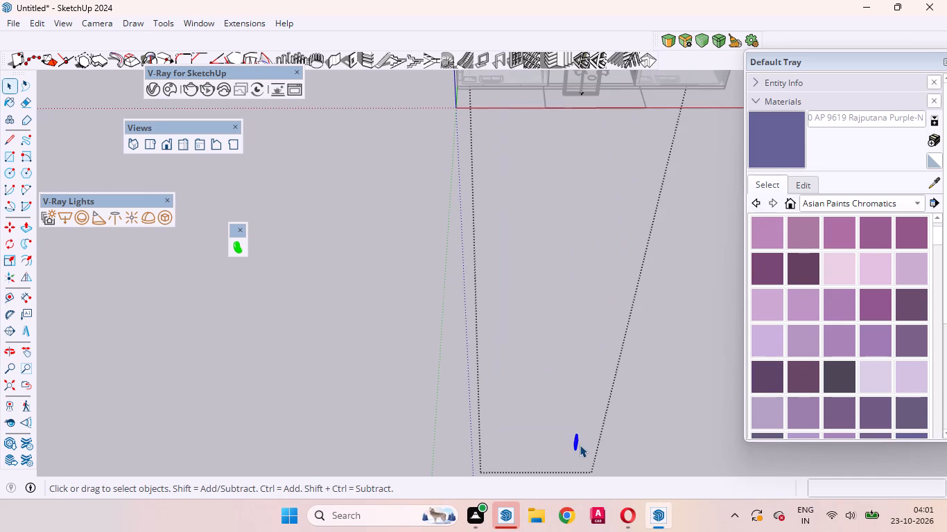
{"action": "key", "text": "Delete"}
{"action": "scroll", "coordinate": [553, 433], "scroll_direction": "down", "scroll_amount": 13}
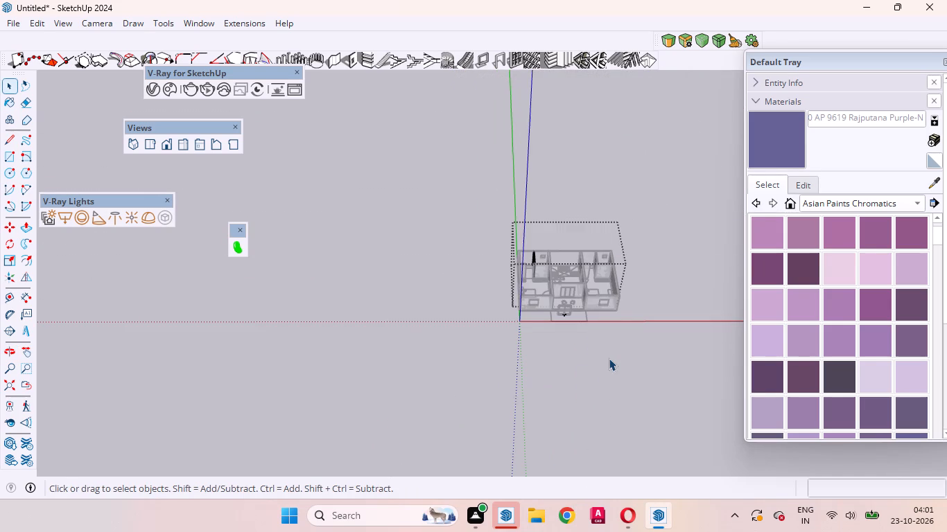
{"action": "left_click", "coordinate": [609, 358]}
Move the brown window by its lower outer corner to the front-wall opening of the room beyond the balcony, away from the origin.
{"action": "scroll", "coordinate": [569, 322], "scroll_direction": "up", "scroll_amount": 20}
{"action": "scroll", "coordinate": [569, 322], "scroll_direction": "up", "scroll_amount": 2}
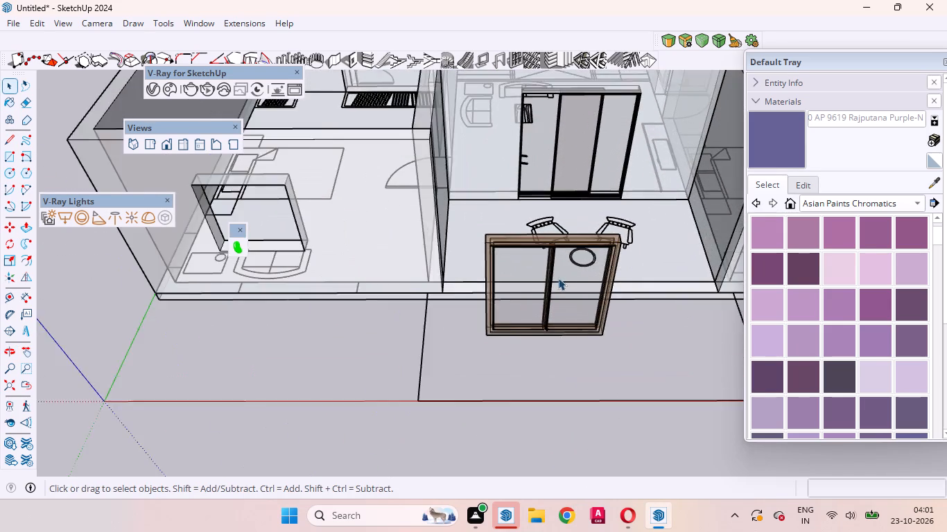
{"action": "scroll", "coordinate": [558, 278], "scroll_direction": "up", "scroll_amount": 1}
{"action": "scroll", "coordinate": [559, 281], "scroll_direction": "down", "scroll_amount": 1}
{"action": "scroll", "coordinate": [559, 281], "scroll_direction": "up", "scroll_amount": 2}
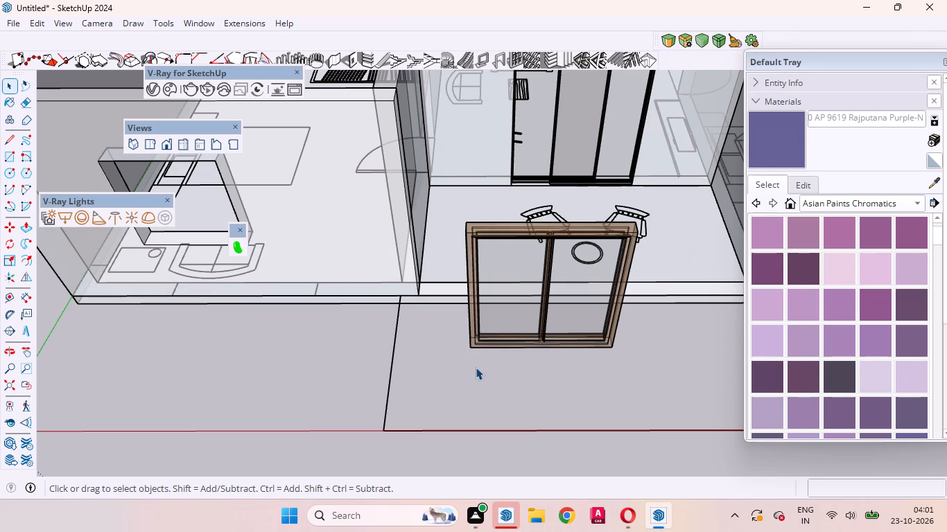
{"action": "scroll", "coordinate": [502, 375], "scroll_direction": "down", "scroll_amount": 1}
{"action": "middle_click_drag", "start_coordinate": [537, 380], "coordinate": [519, 385]}
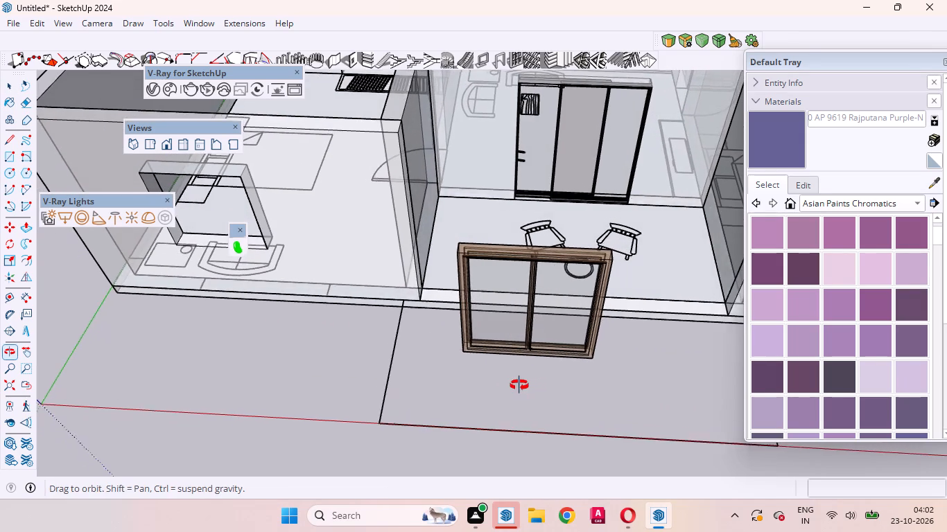
{"action": "middle_click_drag", "start_coordinate": [519, 385], "coordinate": [532, 389]}
{"action": "scroll", "coordinate": [457, 391], "scroll_direction": "down", "scroll_amount": 3}
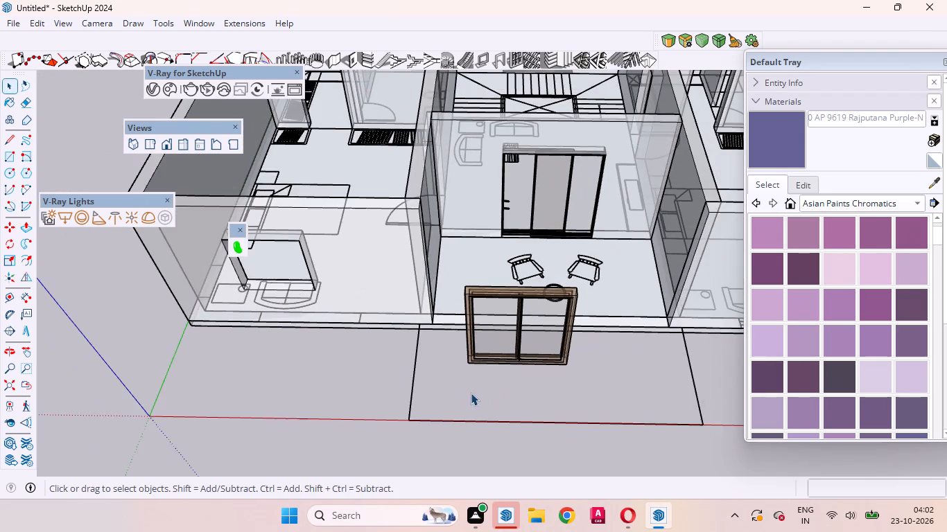
{"action": "middle_click_drag", "start_coordinate": [470, 393], "coordinate": [455, 393]}
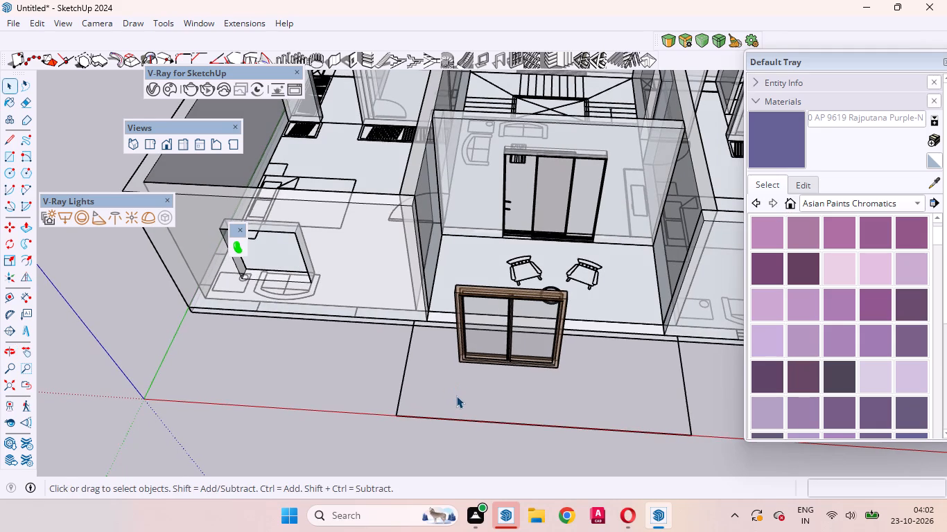
{"action": "left_click", "coordinate": [567, 411]}
{"action": "left_click", "coordinate": [555, 347]}
{"action": "scroll", "coordinate": [567, 354], "scroll_direction": "up", "scroll_amount": 17}
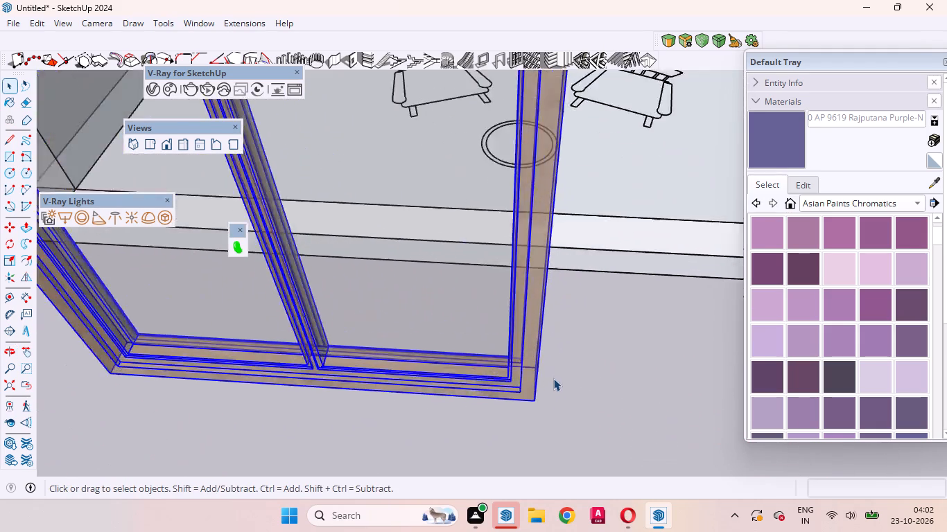
{"action": "scroll", "coordinate": [553, 378], "scroll_direction": "up", "scroll_amount": 1}
{"action": "middle_click_drag", "start_coordinate": [553, 380], "coordinate": [361, 348]}
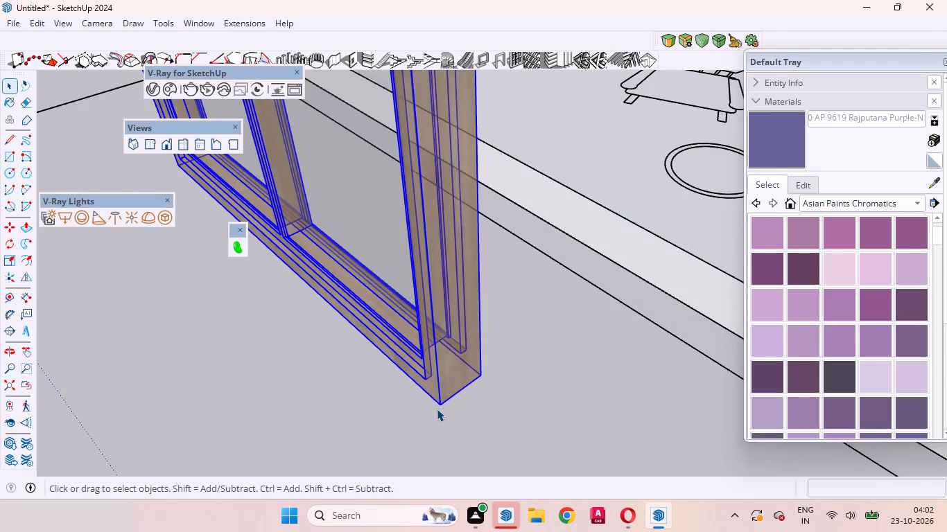
{"action": "key", "text": "m"}
{"action": "left_click", "coordinate": [440, 407]}
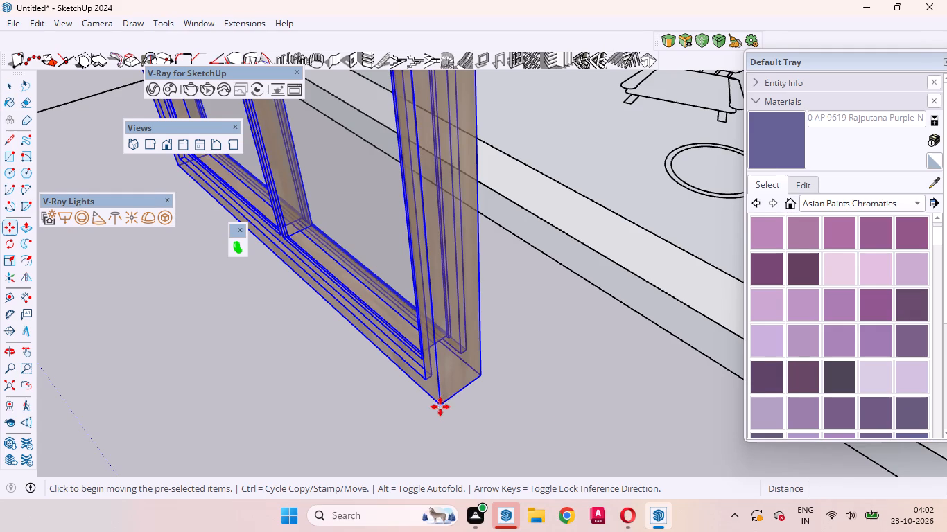
{"action": "scroll", "coordinate": [413, 381], "scroll_direction": "down", "scroll_amount": 15}
{"action": "scroll", "coordinate": [412, 375], "scroll_direction": "up", "scroll_amount": 3}
{"action": "scroll", "coordinate": [412, 375], "scroll_direction": "down", "scroll_amount": 17}
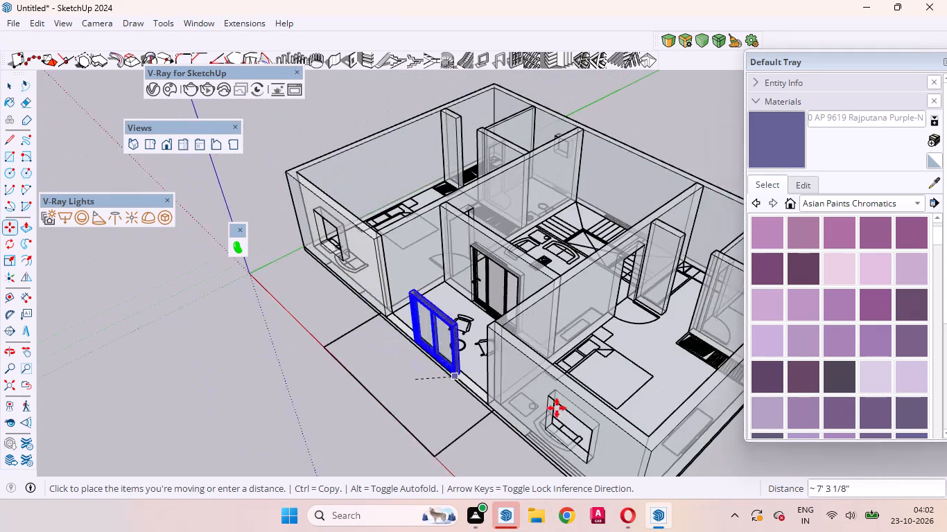
{"action": "scroll", "coordinate": [550, 385], "scroll_direction": "down", "scroll_amount": 6}
{"action": "scroll", "coordinate": [561, 452], "scroll_direction": "up", "scroll_amount": 20}
{"action": "scroll", "coordinate": [561, 452], "scroll_direction": "up", "scroll_amount": 8}
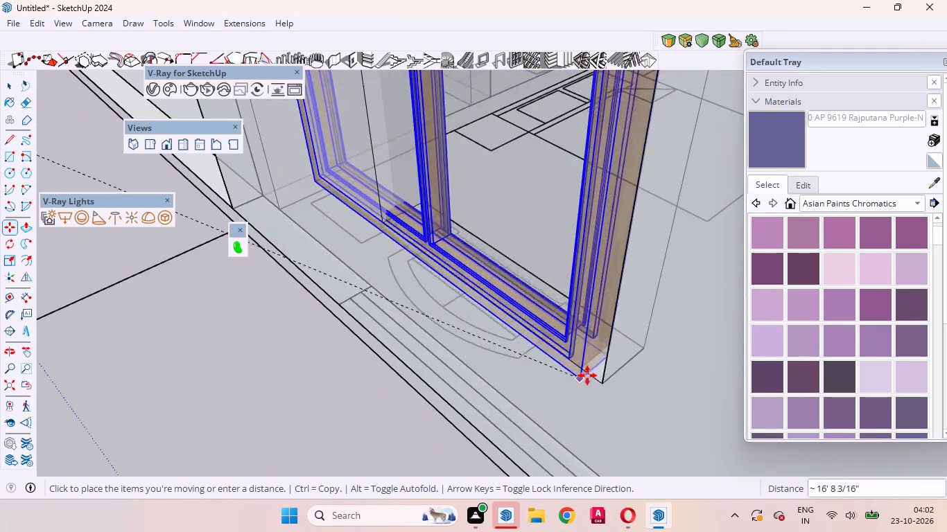
{"action": "scroll", "coordinate": [587, 375], "scroll_direction": "up", "scroll_amount": 4}
{"action": "left_click", "coordinate": [616, 389]}
Scale the brown window uniformly to about 0.64 to match the opening's height, and deselect it.
{"action": "scroll", "coordinate": [491, 417], "scroll_direction": "down", "scroll_amount": 6}
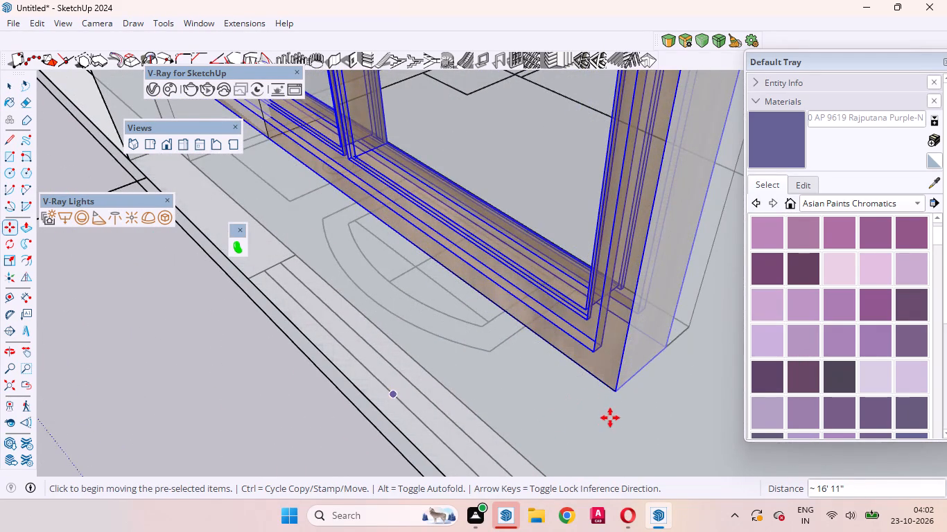
{"action": "scroll", "coordinate": [610, 418], "scroll_direction": "down", "scroll_amount": 20}
{"action": "scroll", "coordinate": [610, 418], "scroll_direction": "down", "scroll_amount": 2}
{"action": "middle_click_drag", "start_coordinate": [510, 391], "coordinate": [631, 387]}
{"action": "scroll", "coordinate": [437, 424], "scroll_direction": "down", "scroll_amount": 3}
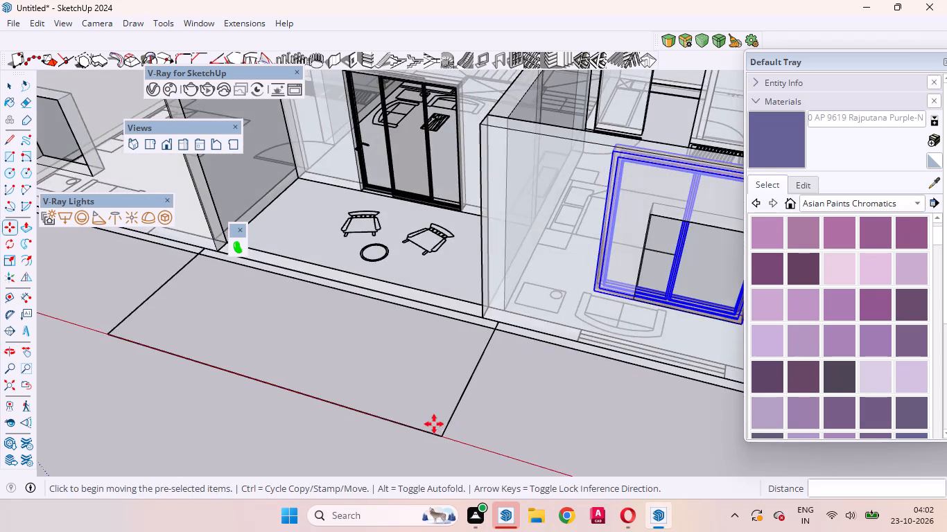
{"action": "scroll", "coordinate": [434, 424], "scroll_direction": "down", "scroll_amount": 9}
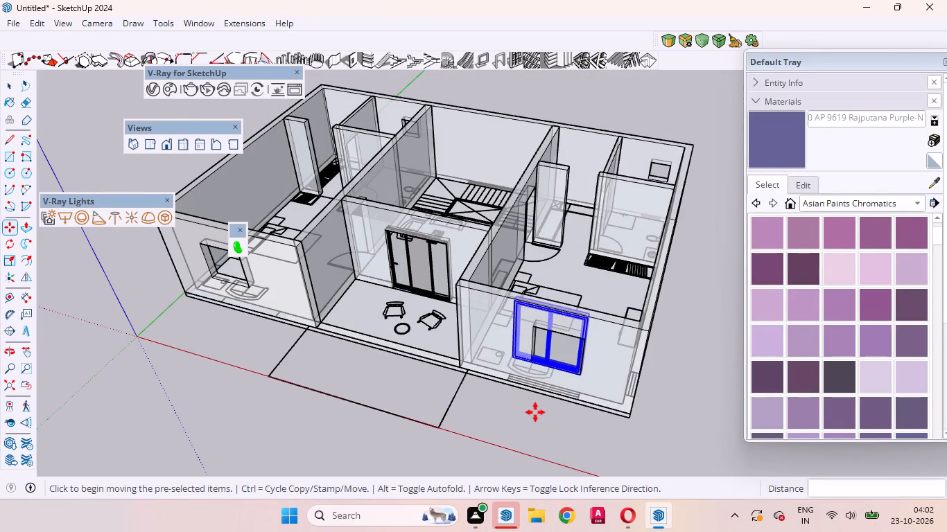
{"action": "key", "text": "s"}
{"action": "left_click_drag", "start_coordinate": [517, 297], "coordinate": [525, 308]}
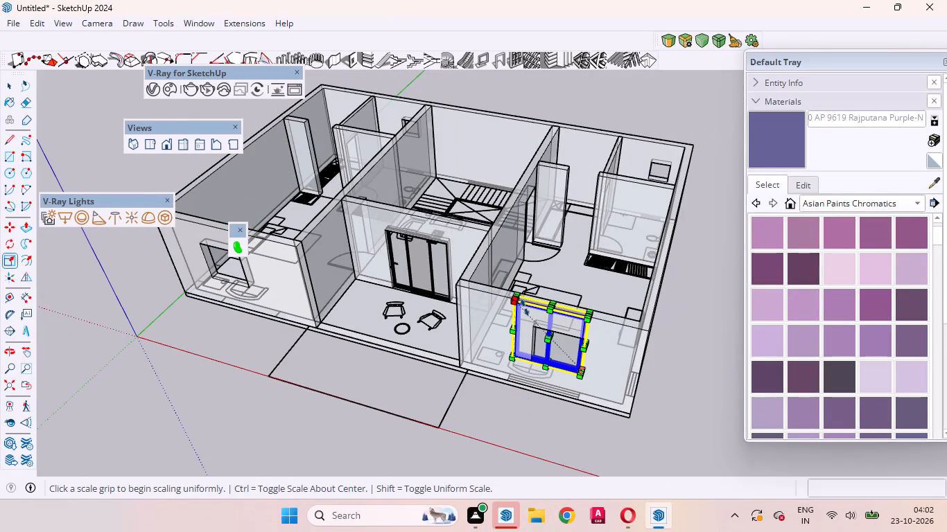
{"action": "left_click_drag", "start_coordinate": [525, 308], "coordinate": [533, 330]}
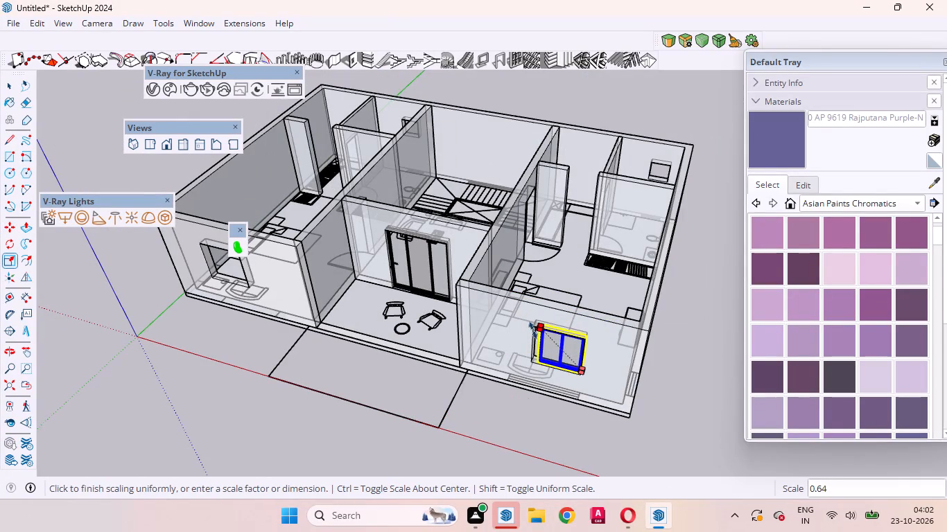
{"action": "left_click_drag", "start_coordinate": [533, 330], "coordinate": [533, 330]}
{"action": "key", "text": "space"}
{"action": "left_click", "coordinate": [528, 407]}
Stretch the brown window to the opening's full width with a green-axis scale of about 1.11, and deselect it.
{"action": "scroll", "coordinate": [555, 323], "scroll_direction": "up", "scroll_amount": 12}
{"action": "middle_click_drag", "start_coordinate": [557, 373], "coordinate": [614, 240]}
{"action": "scroll", "coordinate": [419, 374], "scroll_direction": "down", "scroll_amount": 6}
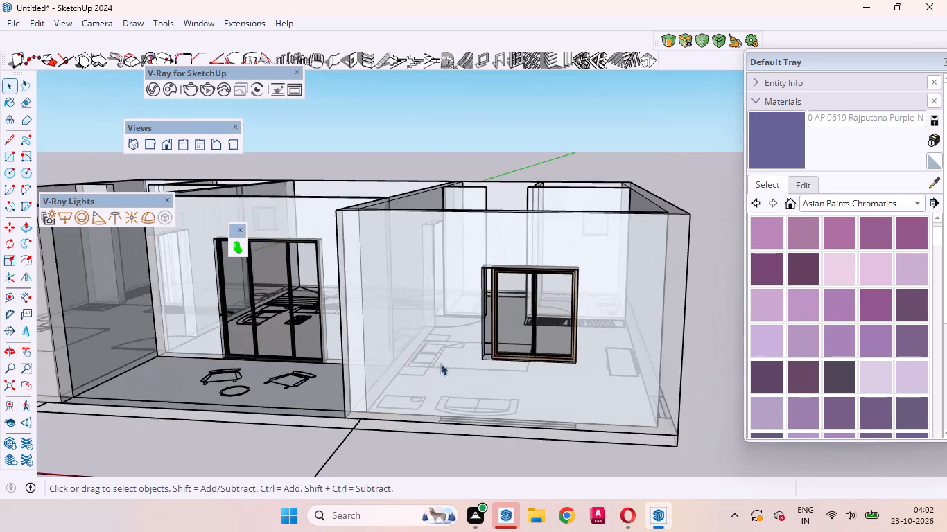
{"action": "scroll", "coordinate": [559, 268], "scroll_direction": "up", "scroll_amount": 19}
{"action": "middle_click_drag", "start_coordinate": [488, 326], "coordinate": [523, 249]}
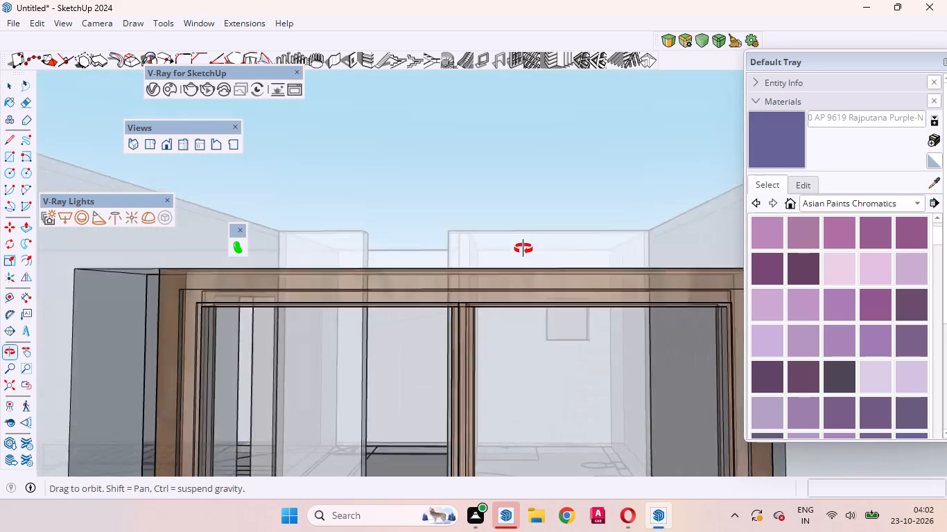
{"action": "middle_click_drag", "start_coordinate": [523, 249], "coordinate": [541, 326]}
{"action": "scroll", "coordinate": [544, 323], "scroll_direction": "down", "scroll_amount": 10}
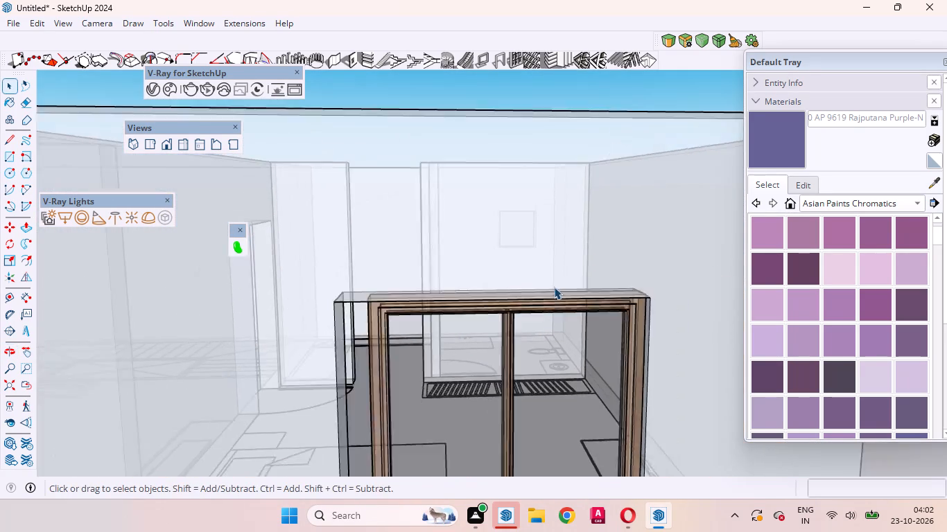
{"action": "scroll", "coordinate": [554, 287], "scroll_direction": "down", "scroll_amount": 5}
{"action": "left_click", "coordinate": [533, 382]}
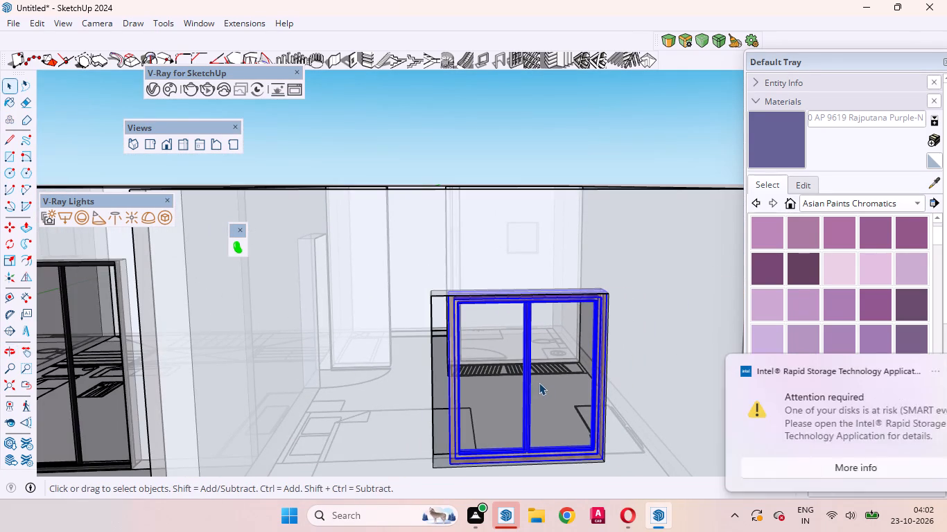
{"action": "key", "text": "s"}
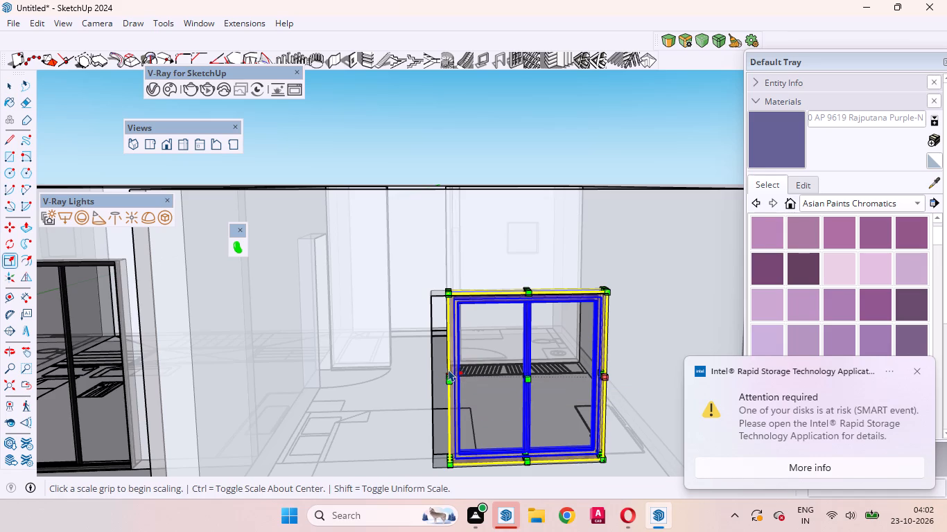
{"action": "left_click", "coordinate": [449, 373]}
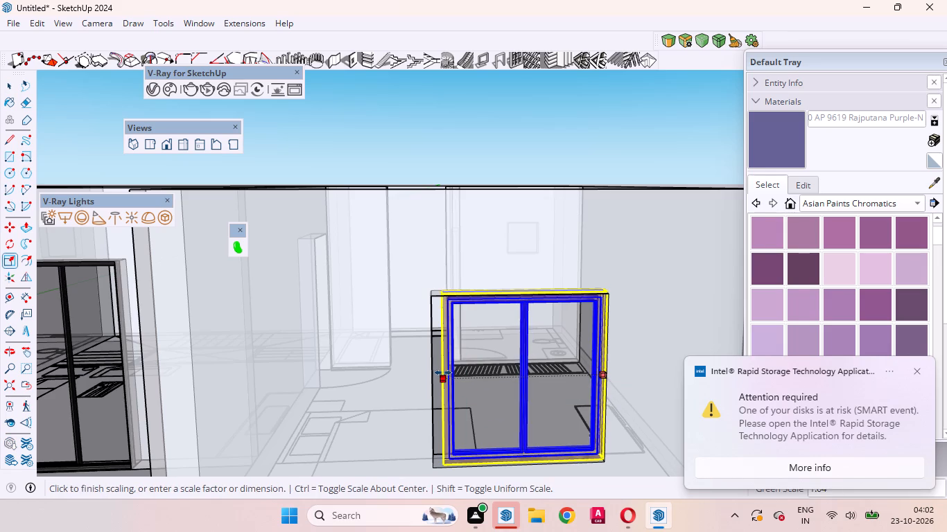
{"action": "left_click", "coordinate": [435, 371]}
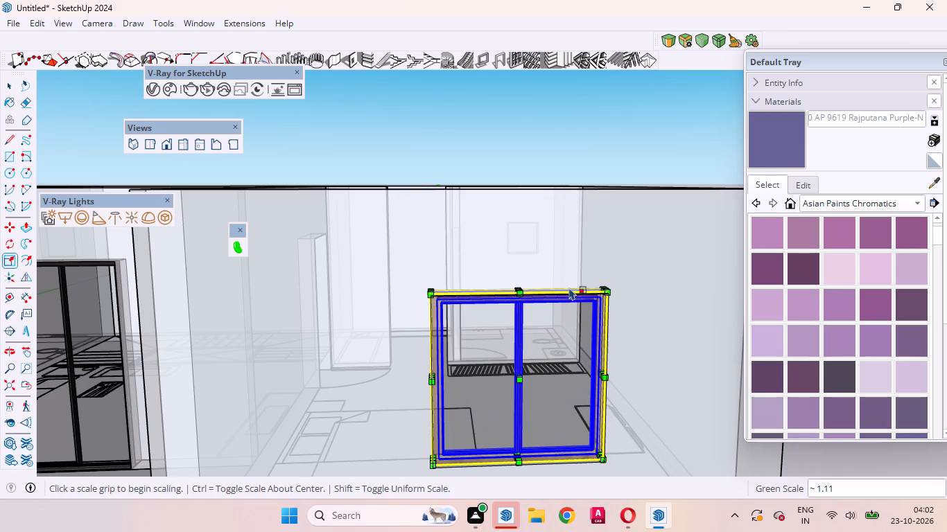
{"action": "key", "text": "space"}
{"action": "left_click", "coordinate": [573, 134]}
Inspect the brown window's fit in the front-wall opening from the front, the side and above.
{"action": "scroll", "coordinate": [553, 328], "scroll_direction": "up", "scroll_amount": 4}
{"action": "middle_click_drag", "start_coordinate": [553, 328], "coordinate": [557, 259]}
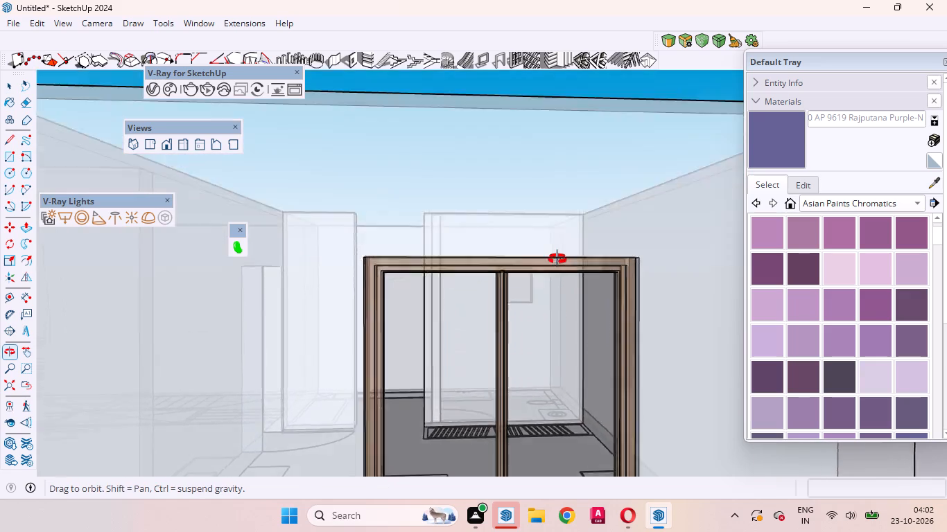
{"action": "middle_click_drag", "start_coordinate": [557, 259], "coordinate": [537, 425]}
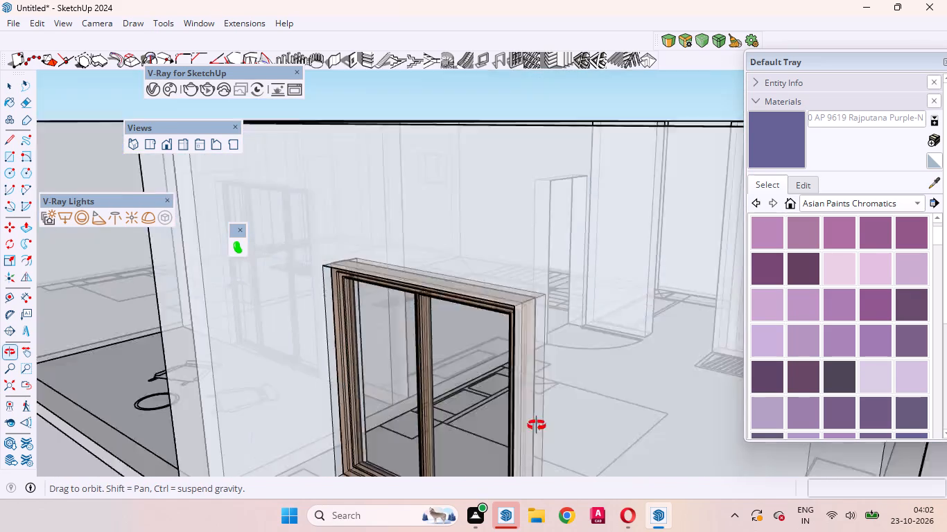
{"action": "middle_click_drag", "start_coordinate": [537, 425], "coordinate": [560, 425]}
{"action": "scroll", "coordinate": [555, 335], "scroll_direction": "down", "scroll_amount": 12}
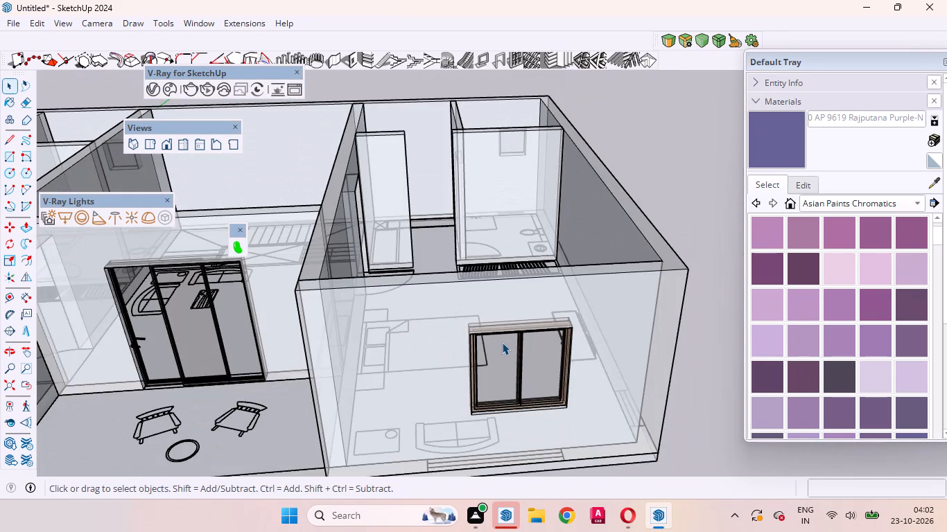
{"action": "scroll", "coordinate": [499, 381], "scroll_direction": "down", "scroll_amount": 4}
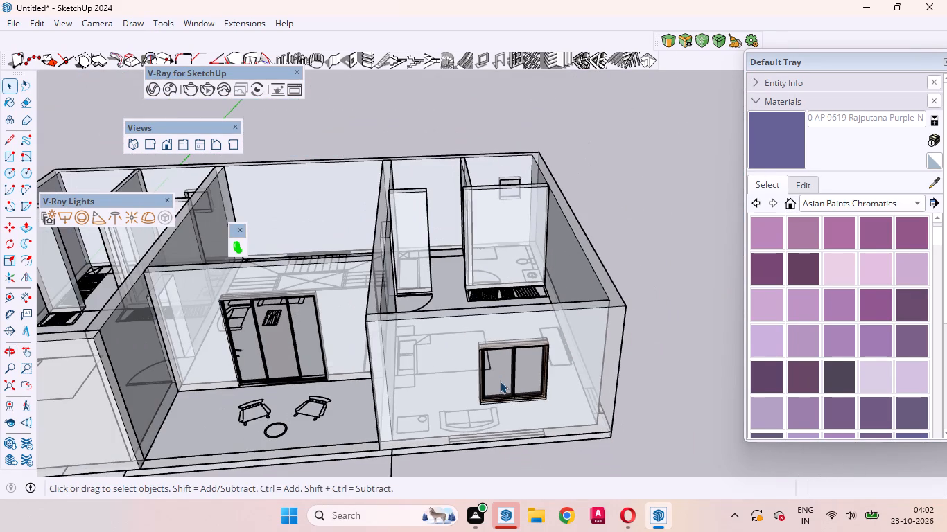
{"action": "middle_click_drag", "start_coordinate": [510, 402], "coordinate": [485, 441]}
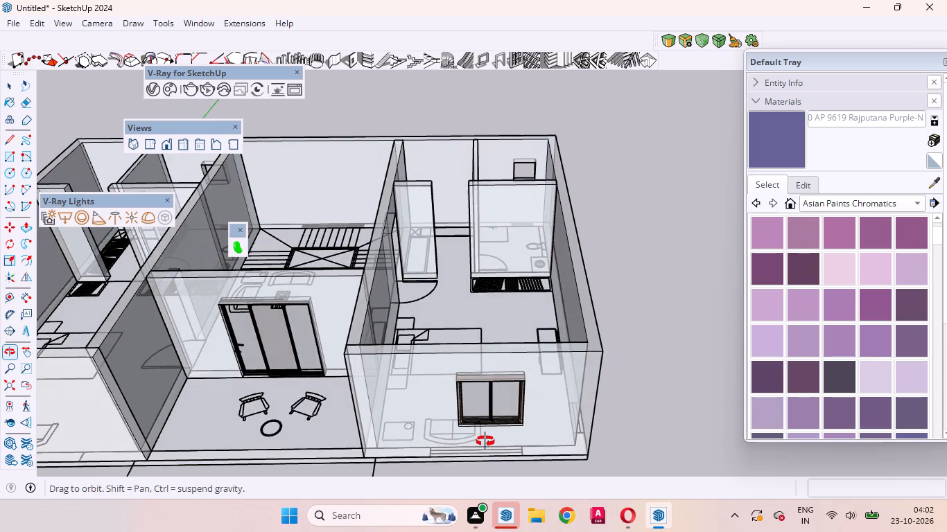
Examine the whole house and its front-wall window openings from the front and above.
{"action": "middle_click_drag", "start_coordinate": [485, 441], "coordinate": [482, 441]}
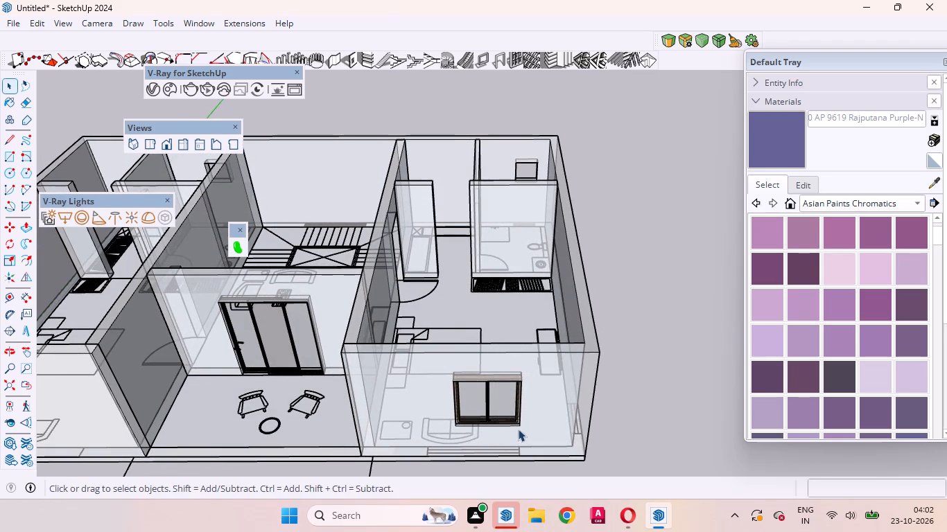
{"action": "scroll", "coordinate": [523, 429], "scroll_direction": "down", "scroll_amount": 4}
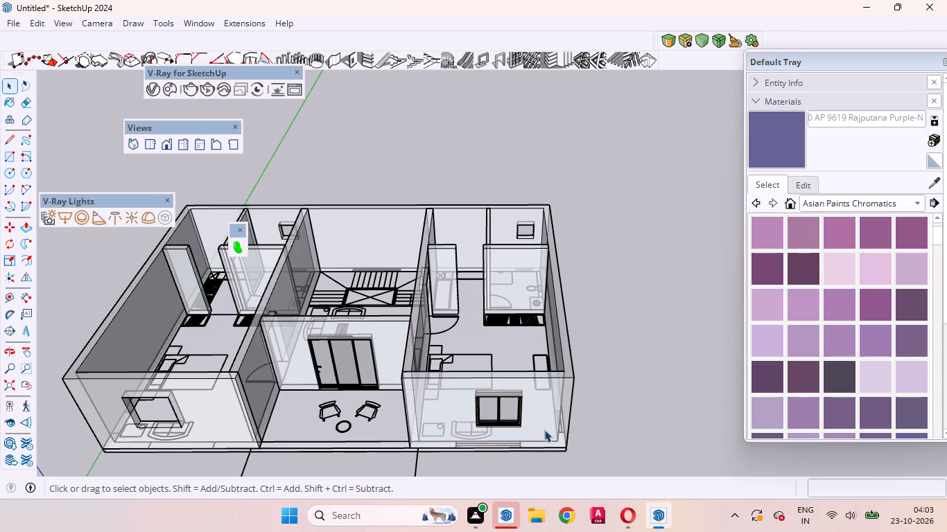
{"action": "scroll", "coordinate": [475, 437], "scroll_direction": "down", "scroll_amount": 2}
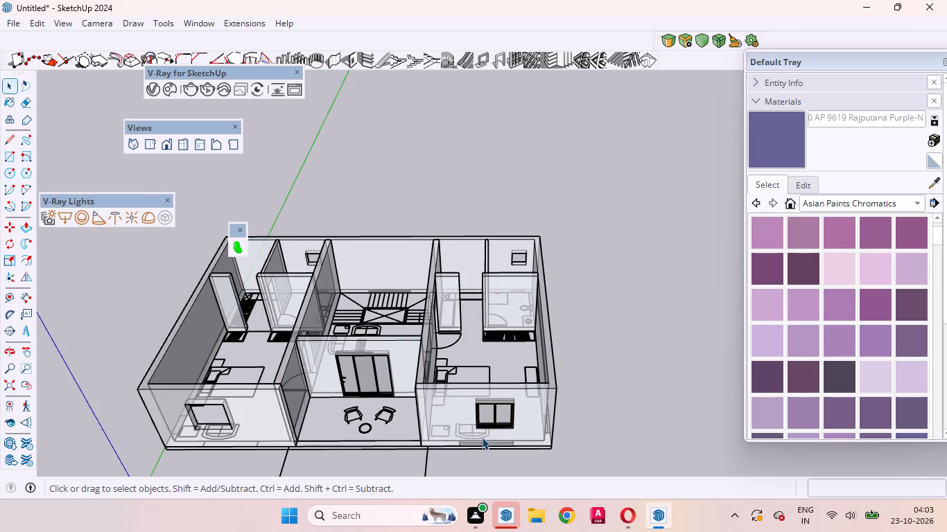
{"action": "scroll", "coordinate": [483, 435], "scroll_direction": "down", "scroll_amount": 4}
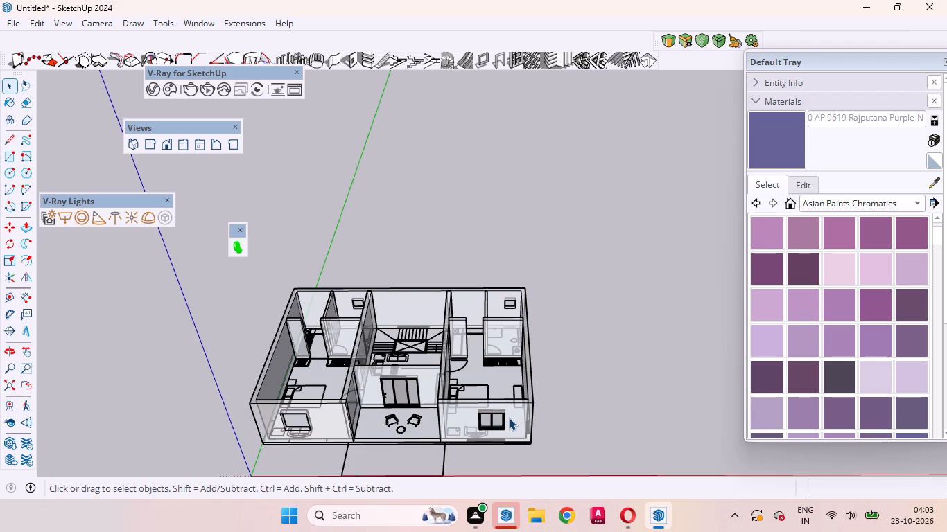
{"action": "scroll", "coordinate": [509, 418], "scroll_direction": "down", "scroll_amount": 2}
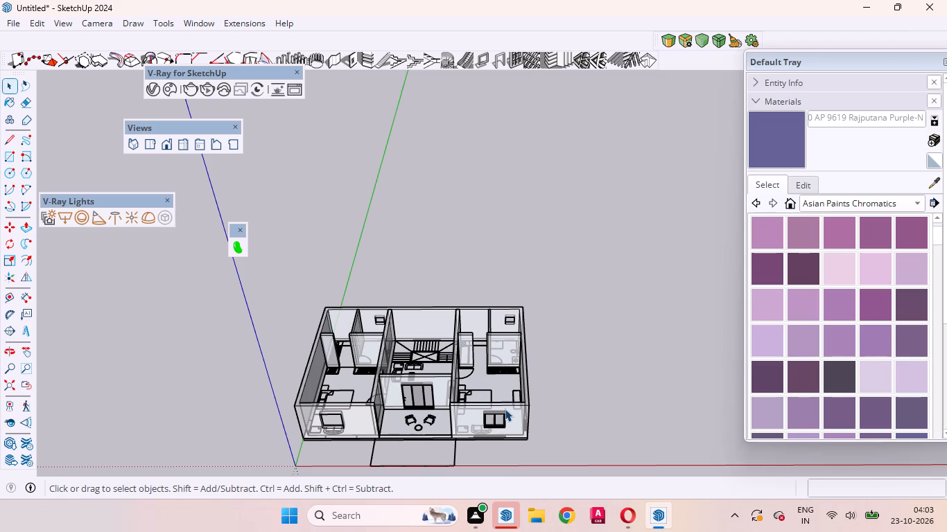
{"action": "scroll", "coordinate": [505, 409], "scroll_direction": "down", "scroll_amount": 2}
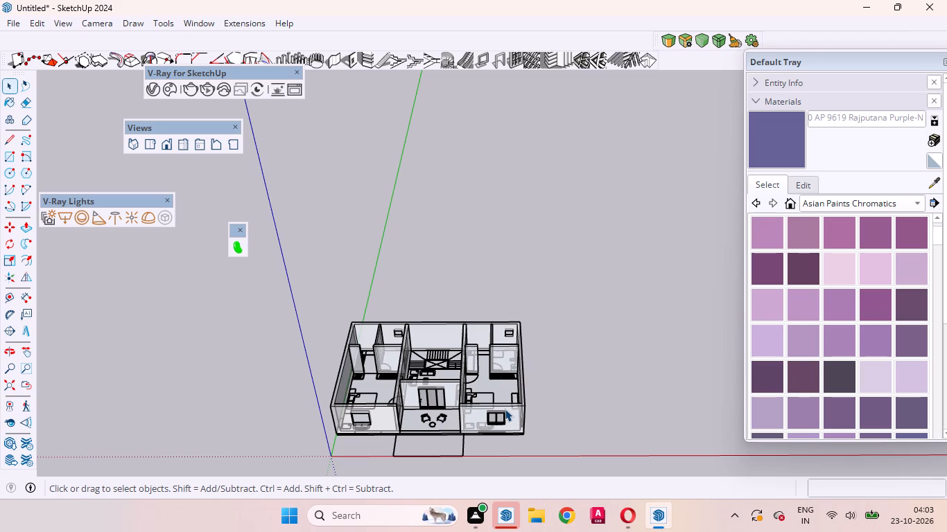
{"action": "scroll", "coordinate": [558, 400], "scroll_direction": "down", "scroll_amount": 5}
Copy the brown window by its lower outer corner about 30' 7" into the front-wall opening of the room nearest the origin, and deselect it.
{"action": "scroll", "coordinate": [548, 413], "scroll_direction": "up", "scroll_amount": 20}
{"action": "scroll", "coordinate": [548, 413], "scroll_direction": "up", "scroll_amount": 3}
{"action": "middle_click_drag", "start_coordinate": [539, 444], "coordinate": [500, 377]}
{"action": "scroll", "coordinate": [539, 444], "scroll_direction": "up", "scroll_amount": 1}
{"action": "scroll", "coordinate": [530, 396], "scroll_direction": "down", "scroll_amount": 5}
{"action": "scroll", "coordinate": [484, 385], "scroll_direction": "up", "scroll_amount": 20}
{"action": "scroll", "coordinate": [484, 385], "scroll_direction": "up", "scroll_amount": 3}
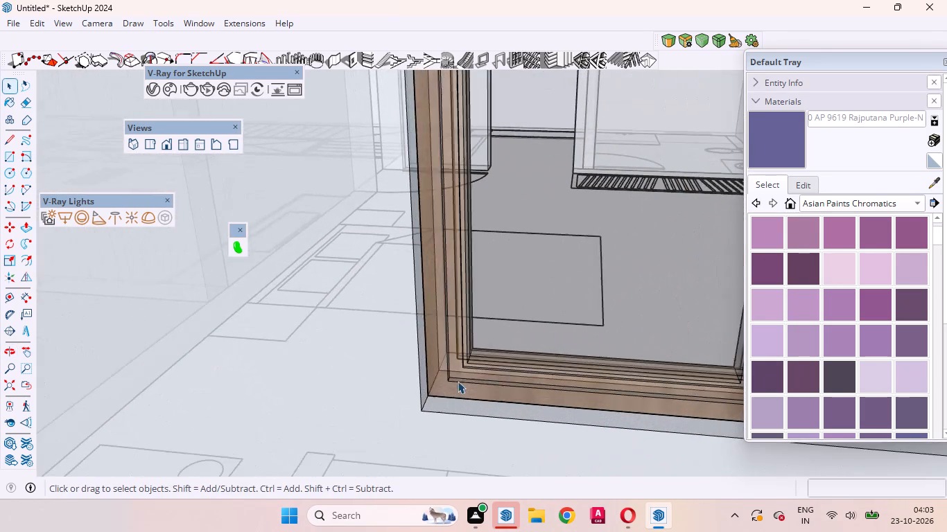
{"action": "left_click", "coordinate": [463, 373]}
{"action": "key", "text": "m"}
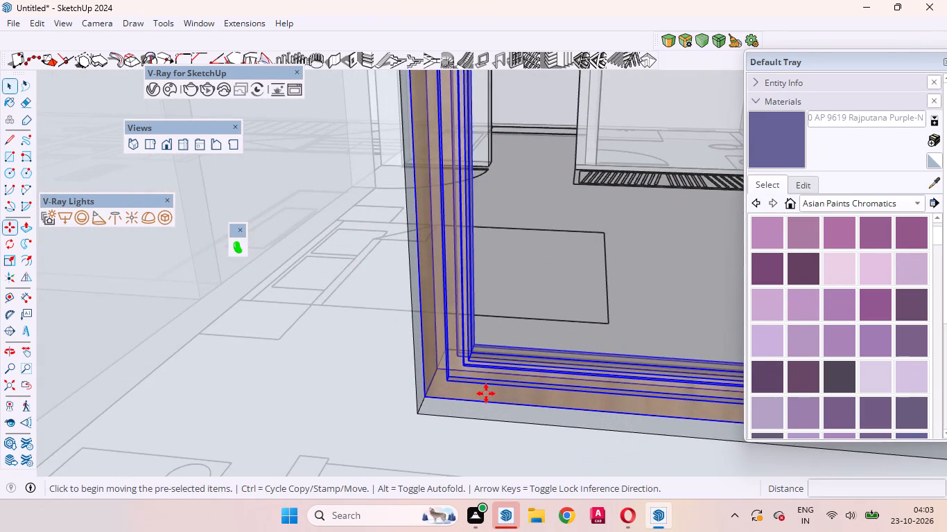
{"action": "left_click", "coordinate": [426, 398]}
{"action": "scroll", "coordinate": [609, 408], "scroll_direction": "down", "scroll_amount": 17}
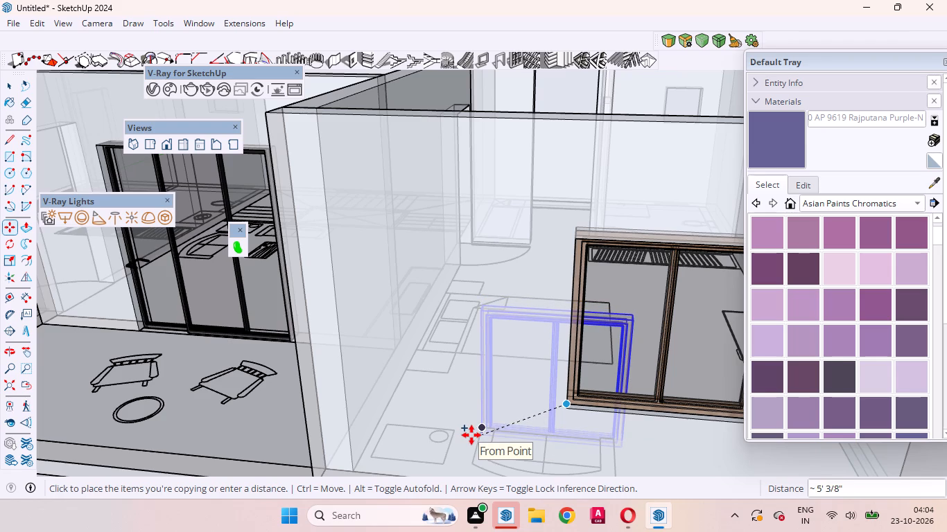
{"action": "scroll", "coordinate": [622, 438], "scroll_direction": "down", "scroll_amount": 15}
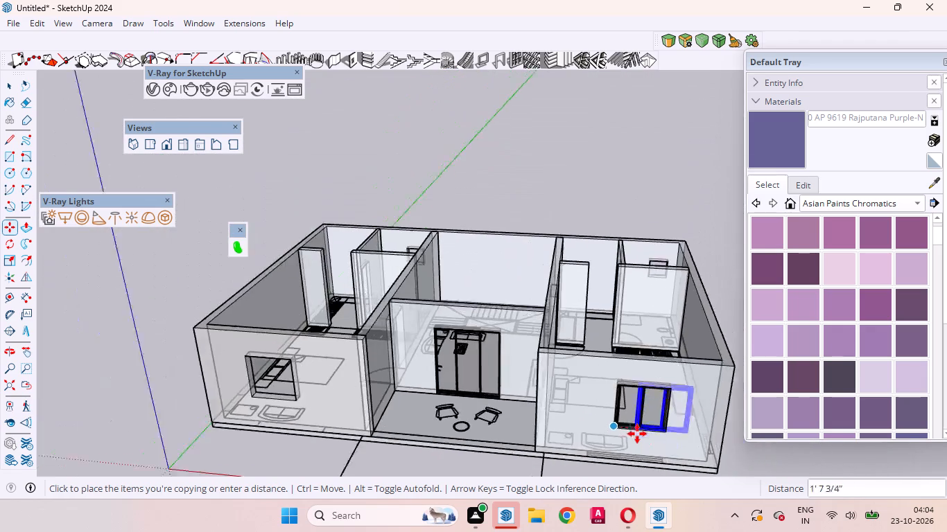
{"action": "scroll", "coordinate": [306, 392], "scroll_direction": "up", "scroll_amount": 9}
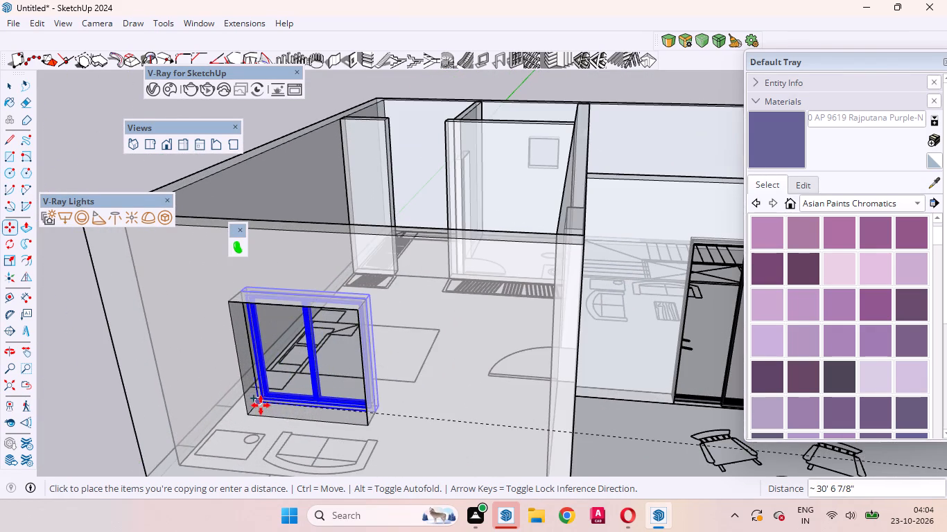
{"action": "scroll", "coordinate": [241, 411], "scroll_direction": "up", "scroll_amount": 5}
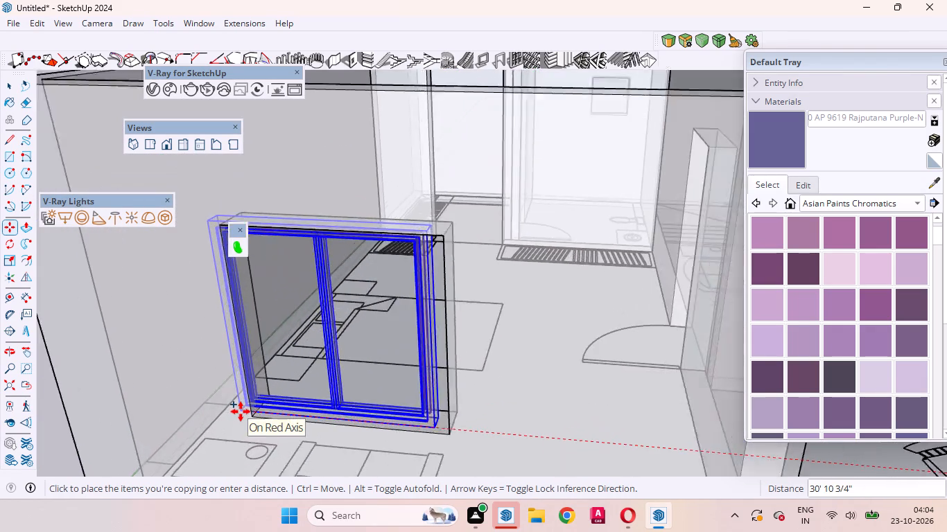
{"action": "scroll", "coordinate": [241, 411], "scroll_direction": "up", "scroll_amount": 11}
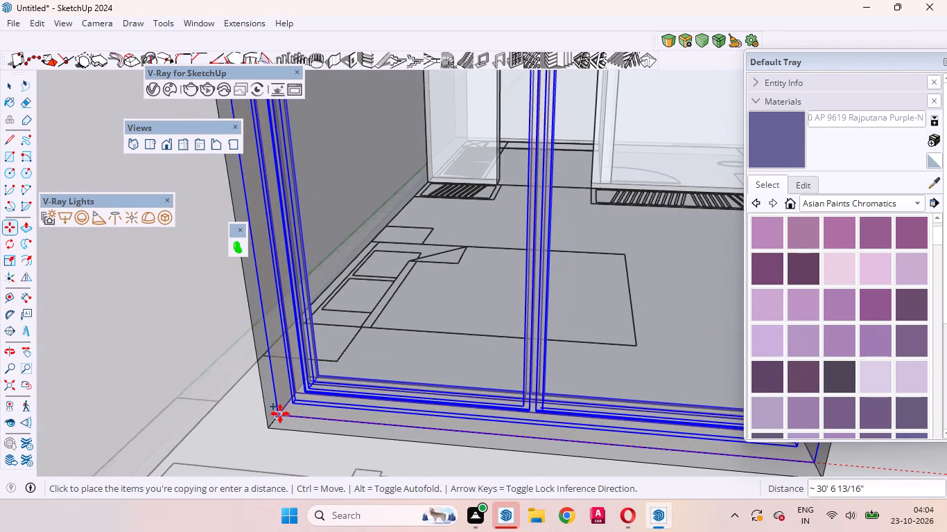
{"action": "left_click", "coordinate": [277, 414]}
{"action": "scroll", "coordinate": [437, 443], "scroll_direction": "down", "scroll_amount": 8}
{"action": "scroll", "coordinate": [422, 443], "scroll_direction": "up", "scroll_amount": 1}
{"action": "scroll", "coordinate": [422, 443], "scroll_direction": "down", "scroll_amount": 14}
{"action": "key", "text": "space"}
{"action": "left_click", "coordinate": [206, 365]}
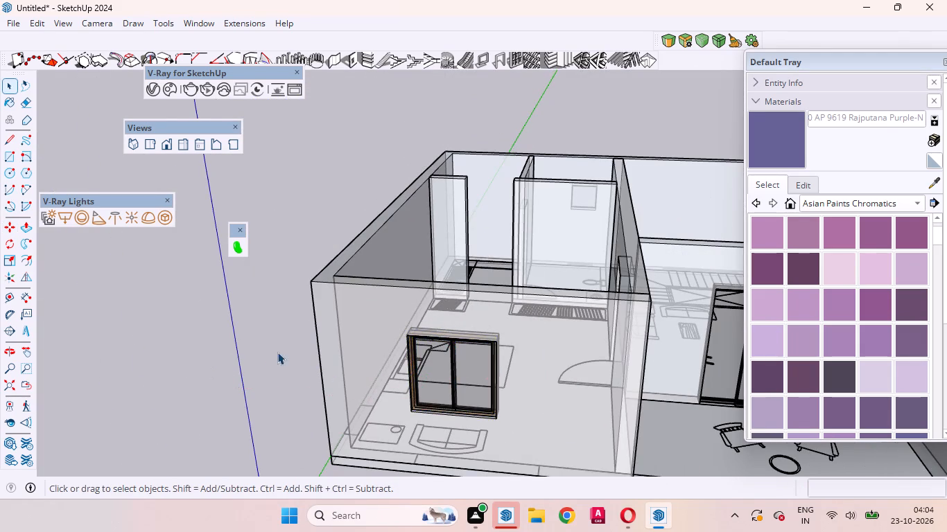
Inspect both brown windows in the front wall and the rest of the house from several angles.
{"action": "scroll", "coordinate": [270, 379], "scroll_direction": "down", "scroll_amount": 4}
{"action": "middle_click_drag", "start_coordinate": [393, 412], "coordinate": [422, 377]}
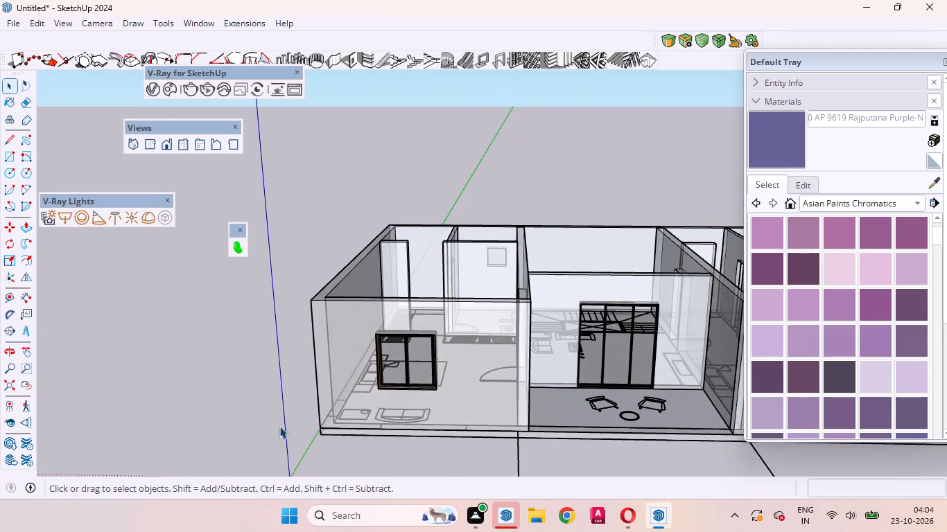
{"action": "scroll", "coordinate": [270, 430], "scroll_direction": "down", "scroll_amount": 10}
{"action": "scroll", "coordinate": [514, 400], "scroll_direction": "up", "scroll_amount": 7}
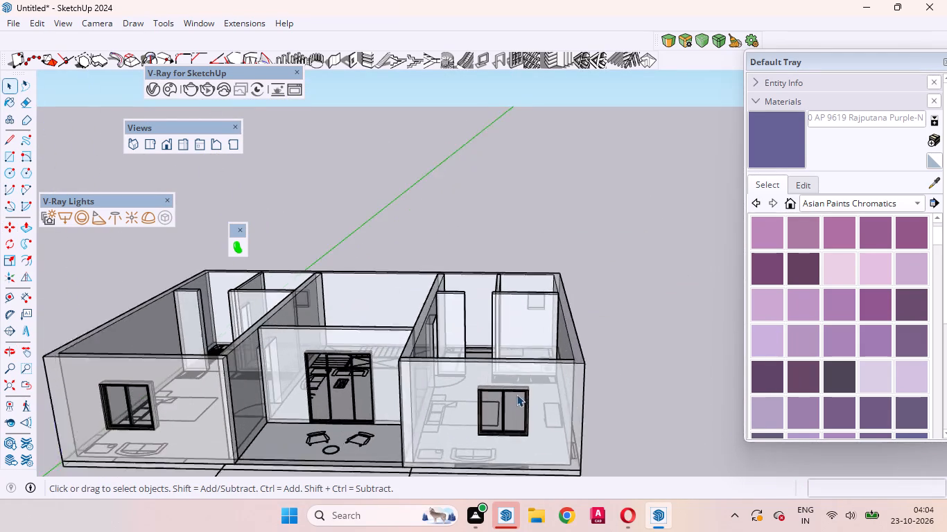
{"action": "scroll", "coordinate": [516, 394], "scroll_direction": "up", "scroll_amount": 7}
{"action": "middle_click_drag", "start_coordinate": [466, 423], "coordinate": [499, 460]}
{"action": "scroll", "coordinate": [501, 459], "scroll_direction": "up", "scroll_amount": 1}
{"action": "scroll", "coordinate": [547, 426], "scroll_direction": "down", "scroll_amount": 17}
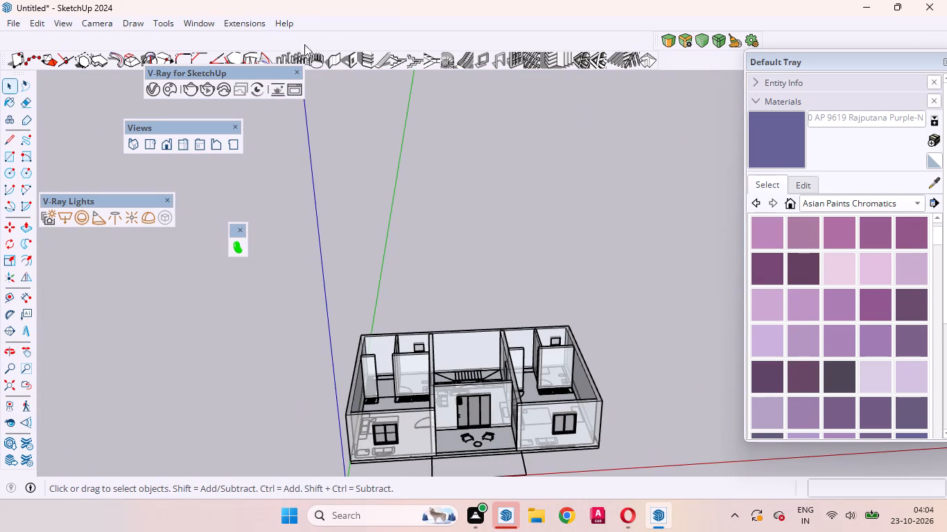
Search 3D Warehouse for "ventilator" in place of the previous window search.
{"action": "left_click", "coordinate": [200, 24]}
{"action": "left_click", "coordinate": [210, 128]}
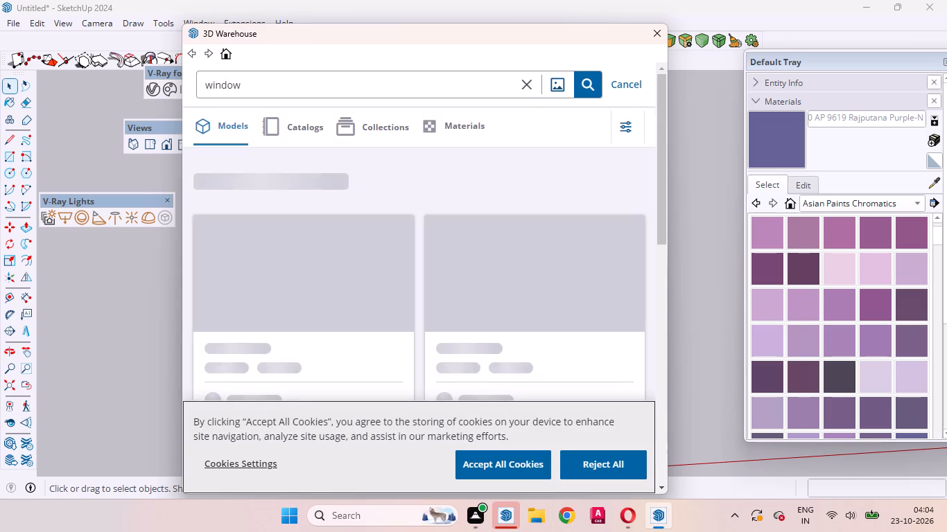
{"action": "left_click", "coordinate": [322, 94]}
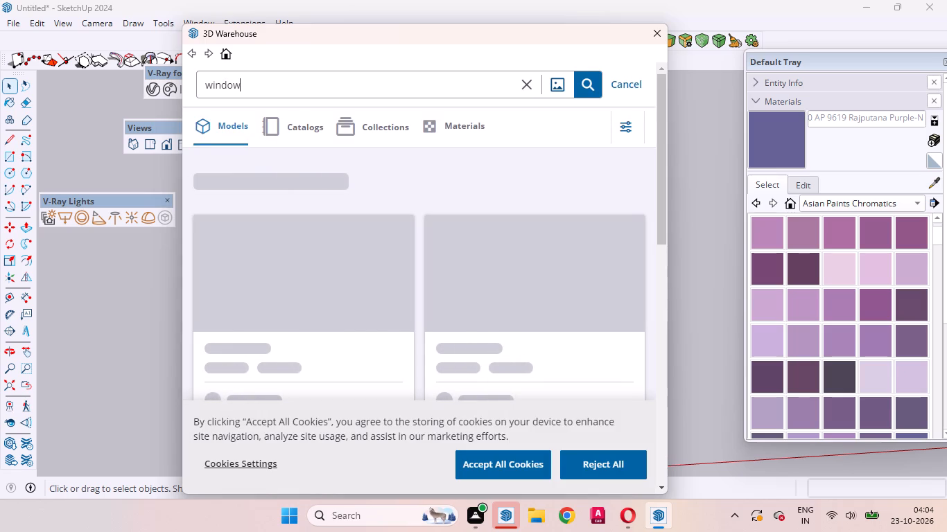
{"action": "key", "text": "BackSpace"}
{"action": "key", "text": "BackSpace"}
{"action": "key", "text": "BackSpace"}
{"action": "key", "text": "BackSpace"}
{"action": "key", "text": "BackSpace"}
{"action": "key", "text": "BackSpace"}
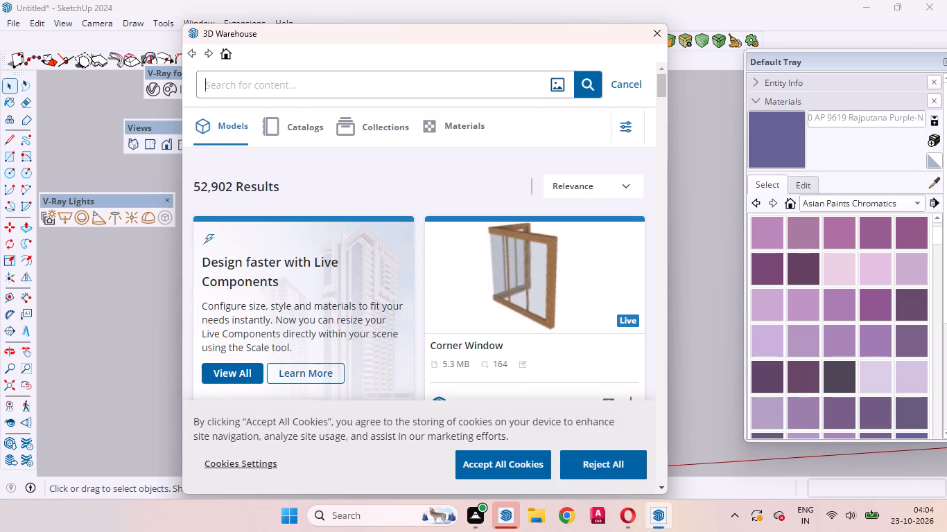
{"action": "type", "text": "ve"}
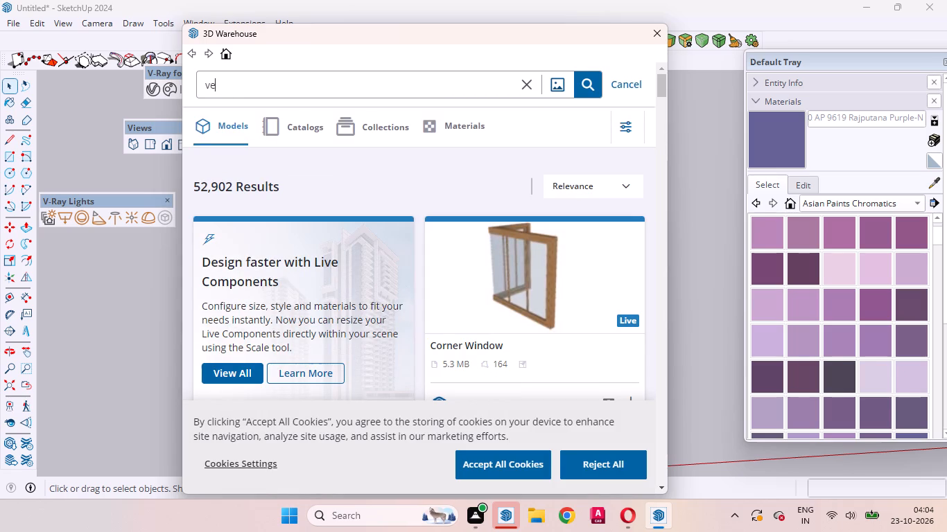
{"action": "type", "text": "nt"}
{"action": "key", "text": "i"}
{"action": "type", "text": "lato"}
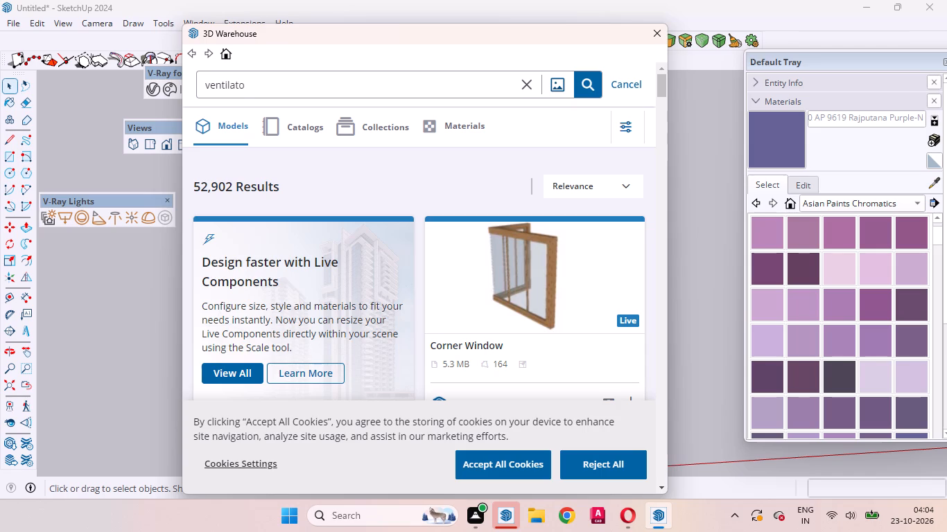
{"action": "key", "text": "r"}
{"action": "key", "text": "Return"}
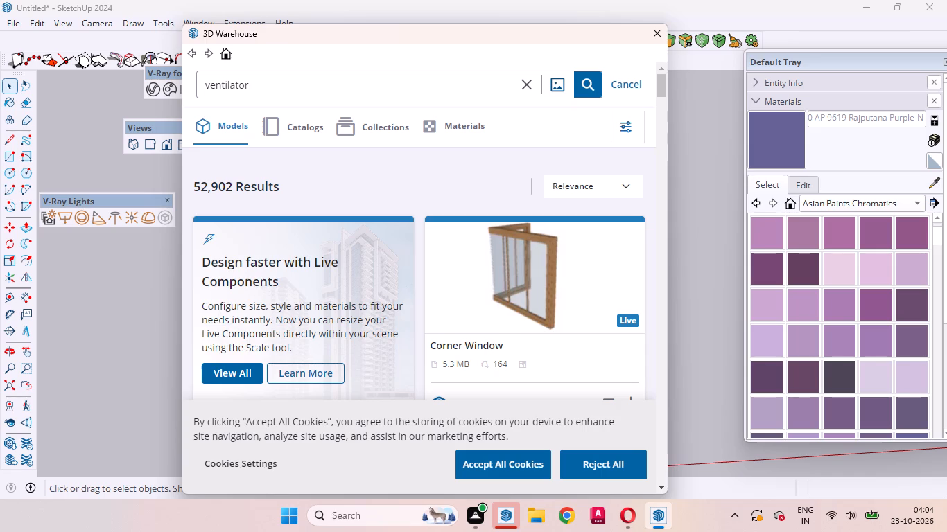
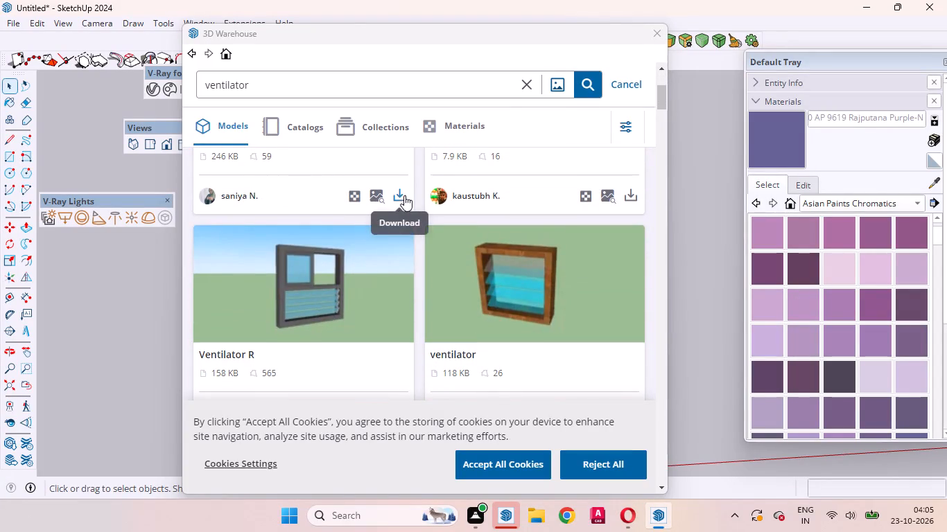
Load the wooden-framed louvred ventilator from the 3D Warehouse results into the model and place it in front of the house near the origin.
{"action": "scroll", "coordinate": [360, 236], "scroll_direction": "up", "scroll_amount": 3}
{"action": "scroll", "coordinate": [360, 236], "scroll_direction": "down", "scroll_amount": 1}
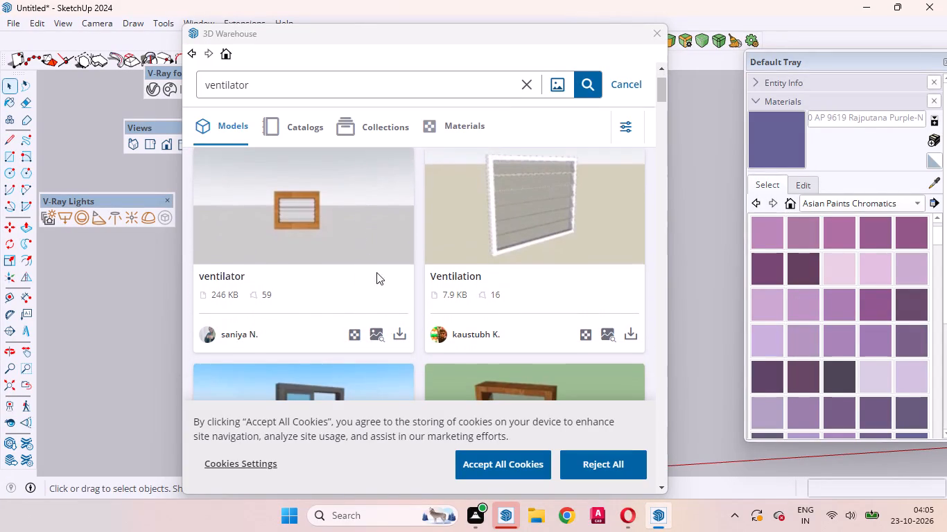
{"action": "scroll", "coordinate": [383, 317], "scroll_direction": "down", "scroll_amount": 3}
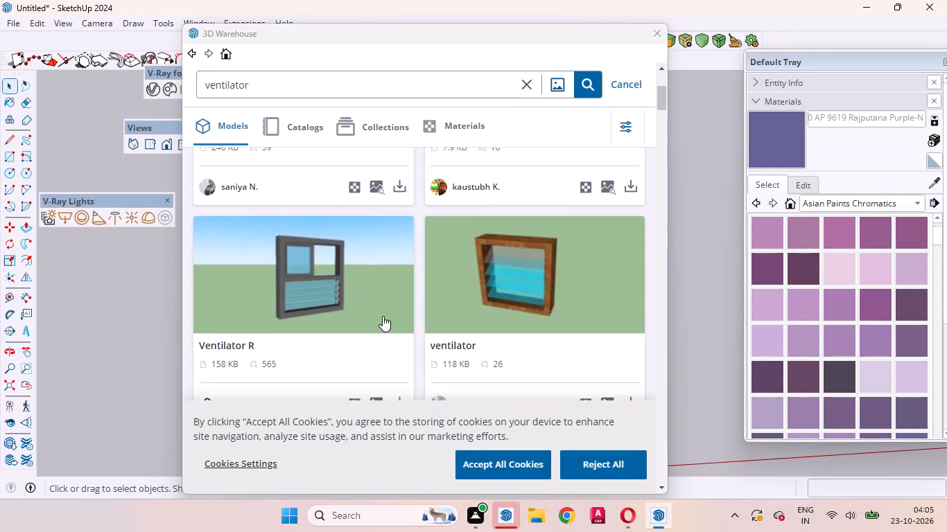
{"action": "scroll", "coordinate": [383, 316], "scroll_direction": "up", "scroll_amount": 3}
{"action": "left_click", "coordinate": [397, 332]}
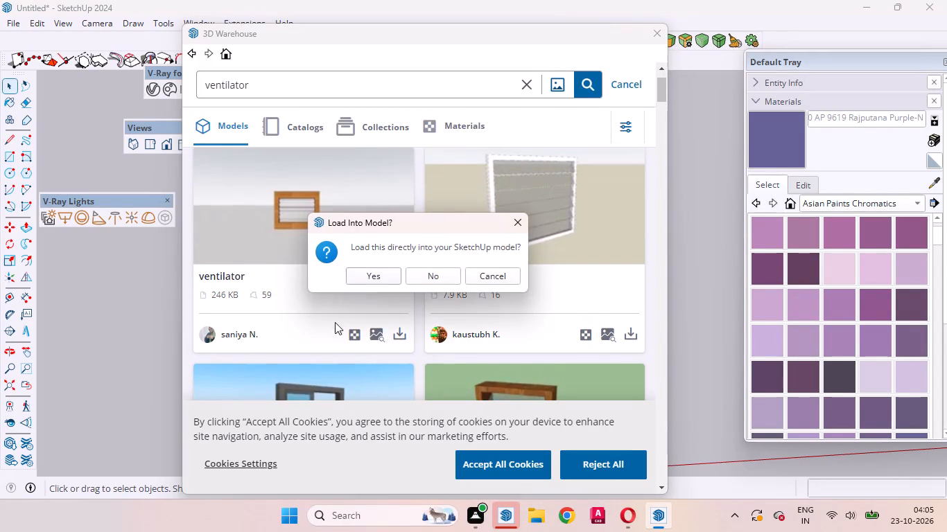
{"action": "left_click", "coordinate": [373, 274]}
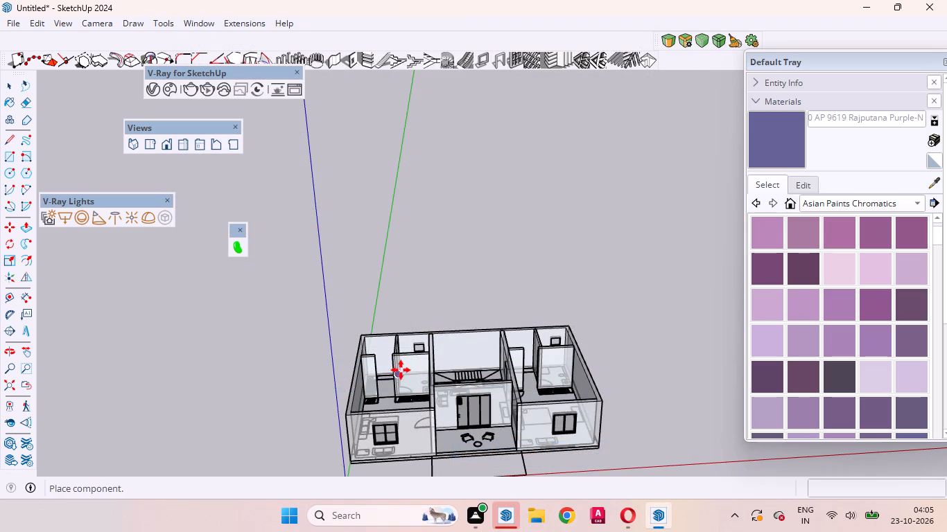
{"action": "scroll", "coordinate": [324, 405], "scroll_direction": "down", "scroll_amount": 5}
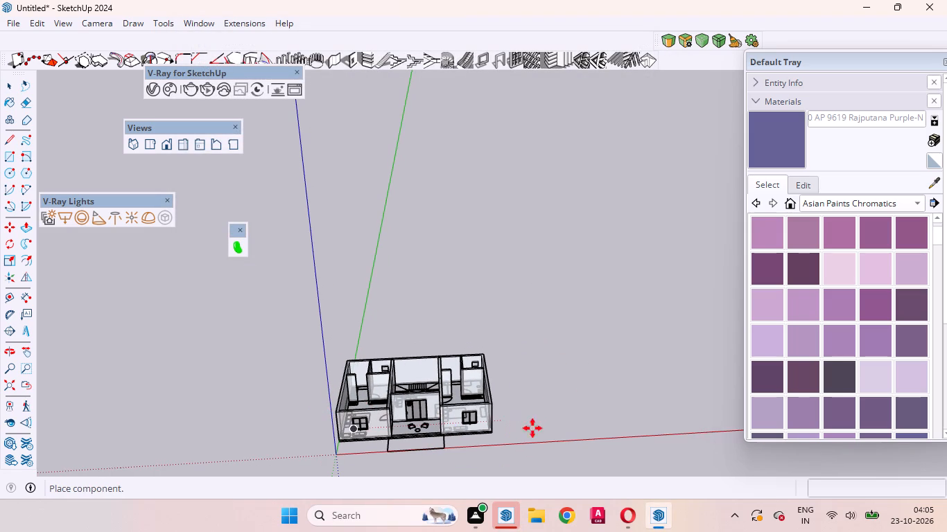
{"action": "scroll", "coordinate": [374, 438], "scroll_direction": "down", "scroll_amount": 2}
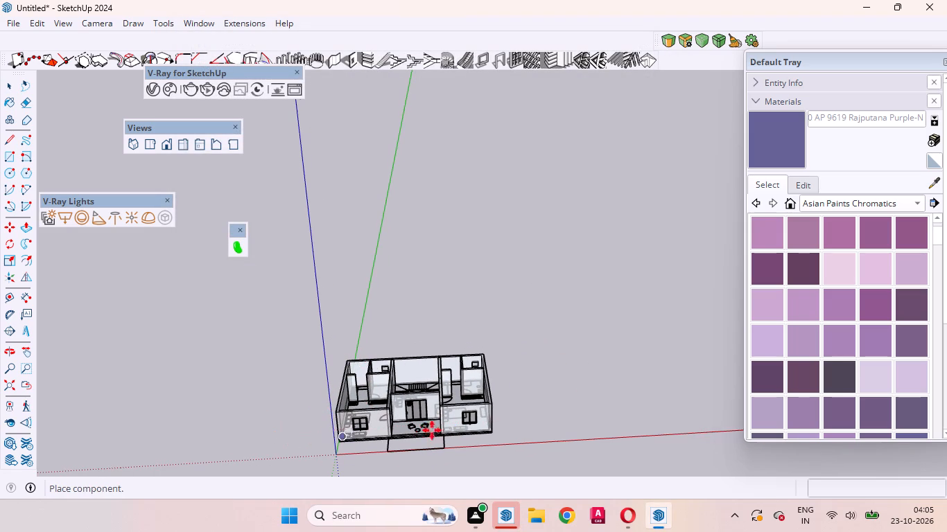
{"action": "scroll", "coordinate": [432, 430], "scroll_direction": "down", "scroll_amount": 6}
{"action": "scroll", "coordinate": [384, 367], "scroll_direction": "down", "scroll_amount": 7}
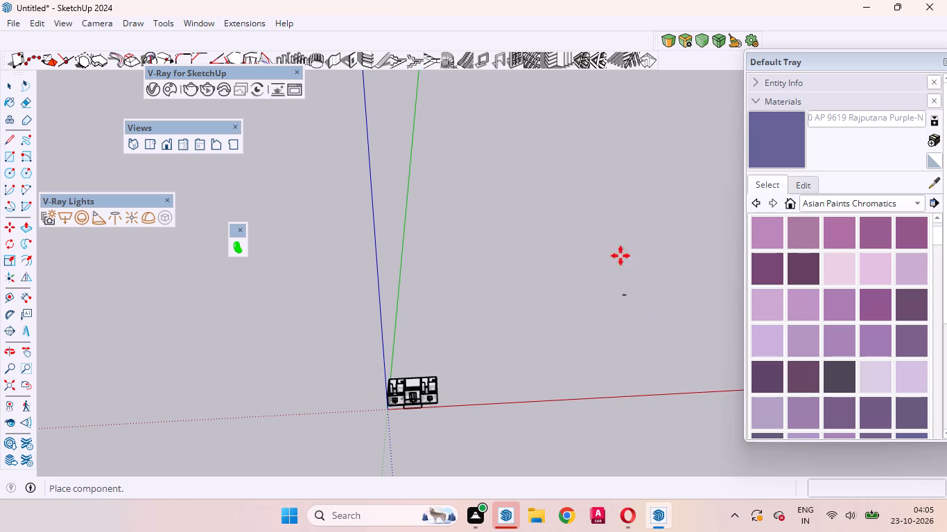
{"action": "left_click", "coordinate": [408, 432]}
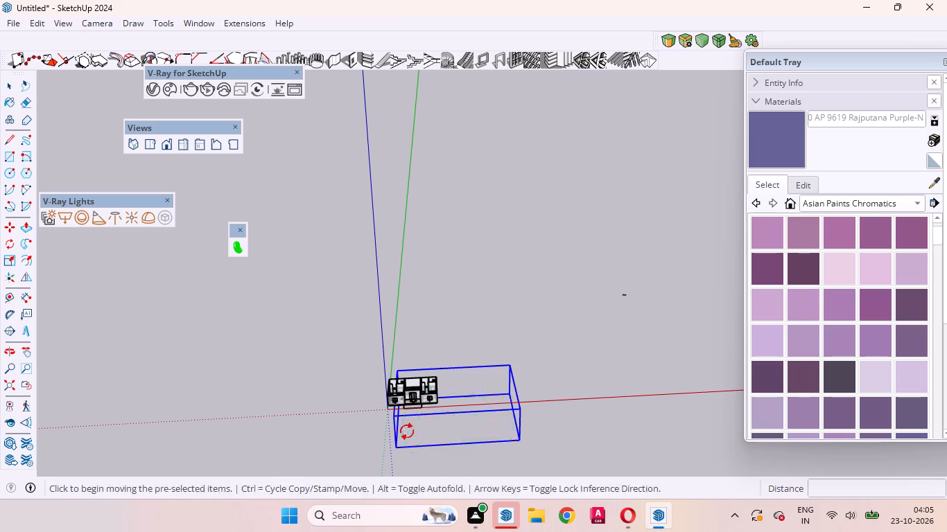
Examine the extent of the imported ventilator component's oversized bounding box beside the house from several angles.
{"action": "scroll", "coordinate": [410, 399], "scroll_direction": "up", "scroll_amount": 20}
{"action": "scroll", "coordinate": [410, 399], "scroll_direction": "up", "scroll_amount": 4}
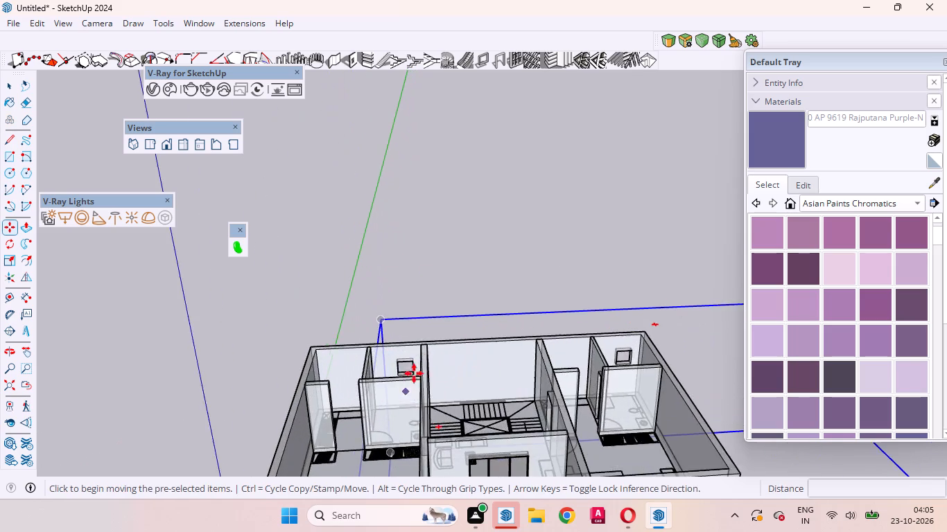
{"action": "scroll", "coordinate": [431, 355], "scroll_direction": "down", "scroll_amount": 6}
{"action": "middle_click_drag", "start_coordinate": [424, 364], "coordinate": [507, 219]}
{"action": "left_click_drag", "start_coordinate": [496, 331], "coordinate": [510, 296]}
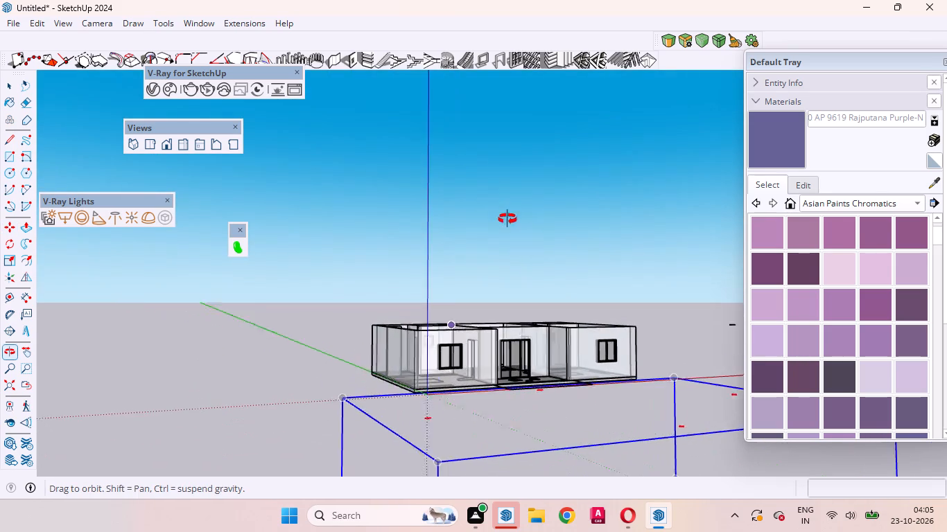
{"action": "middle_click_drag", "start_coordinate": [507, 219], "coordinate": [506, 219]}
{"action": "scroll", "coordinate": [466, 326], "scroll_direction": "down", "scroll_amount": 10}
{"action": "scroll", "coordinate": [582, 382], "scroll_direction": "up", "scroll_amount": 12}
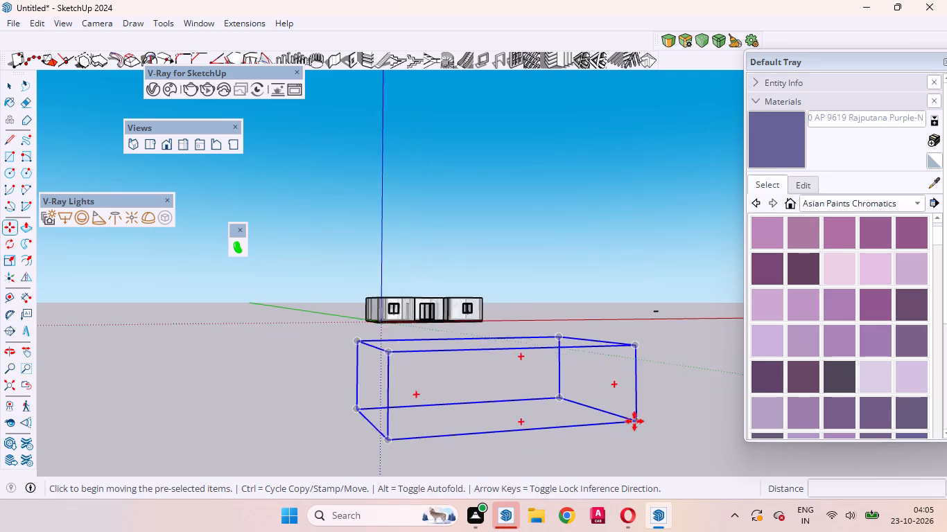
{"action": "scroll", "coordinate": [634, 421], "scroll_direction": "up", "scroll_amount": 4}
{"action": "key", "text": "space"}
{"action": "scroll", "coordinate": [673, 409], "scroll_direction": "up", "scroll_amount": 3}
{"action": "scroll", "coordinate": [674, 409], "scroll_direction": "down", "scroll_amount": 1}
{"action": "scroll", "coordinate": [674, 409], "scroll_direction": "up", "scroll_amount": 3}
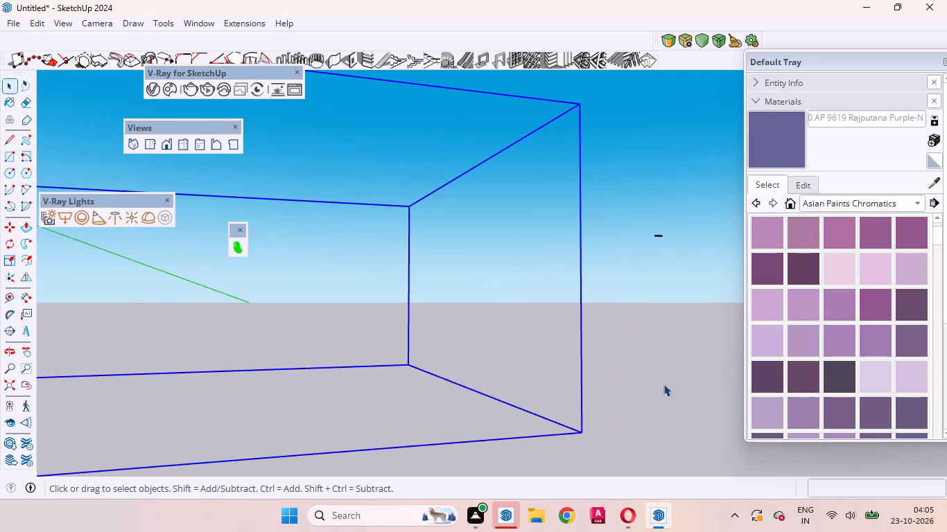
{"action": "scroll", "coordinate": [539, 380], "scroll_direction": "down", "scroll_amount": 5}
{"action": "scroll", "coordinate": [640, 370], "scroll_direction": "down", "scroll_amount": 3}
{"action": "scroll", "coordinate": [351, 371], "scroll_direction": "up", "scroll_amount": 2}
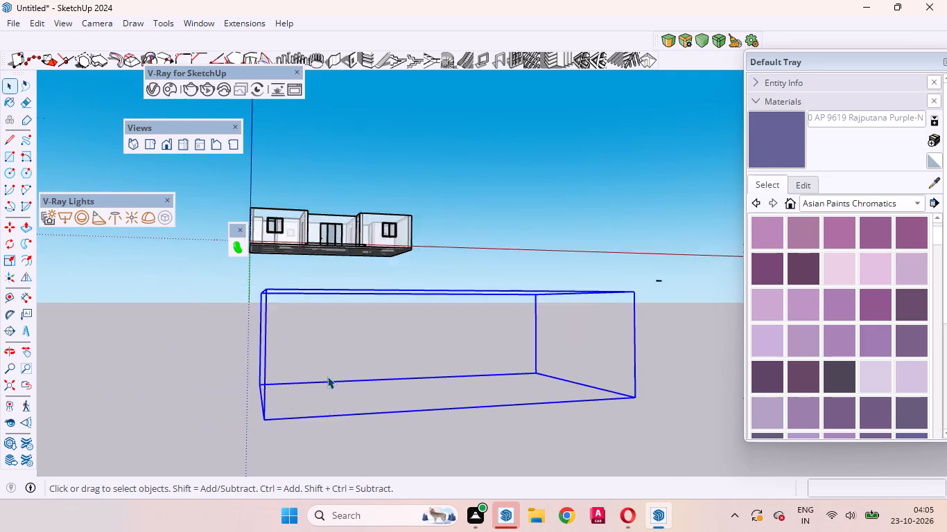
{"action": "scroll", "coordinate": [327, 376], "scroll_direction": "up", "scroll_amount": 5}
{"action": "scroll", "coordinate": [119, 276], "scroll_direction": "up", "scroll_amount": 4}
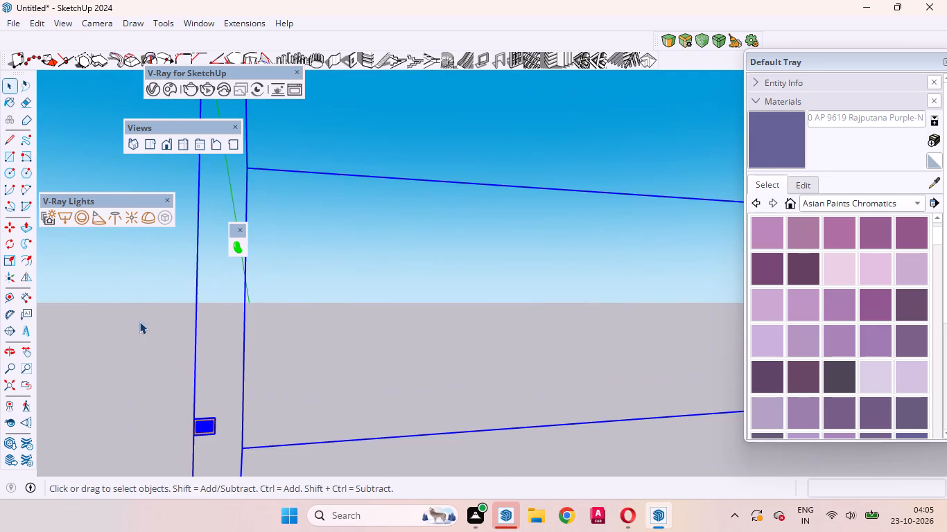
{"action": "scroll", "coordinate": [203, 384], "scroll_direction": "up", "scroll_amount": 2}
{"action": "scroll", "coordinate": [203, 387], "scroll_direction": "down", "scroll_amount": 2}
{"action": "scroll", "coordinate": [173, 429], "scroll_direction": "up", "scroll_amount": 3}
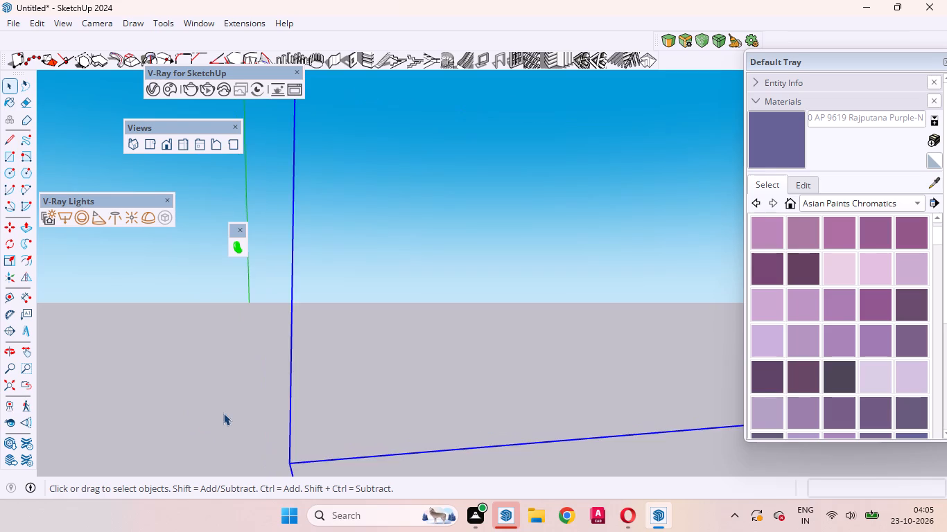
{"action": "scroll", "coordinate": [210, 405], "scroll_direction": "down", "scroll_amount": 2}
{"action": "middle_click_drag", "start_coordinate": [533, 287], "coordinate": [495, 327]}
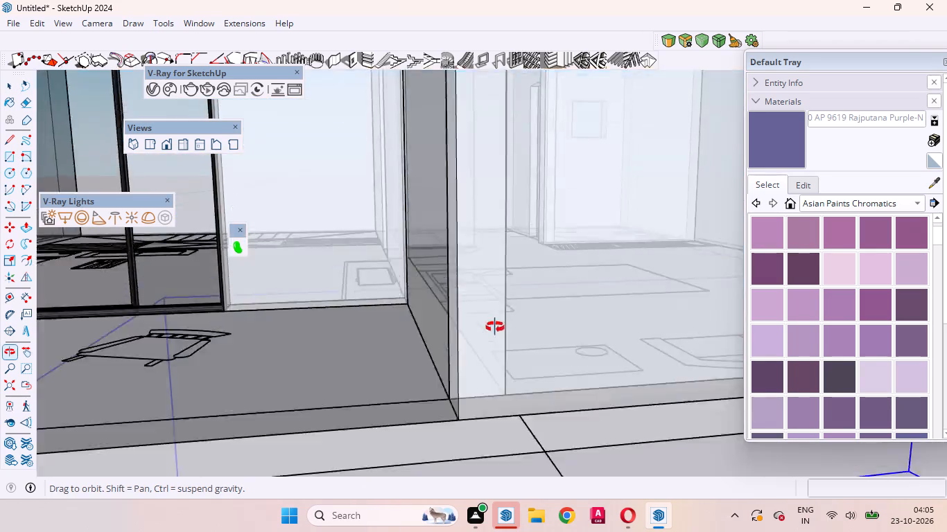
{"action": "middle_click_drag", "start_coordinate": [495, 327], "coordinate": [506, 316]}
{"action": "scroll", "coordinate": [505, 316], "scroll_direction": "down", "scroll_amount": 6}
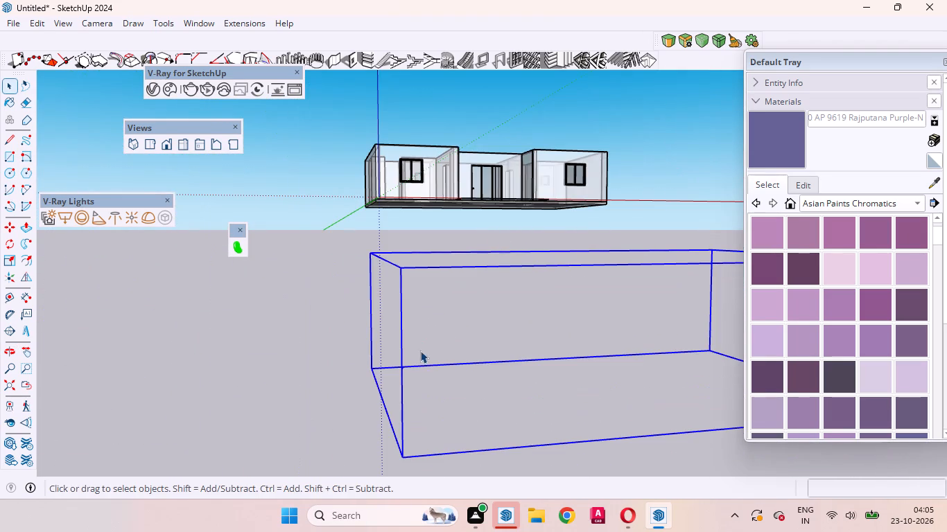
Look closely along the bounding box's corner edges to locate the small louvred ventilator inside the imported component.
{"action": "scroll", "coordinate": [408, 371], "scroll_direction": "up", "scroll_amount": 7}
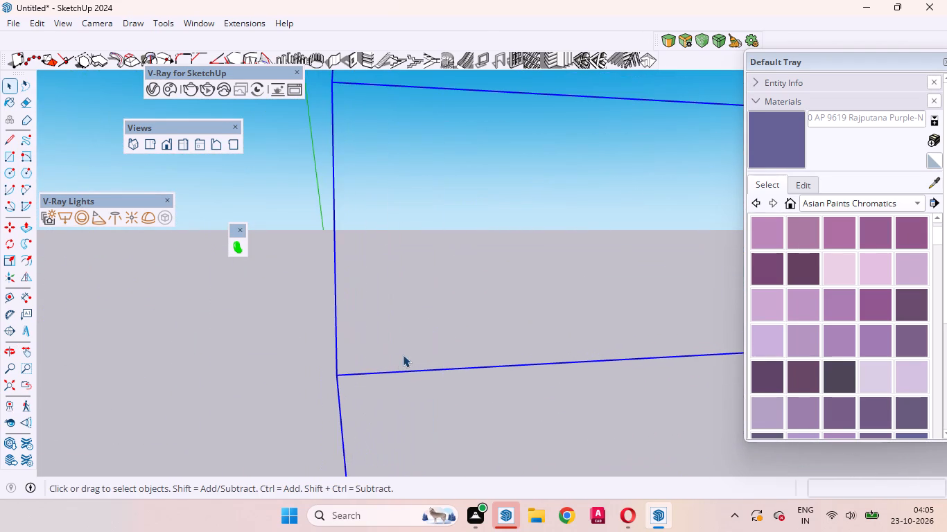
{"action": "scroll", "coordinate": [398, 357], "scroll_direction": "down", "scroll_amount": 2}
{"action": "scroll", "coordinate": [418, 373], "scroll_direction": "up", "scroll_amount": 4}
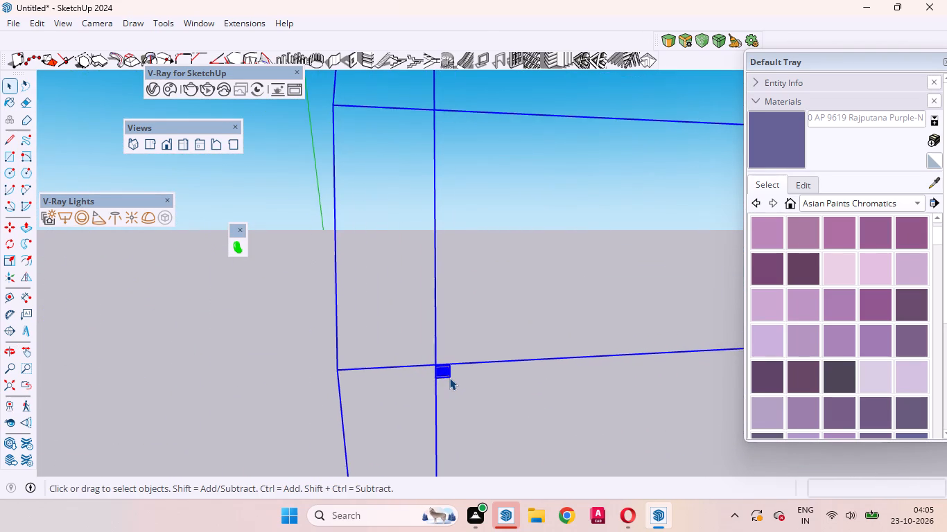
{"action": "scroll", "coordinate": [449, 377], "scroll_direction": "up", "scroll_amount": 16}
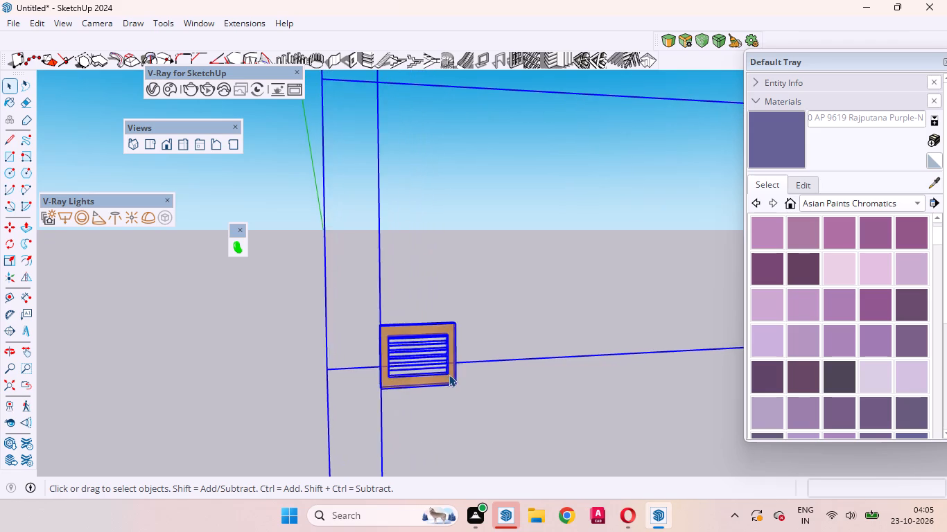
{"action": "scroll", "coordinate": [449, 374], "scroll_direction": "up", "scroll_amount": 7}
{"action": "middle_click_drag", "start_coordinate": [419, 369], "coordinate": [408, 371]}
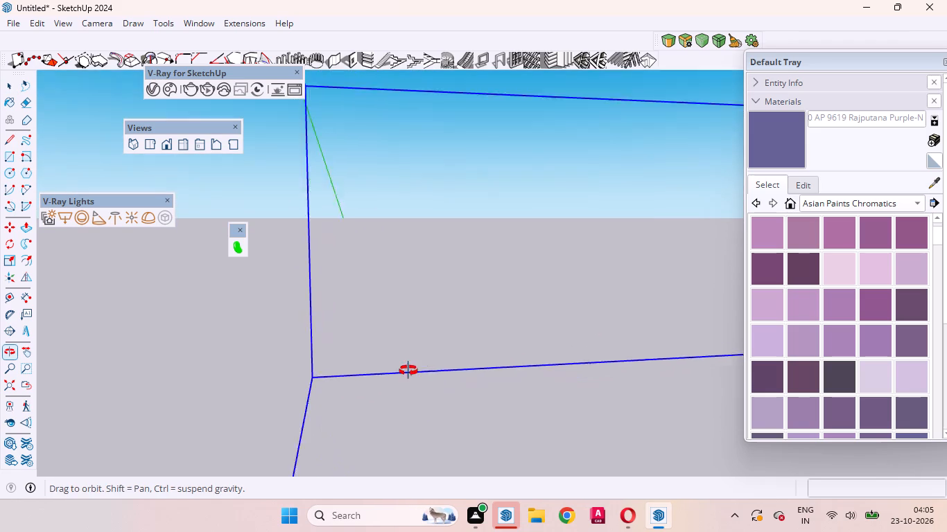
{"action": "middle_click_drag", "start_coordinate": [408, 371], "coordinate": [388, 372]}
{"action": "scroll", "coordinate": [417, 363], "scroll_direction": "down", "scroll_amount": 4}
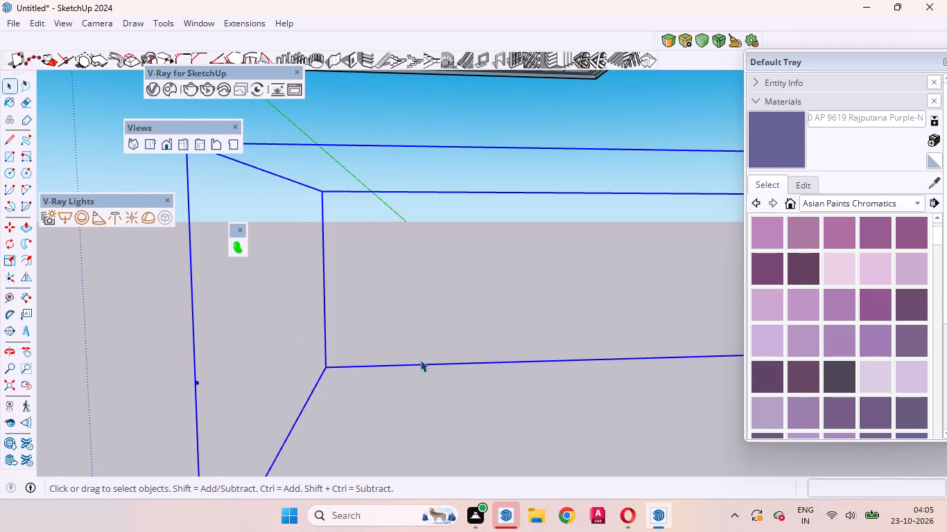
{"action": "scroll", "coordinate": [214, 382], "scroll_direction": "up", "scroll_amount": 6}
{"action": "scroll", "coordinate": [249, 359], "scroll_direction": "down", "scroll_amount": 2}
{"action": "scroll", "coordinate": [328, 351], "scroll_direction": "up", "scroll_amount": 3}
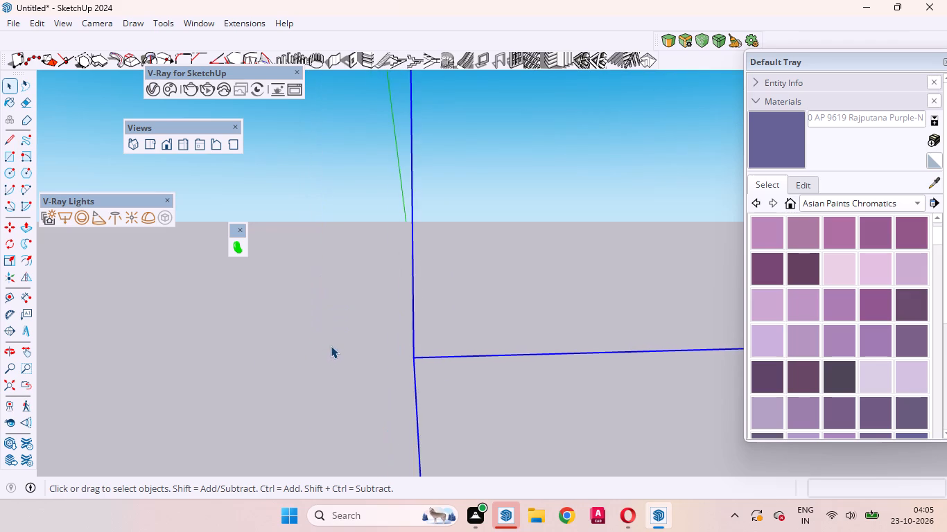
{"action": "scroll", "coordinate": [331, 346], "scroll_direction": "down", "scroll_amount": 1}
{"action": "scroll", "coordinate": [336, 335], "scroll_direction": "up", "scroll_amount": 5}
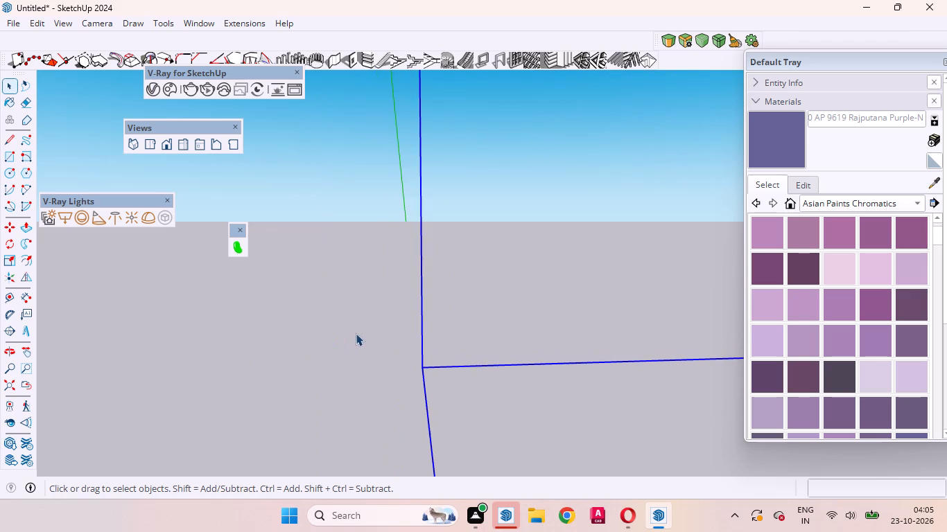
{"action": "scroll", "coordinate": [354, 336], "scroll_direction": "down", "scroll_amount": 2}
{"action": "scroll", "coordinate": [373, 339], "scroll_direction": "up", "scroll_amount": 3}
{"action": "scroll", "coordinate": [345, 345], "scroll_direction": "down", "scroll_amount": 3}
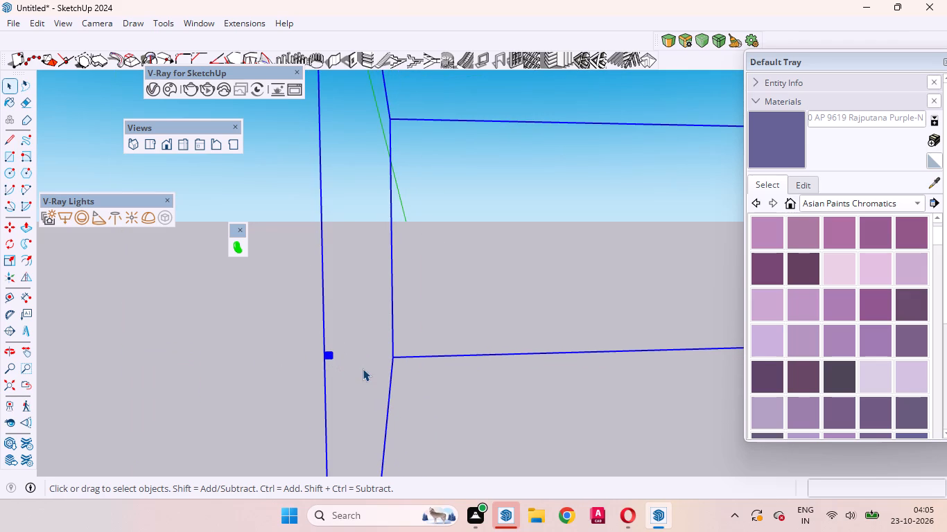
Open the imported component for editing, enlarge the ventilator inside it uniformly about its opposite corner, and deselect it.
{"action": "double_click", "coordinate": [329, 352]}
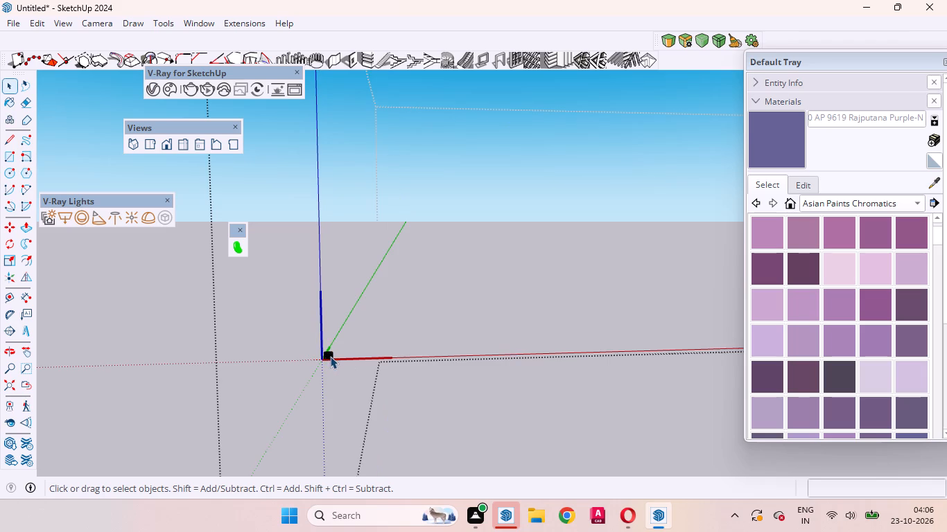
{"action": "left_click", "coordinate": [330, 356]}
{"action": "key", "text": "s"}
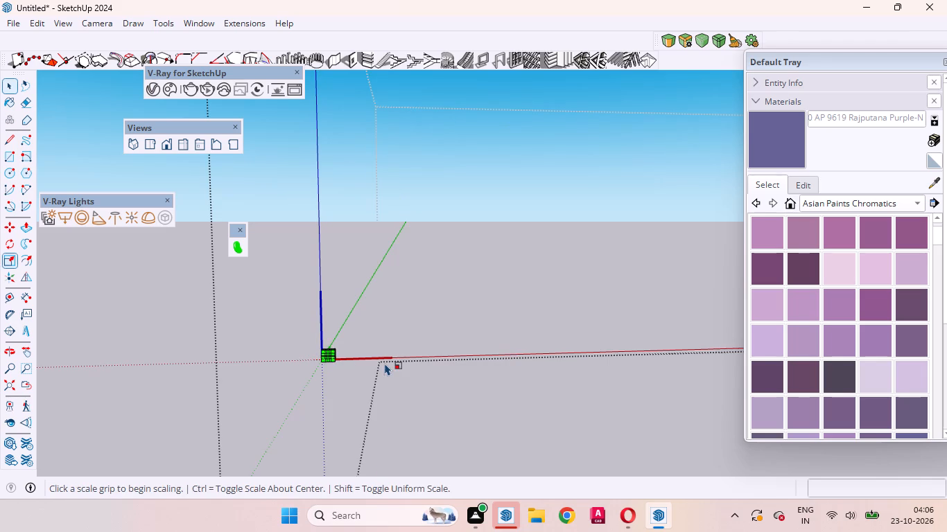
{"action": "scroll", "coordinate": [324, 360], "scroll_direction": "up", "scroll_amount": 4}
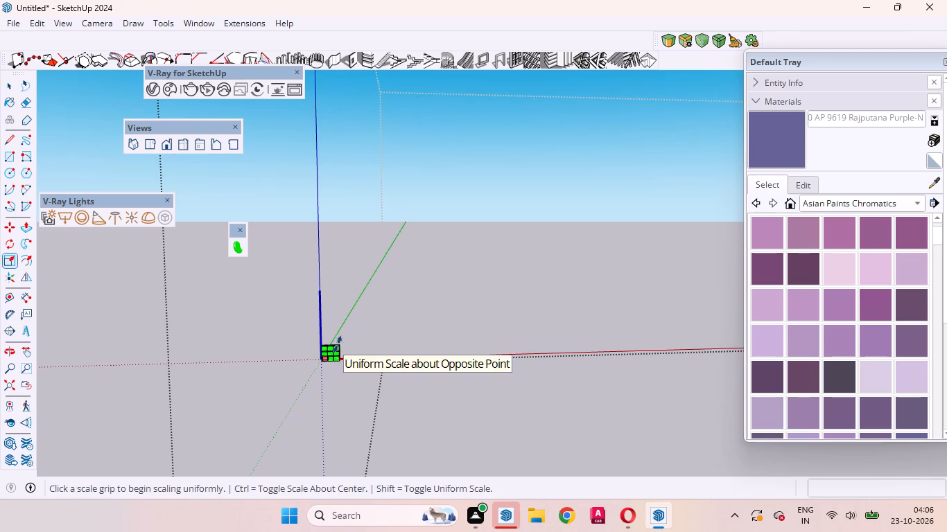
{"action": "left_click_drag", "start_coordinate": [338, 344], "coordinate": [385, 304]}
{"action": "key", "text": "space"}
{"action": "left_click", "coordinate": [493, 333]}
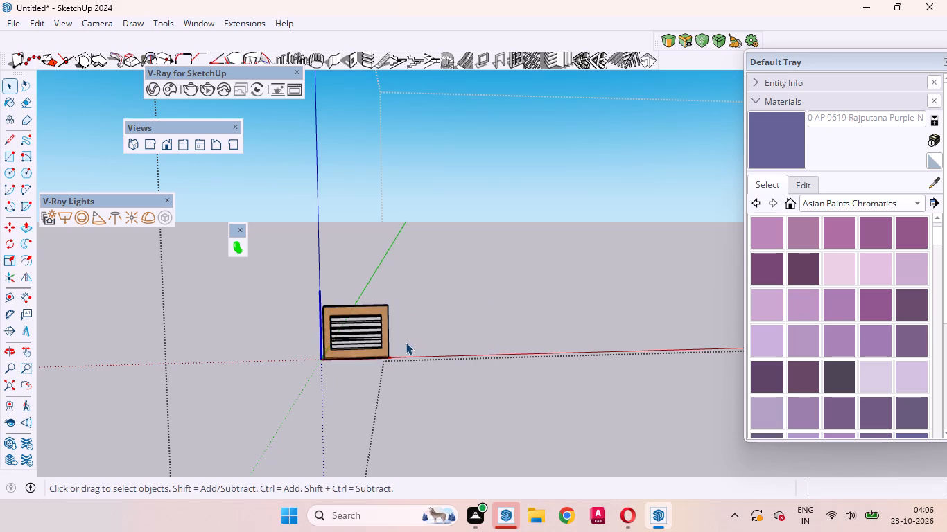
Compare the ventilator with the house, scale it uniformly by 3.00 about its lower corner, and deselect it.
{"action": "scroll", "coordinate": [493, 348], "scroll_direction": "down", "scroll_amount": 11}
{"action": "scroll", "coordinate": [442, 385], "scroll_direction": "down", "scroll_amount": 4}
{"action": "left_click", "coordinate": [495, 383]}
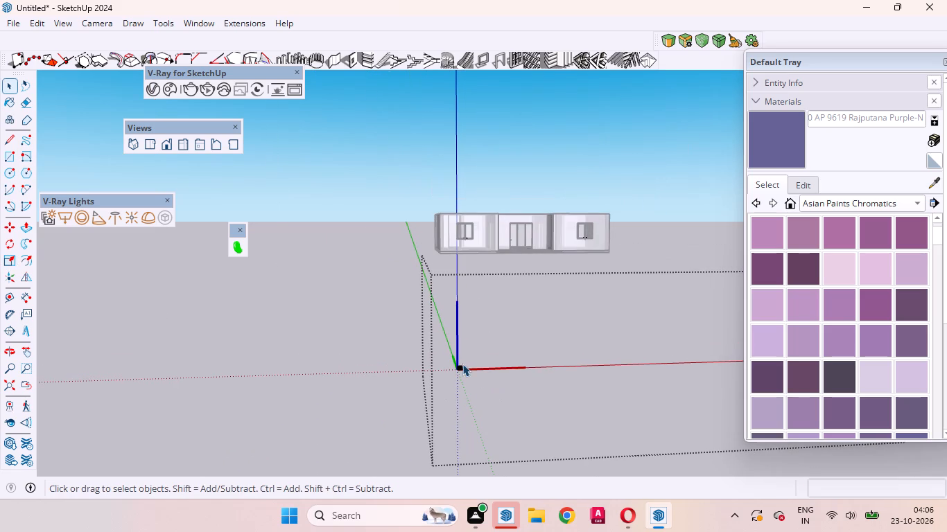
{"action": "scroll", "coordinate": [462, 362], "scroll_direction": "up", "scroll_amount": 16}
{"action": "scroll", "coordinate": [467, 374], "scroll_direction": "down", "scroll_amount": 4}
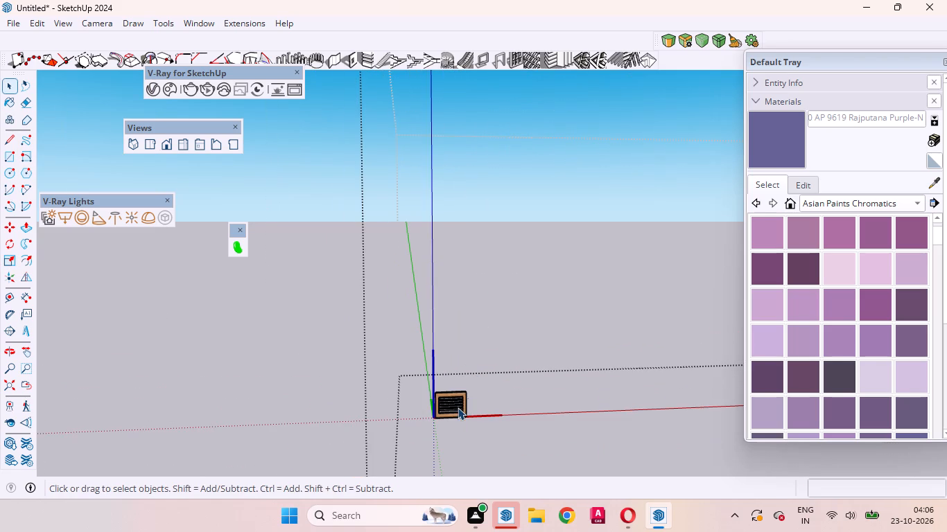
{"action": "left_click", "coordinate": [458, 407]}
{"action": "key", "text": "s"}
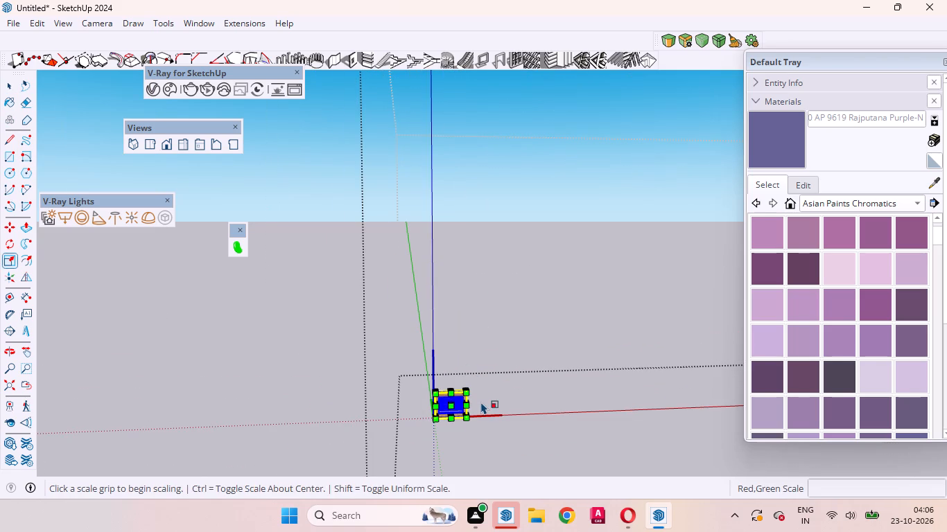
{"action": "left_click", "coordinate": [469, 390]}
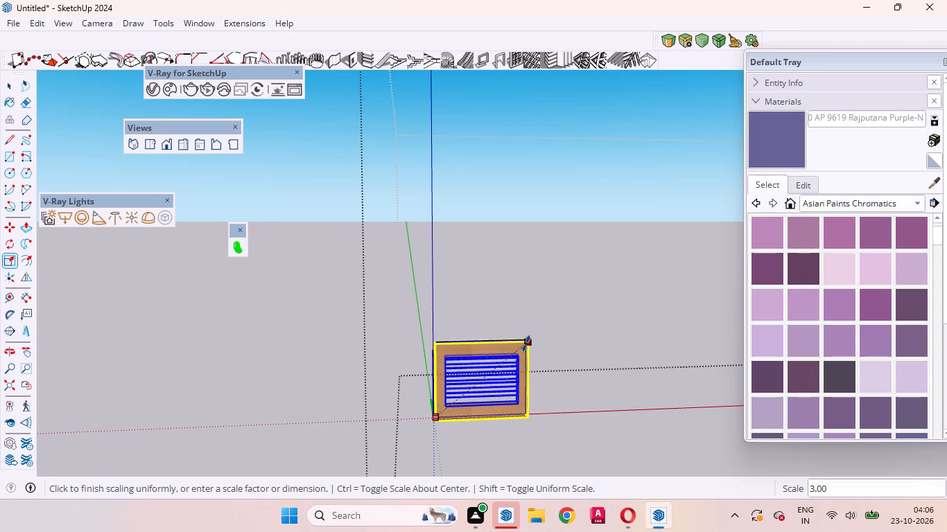
{"action": "left_click", "coordinate": [527, 342]}
{"action": "key", "text": "space"}
{"action": "left_click", "coordinate": [577, 401]}
{"action": "middle_click_drag", "start_coordinate": [507, 367], "coordinate": [488, 427]}
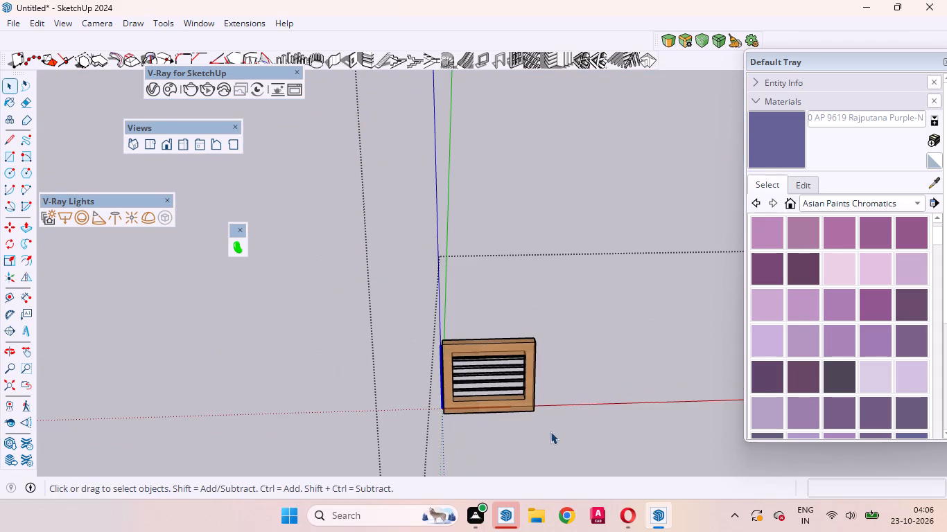
Finish editing the imported component and return to the whole model with nothing selected.
{"action": "left_click", "coordinate": [566, 415]}
{"action": "double_click", "coordinate": [587, 258]}
{"action": "scroll", "coordinate": [437, 250], "scroll_direction": "down", "scroll_amount": 6}
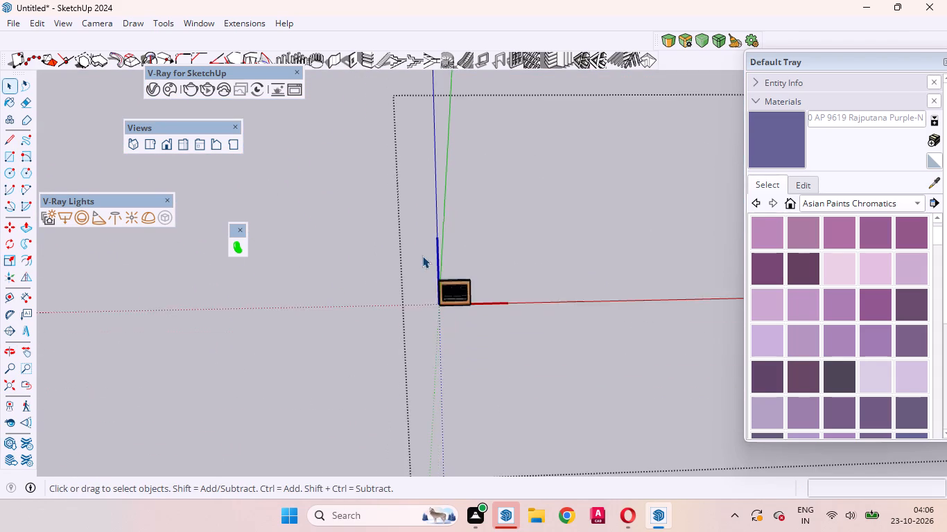
{"action": "scroll", "coordinate": [422, 256], "scroll_direction": "down", "scroll_amount": 13}
{"action": "left_click", "coordinate": [553, 320]}
{"action": "left_click", "coordinate": [483, 308]}
{"action": "left_click", "coordinate": [426, 295]}
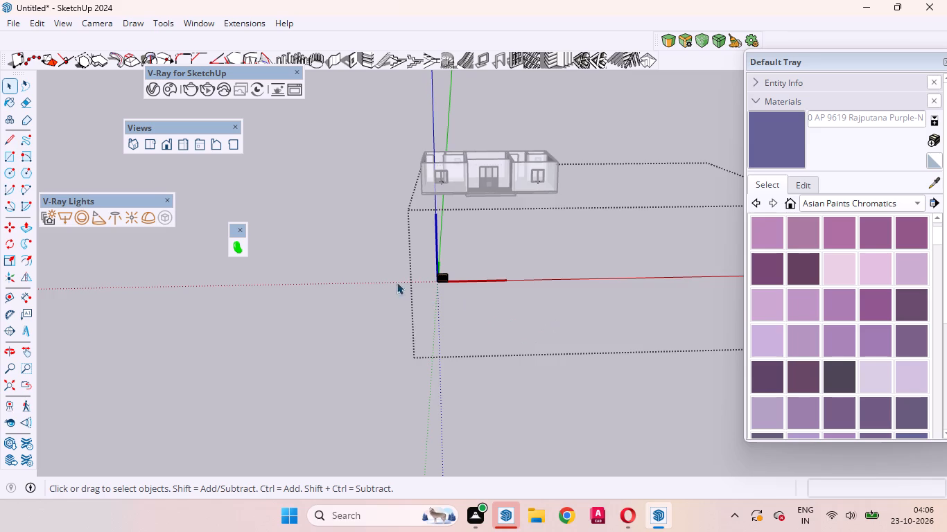
{"action": "left_click", "coordinate": [336, 272]}
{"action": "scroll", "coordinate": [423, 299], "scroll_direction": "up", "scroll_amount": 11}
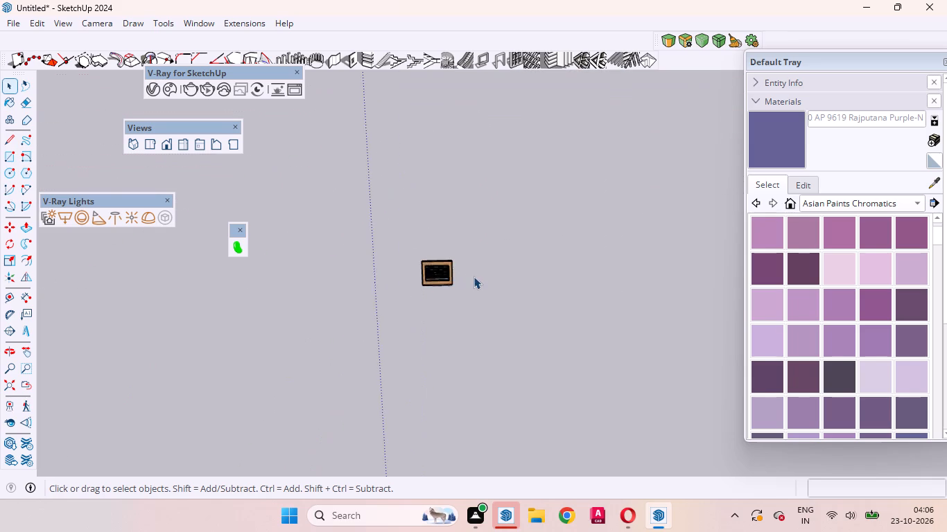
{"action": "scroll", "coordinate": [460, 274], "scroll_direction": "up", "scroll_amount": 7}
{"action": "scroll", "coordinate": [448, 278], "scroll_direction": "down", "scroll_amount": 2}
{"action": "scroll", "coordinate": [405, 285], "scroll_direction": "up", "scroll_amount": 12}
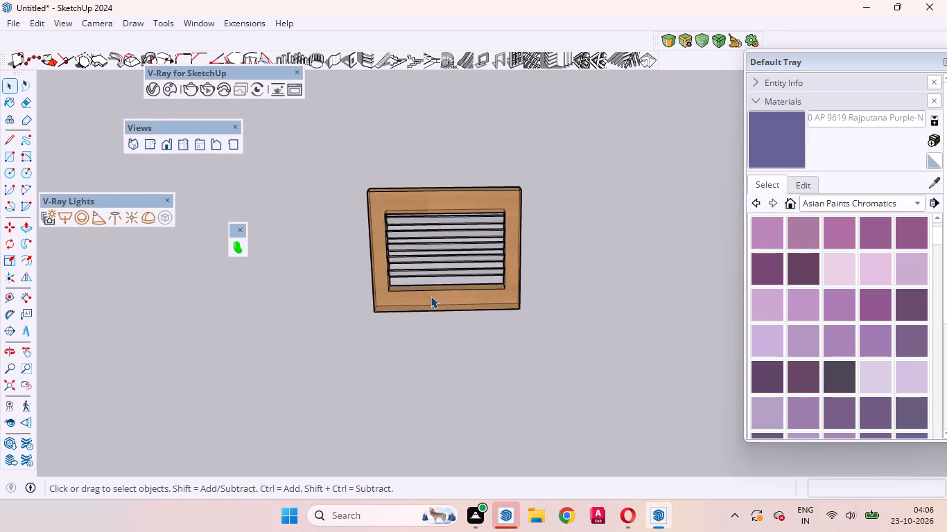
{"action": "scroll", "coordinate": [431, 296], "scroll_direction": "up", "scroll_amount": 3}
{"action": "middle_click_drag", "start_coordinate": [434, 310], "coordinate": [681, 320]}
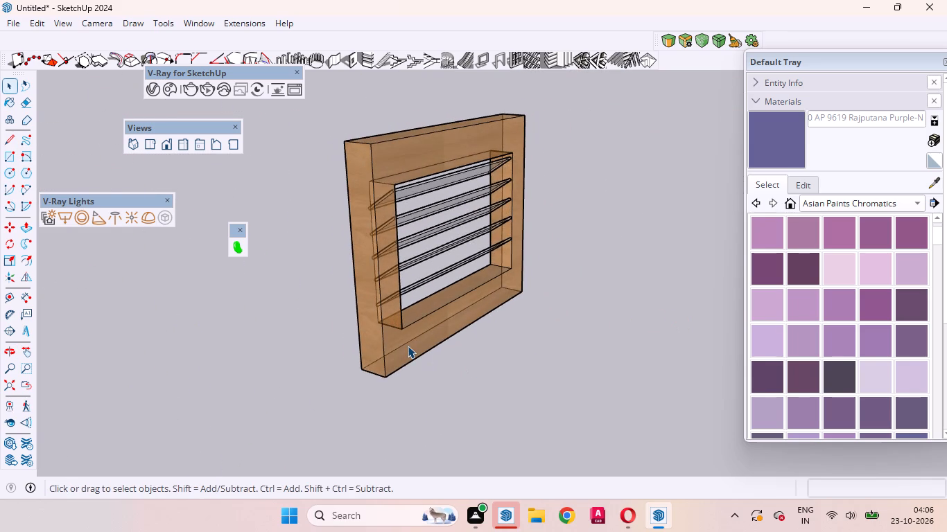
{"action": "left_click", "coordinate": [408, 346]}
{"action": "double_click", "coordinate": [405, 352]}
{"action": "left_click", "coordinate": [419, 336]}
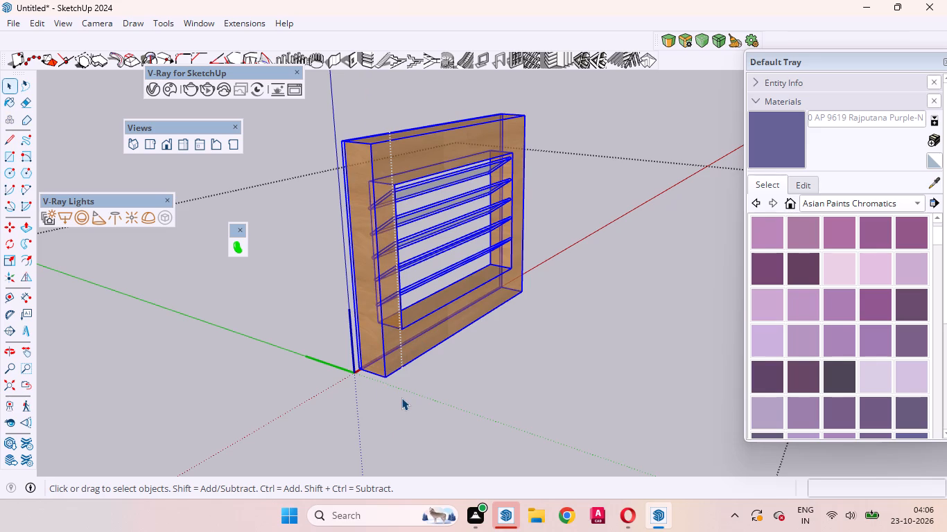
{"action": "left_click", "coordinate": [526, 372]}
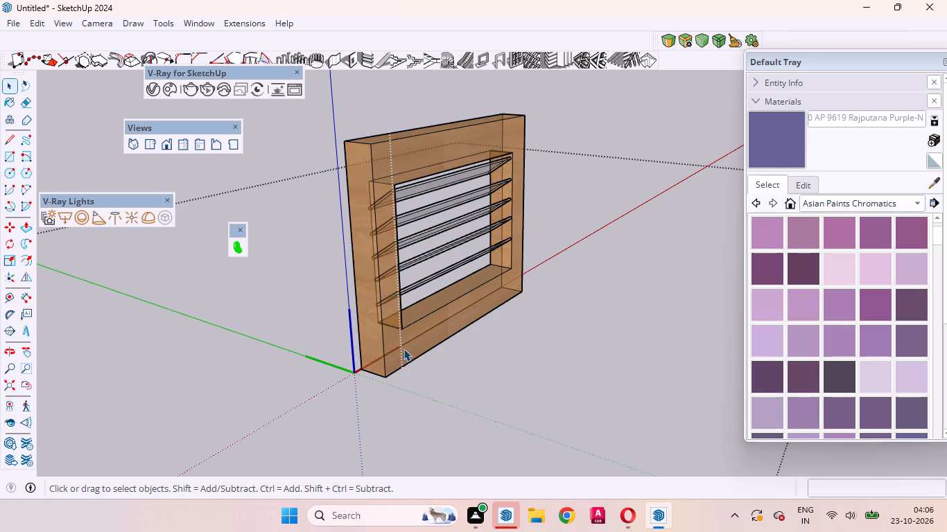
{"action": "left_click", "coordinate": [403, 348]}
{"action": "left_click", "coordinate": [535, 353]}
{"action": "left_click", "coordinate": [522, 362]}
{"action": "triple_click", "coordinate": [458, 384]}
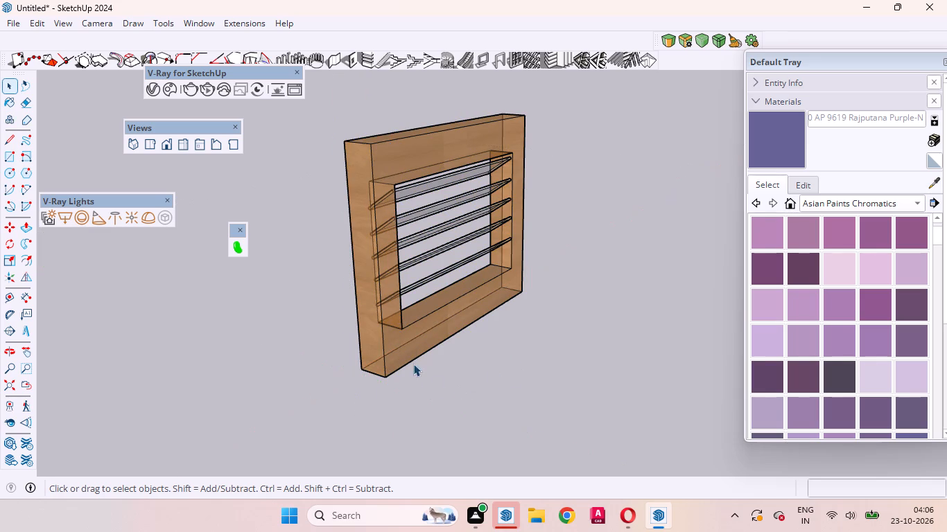
Explode the imported component to free the ventilator from its oversized bounding box, and deselect everything.
{"action": "left_click", "coordinate": [410, 351]}
{"action": "right_click", "coordinate": [410, 351]}
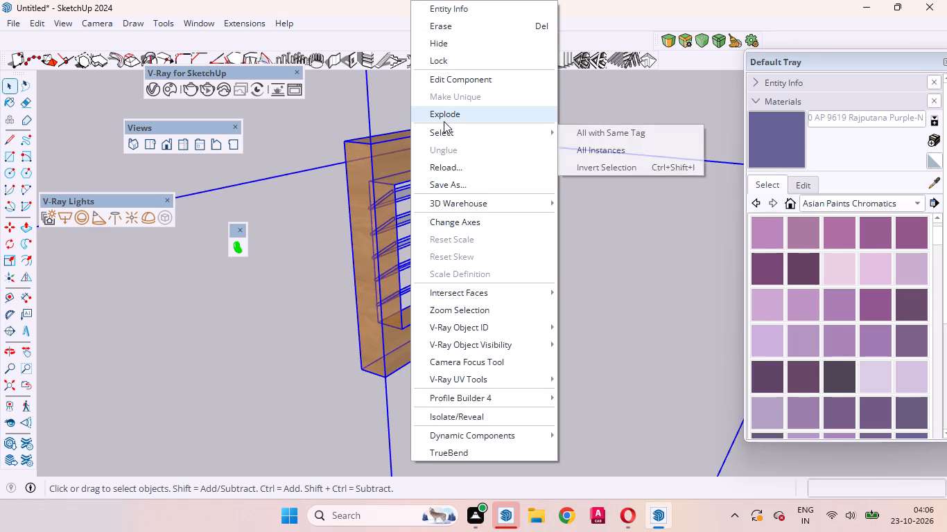
{"action": "left_click", "coordinate": [443, 118]}
{"action": "left_click", "coordinate": [557, 372]}
Move the ventilator by its lower front corner to the lower corner of the small opening in the toilet's outer wall.
{"action": "left_click", "coordinate": [414, 330]}
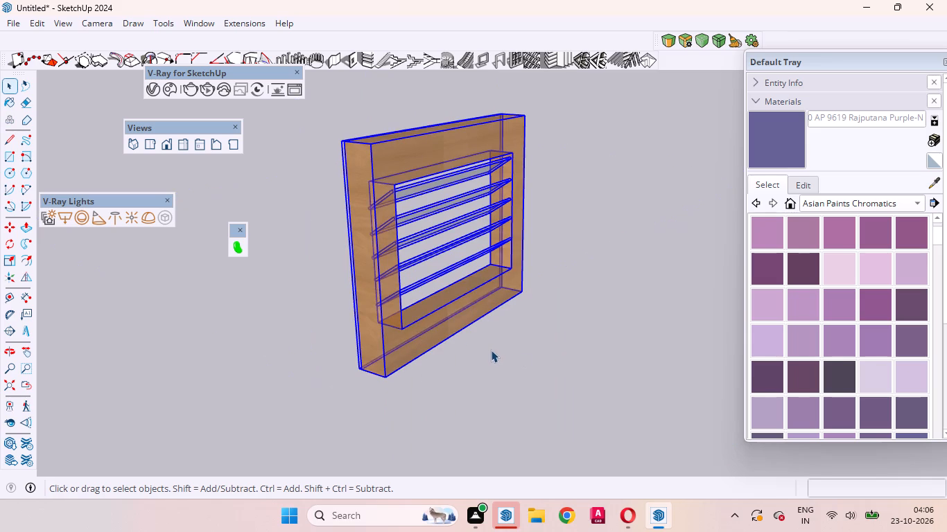
{"action": "key", "text": "m"}
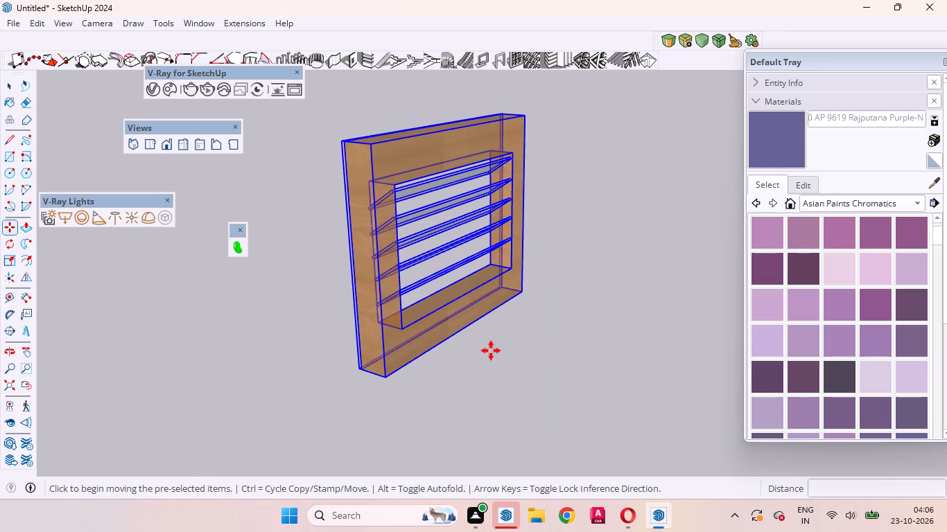
{"action": "left_click", "coordinate": [387, 375]}
{"action": "scroll", "coordinate": [433, 302], "scroll_direction": "down", "scroll_amount": 3}
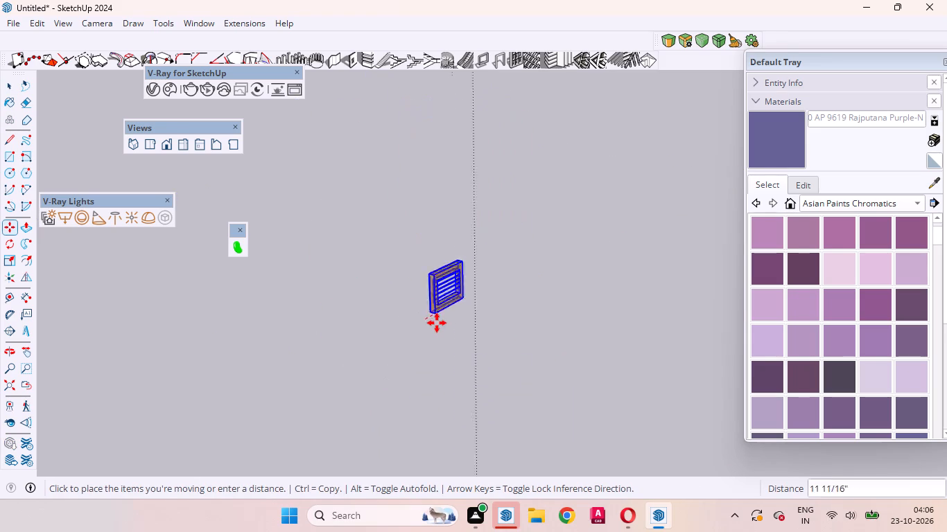
{"action": "scroll", "coordinate": [437, 323], "scroll_direction": "down", "scroll_amount": 20}
{"action": "scroll", "coordinate": [437, 323], "scroll_direction": "down", "scroll_amount": 1}
{"action": "scroll", "coordinate": [433, 262], "scroll_direction": "up", "scroll_amount": 5}
{"action": "scroll", "coordinate": [532, 239], "scroll_direction": "up", "scroll_amount": 3}
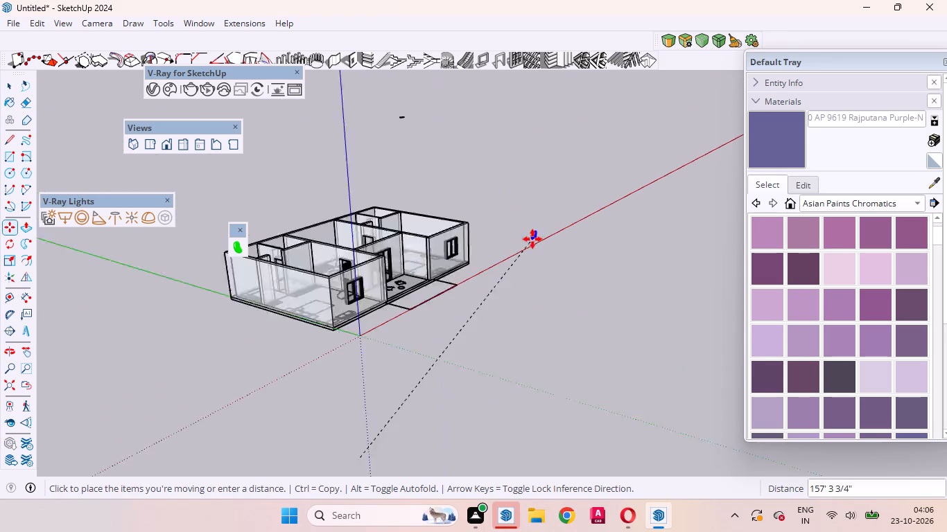
{"action": "scroll", "coordinate": [532, 239], "scroll_direction": "up", "scroll_amount": 2}
{"action": "scroll", "coordinate": [429, 308], "scroll_direction": "down", "scroll_amount": 4}
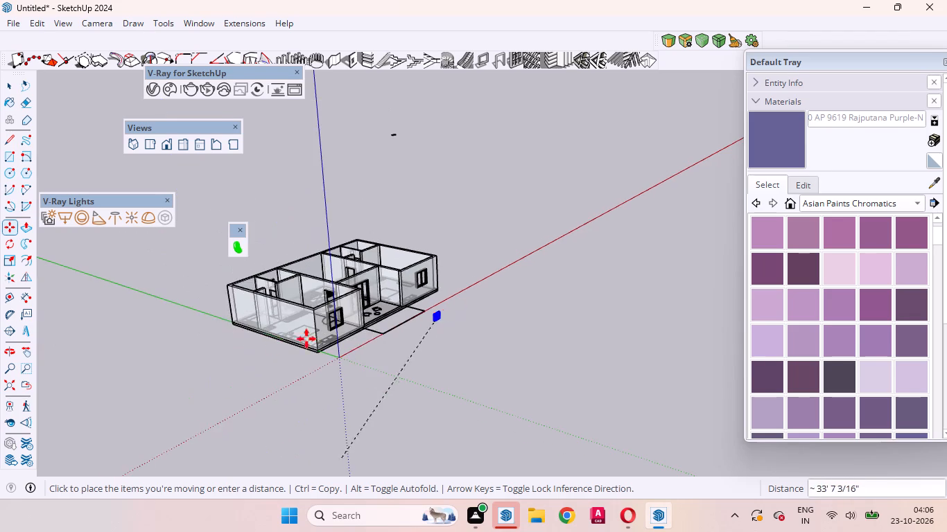
{"action": "scroll", "coordinate": [261, 346], "scroll_direction": "up", "scroll_amount": 8}
{"action": "middle_click_drag", "start_coordinate": [278, 357], "coordinate": [564, 376]}
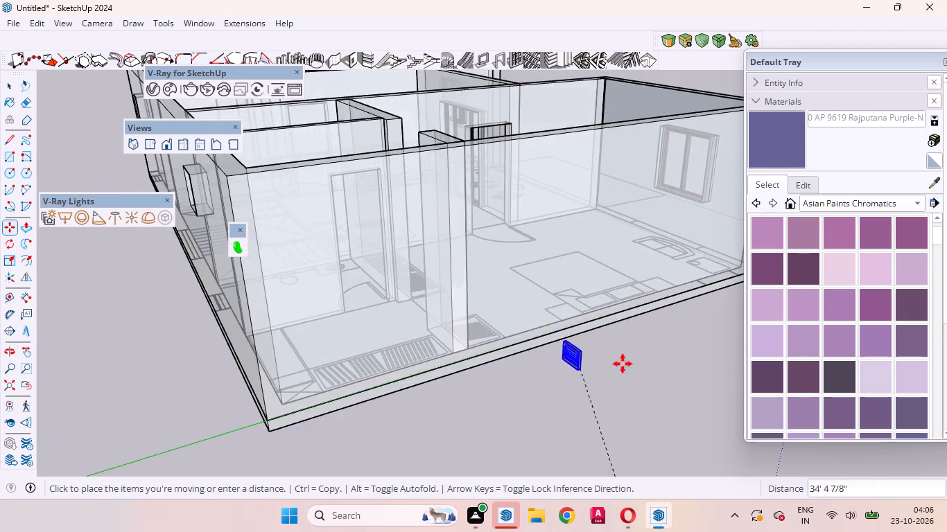
{"action": "scroll", "coordinate": [634, 364], "scroll_direction": "down", "scroll_amount": 5}
{"action": "scroll", "coordinate": [412, 325], "scroll_direction": "up", "scroll_amount": 5}
{"action": "scroll", "coordinate": [361, 274], "scroll_direction": "up", "scroll_amount": 4}
{"action": "scroll", "coordinate": [320, 217], "scroll_direction": "up", "scroll_amount": 1}
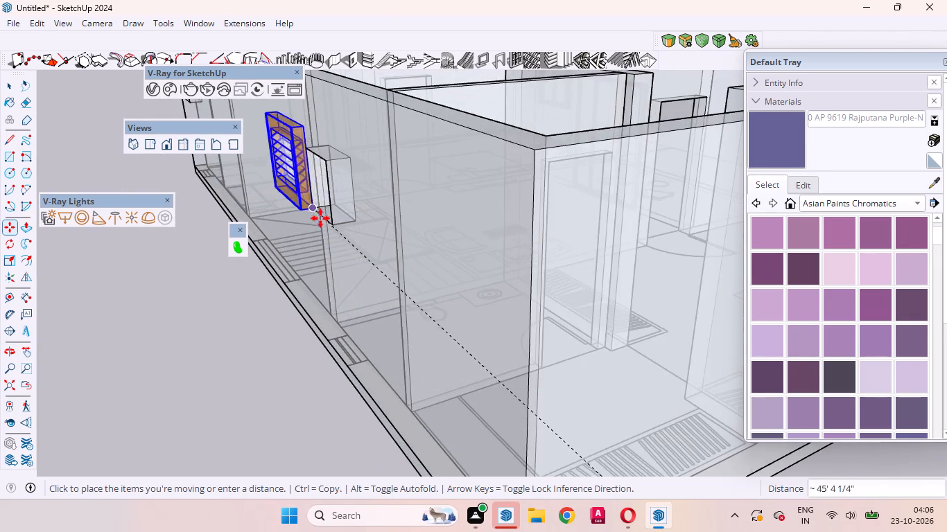
{"action": "middle_click_drag", "start_coordinate": [340, 237], "coordinate": [620, 274]}
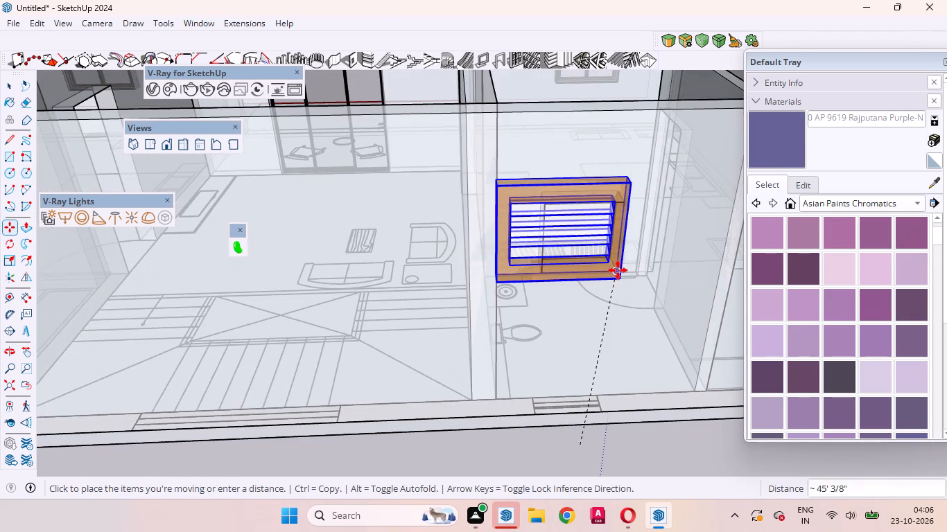
{"action": "left_click", "coordinate": [620, 273]}
Scale the ventilator to about 0.62 in width and about 0.75 in height at the toilet wall opening, and deselect it.
{"action": "middle_click_drag", "start_coordinate": [593, 274], "coordinate": [573, 225]}
{"action": "scroll", "coordinate": [593, 274], "scroll_direction": "down", "scroll_amount": 1}
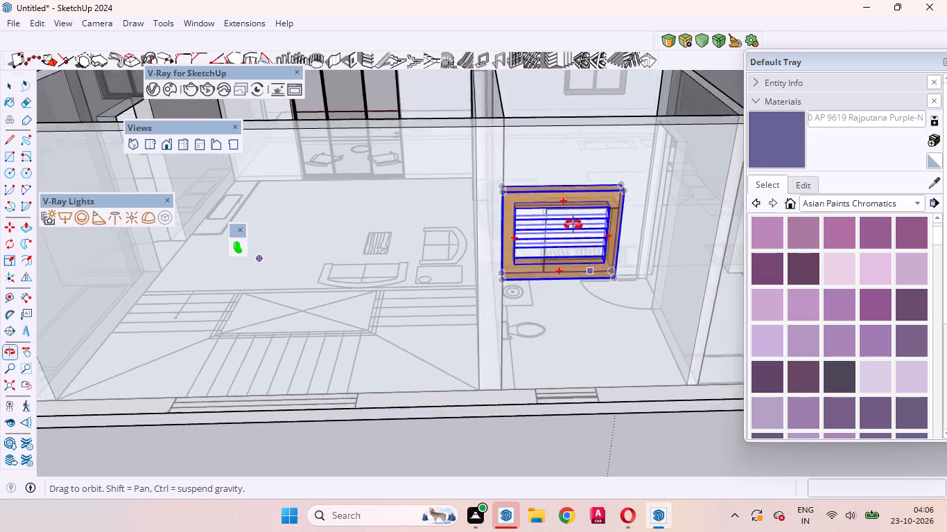
{"action": "middle_click_drag", "start_coordinate": [573, 225], "coordinate": [568, 197]}
{"action": "scroll", "coordinate": [572, 192], "scroll_direction": "up", "scroll_amount": 9}
{"action": "scroll", "coordinate": [614, 266], "scroll_direction": "up", "scroll_amount": 2}
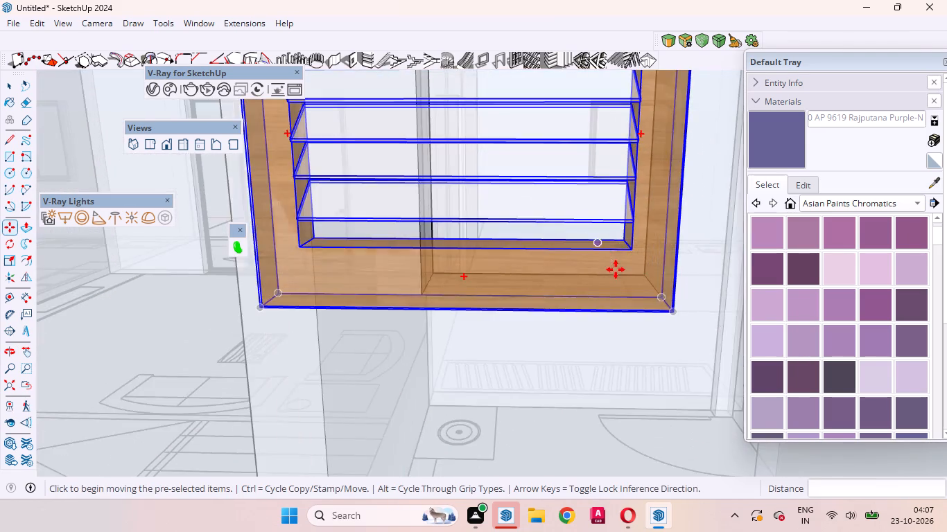
{"action": "scroll", "coordinate": [616, 269], "scroll_direction": "up", "scroll_amount": 2}
{"action": "scroll", "coordinate": [593, 283], "scroll_direction": "down", "scroll_amount": 4}
{"action": "middle_click_drag", "start_coordinate": [660, 315], "coordinate": [465, 308]}
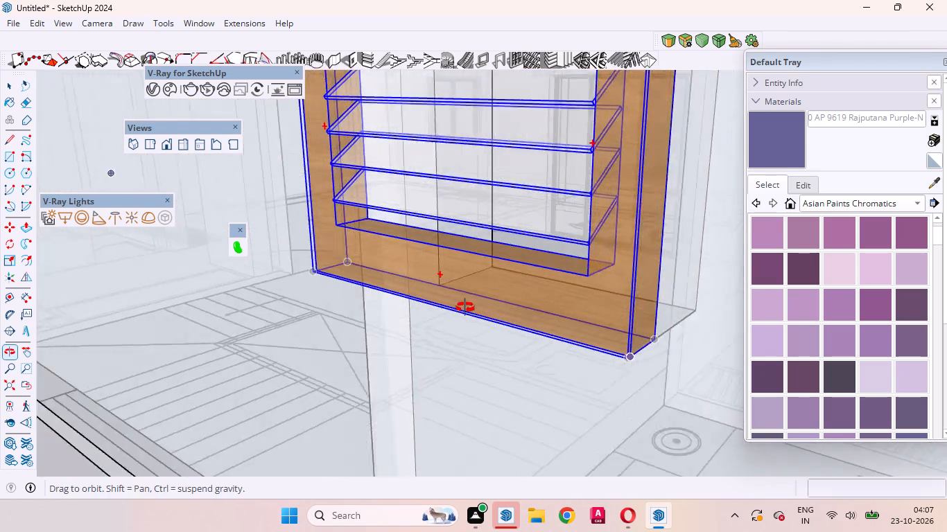
{"action": "middle_click_drag", "start_coordinate": [465, 308], "coordinate": [279, 371]}
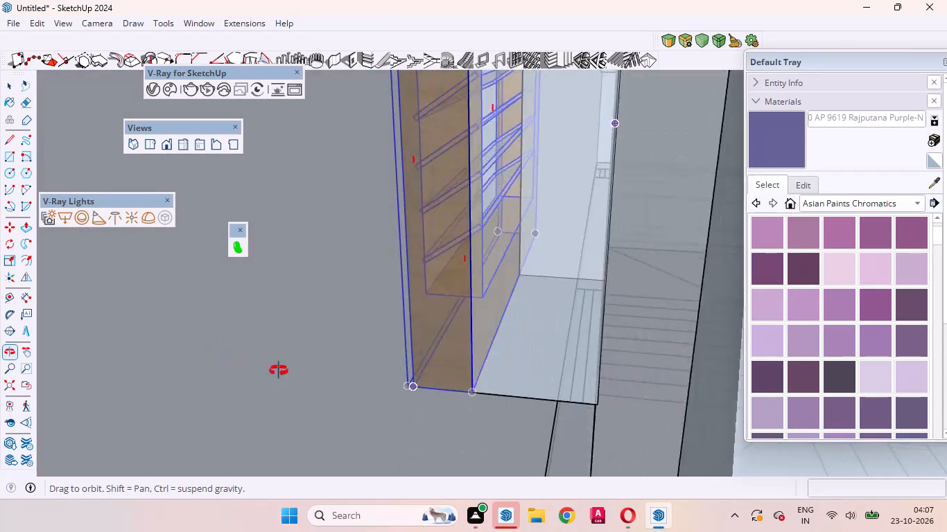
{"action": "middle_click_drag", "start_coordinate": [279, 371], "coordinate": [619, 388]}
{"action": "scroll", "coordinate": [638, 386], "scroll_direction": "up", "scroll_amount": 1}
{"action": "scroll", "coordinate": [643, 379], "scroll_direction": "down", "scroll_amount": 5}
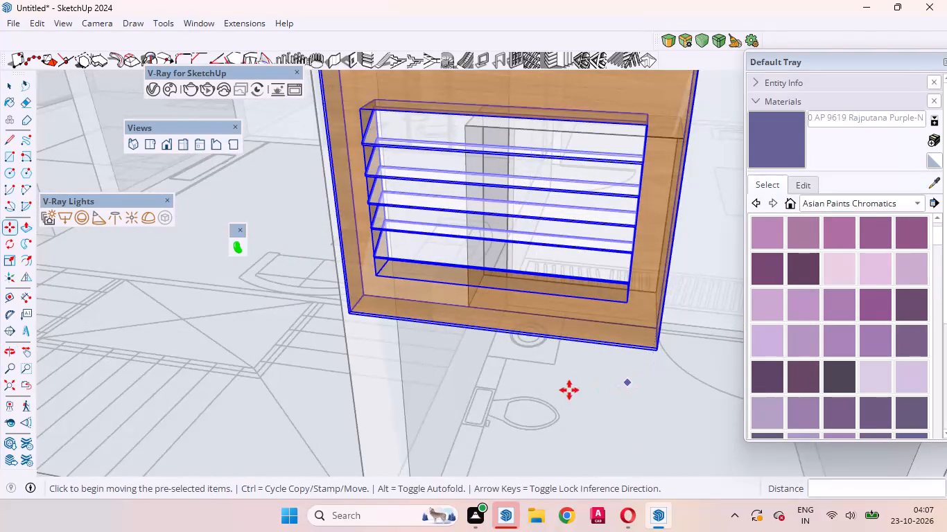
{"action": "middle_click_drag", "start_coordinate": [534, 388], "coordinate": [586, 382]}
{"action": "scroll", "coordinate": [604, 375], "scroll_direction": "down", "scroll_amount": 6}
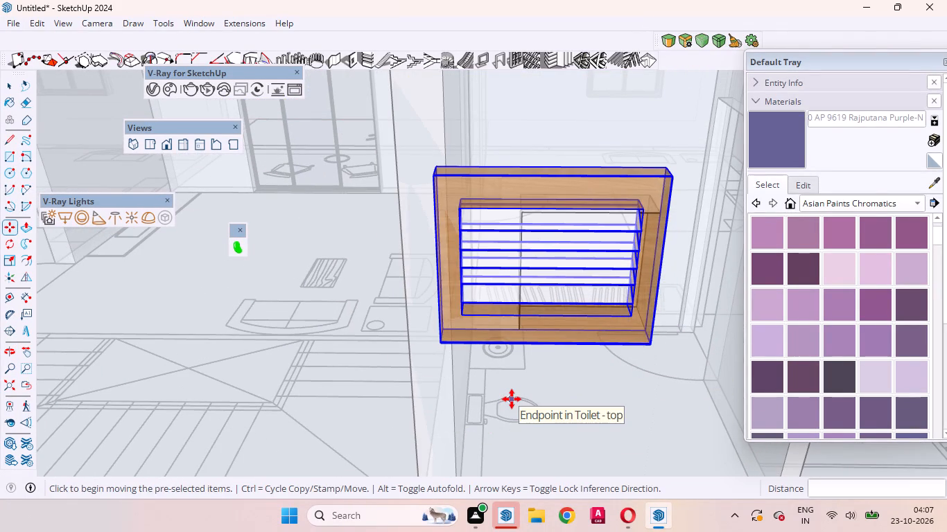
{"action": "key", "text": "s"}
{"action": "left_click", "coordinate": [437, 255]}
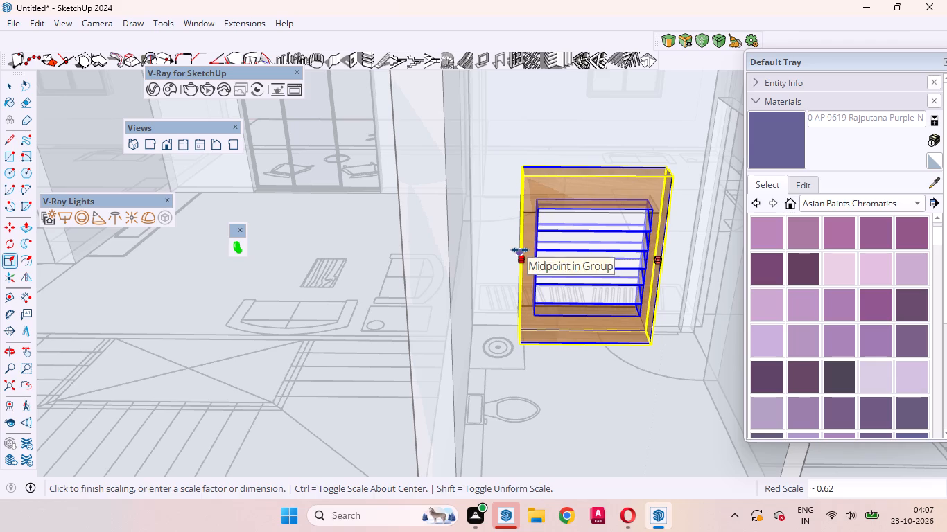
{"action": "left_click", "coordinate": [520, 250]}
{"action": "left_click", "coordinate": [594, 166]}
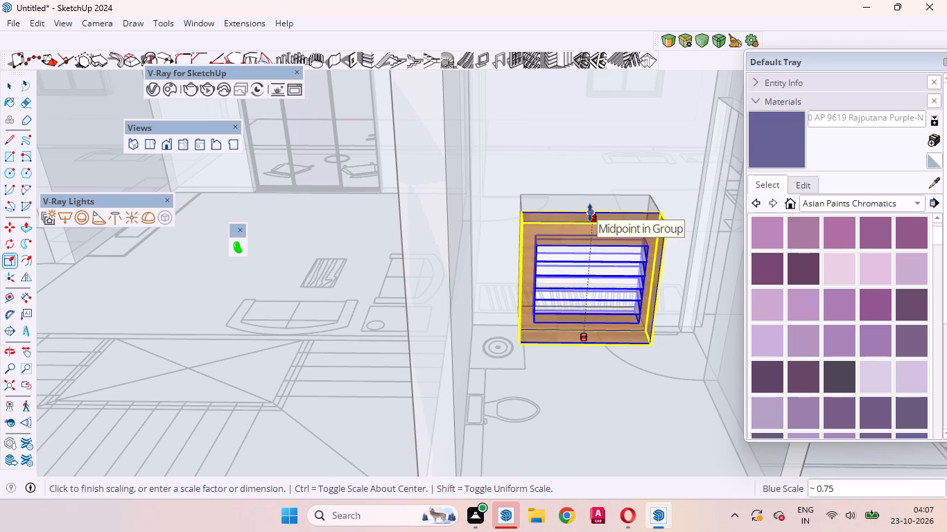
{"action": "left_click", "coordinate": [590, 213]}
{"action": "key", "text": "space"}
{"action": "scroll", "coordinate": [540, 264], "scroll_direction": "down", "scroll_amount": 10}
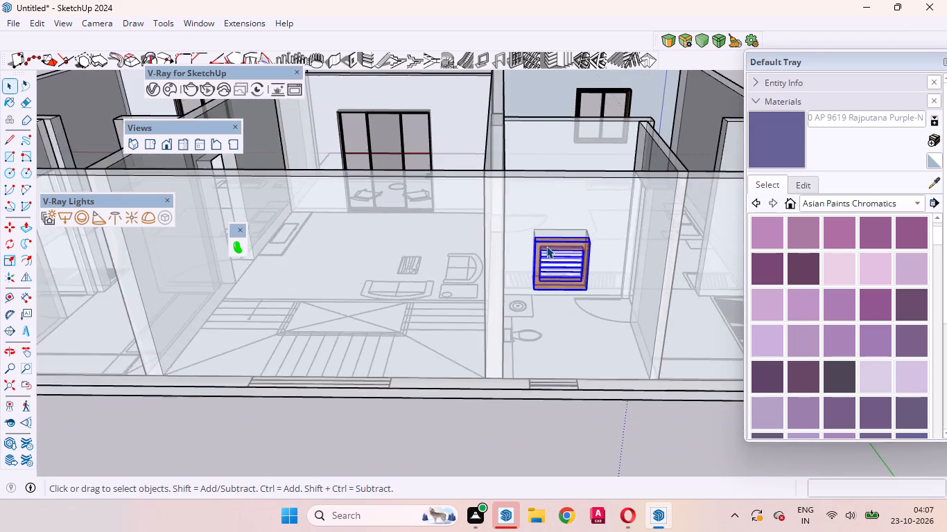
{"action": "scroll", "coordinate": [546, 246], "scroll_direction": "down", "scroll_amount": 4}
{"action": "left_click", "coordinate": [570, 414]}
Move the ventilator by its upper outer frame corner to the matching outer corner of the toilet wall opening, and deselect it.
{"action": "scroll", "coordinate": [571, 245], "scroll_direction": "up", "scroll_amount": 13}
{"action": "middle_click_drag", "start_coordinate": [568, 261], "coordinate": [489, 251]}
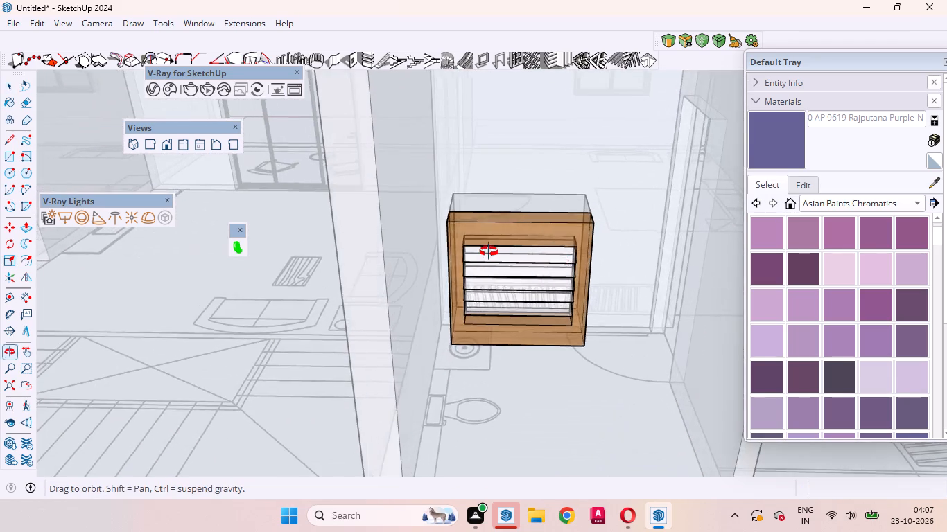
{"action": "middle_click_drag", "start_coordinate": [489, 251], "coordinate": [168, 340]}
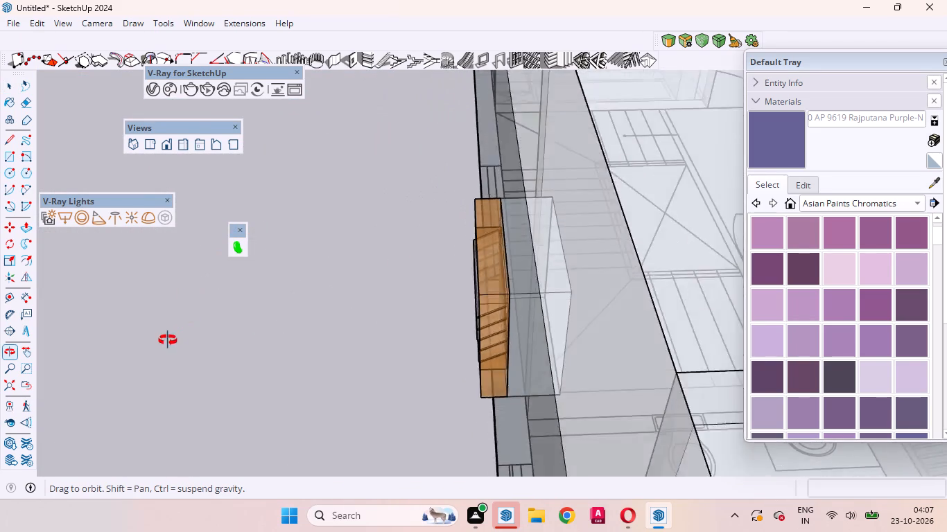
{"action": "middle_click_drag", "start_coordinate": [168, 340], "coordinate": [488, 359]}
{"action": "scroll", "coordinate": [562, 258], "scroll_direction": "up", "scroll_amount": 2}
{"action": "scroll", "coordinate": [562, 258], "scroll_direction": "down", "scroll_amount": 2}
{"action": "scroll", "coordinate": [562, 258], "scroll_direction": "up", "scroll_amount": 2}
{"action": "scroll", "coordinate": [562, 258], "scroll_direction": "down", "scroll_amount": 1}
{"action": "scroll", "coordinate": [563, 258], "scroll_direction": "up", "scroll_amount": 1}
{"action": "middle_click_drag", "start_coordinate": [582, 256], "coordinate": [599, 326]}
{"action": "scroll", "coordinate": [584, 293], "scroll_direction": "up", "scroll_amount": 10}
{"action": "left_click", "coordinate": [584, 290]}
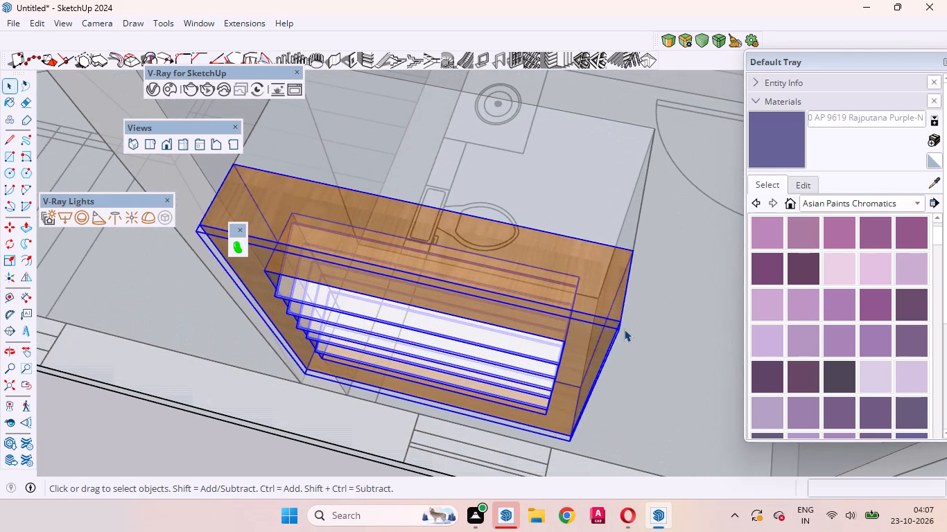
{"action": "key", "text": "m"}
{"action": "scroll", "coordinate": [623, 322], "scroll_direction": "up", "scroll_amount": 7}
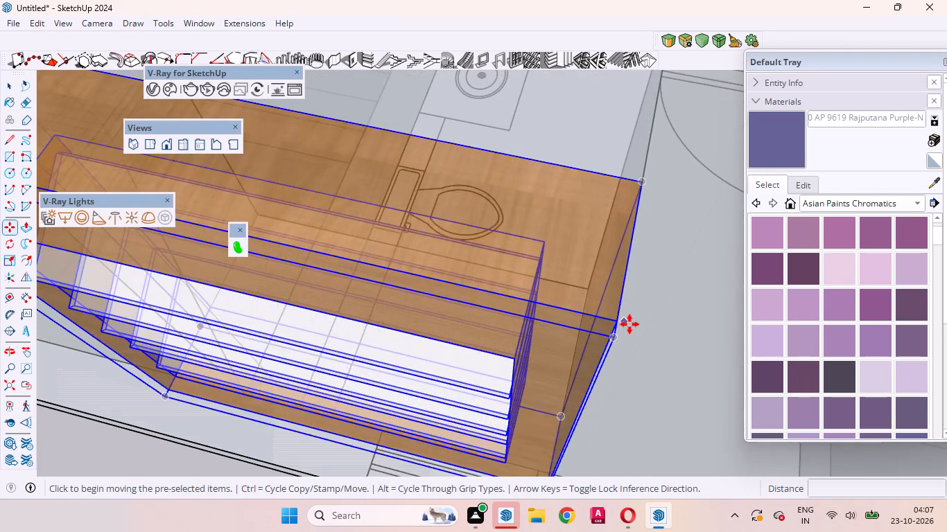
{"action": "scroll", "coordinate": [629, 324], "scroll_direction": "up", "scroll_amount": 4}
{"action": "middle_click_drag", "start_coordinate": [629, 348], "coordinate": [558, 294]}
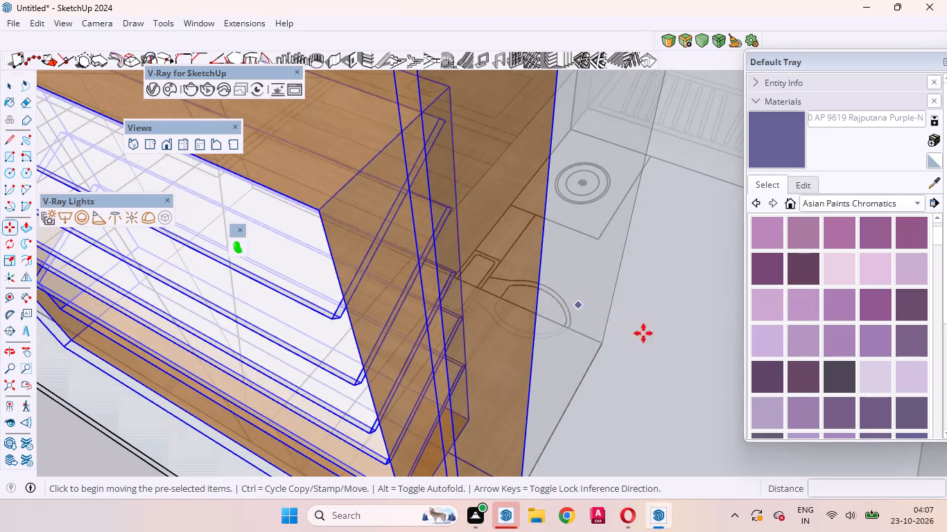
{"action": "scroll", "coordinate": [646, 339], "scroll_direction": "down", "scroll_amount": 9}
{"action": "middle_click_drag", "start_coordinate": [636, 368], "coordinate": [536, 320]}
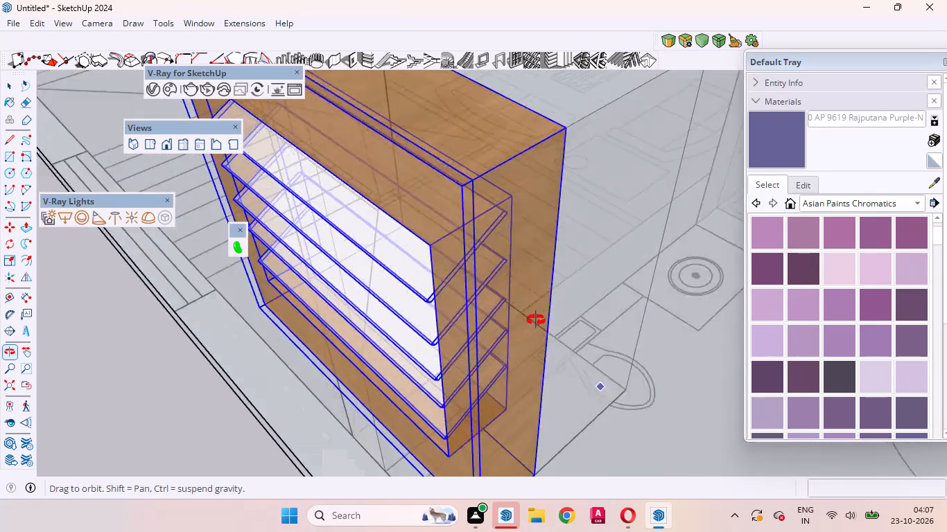
{"action": "middle_click_drag", "start_coordinate": [536, 320], "coordinate": [641, 513]}
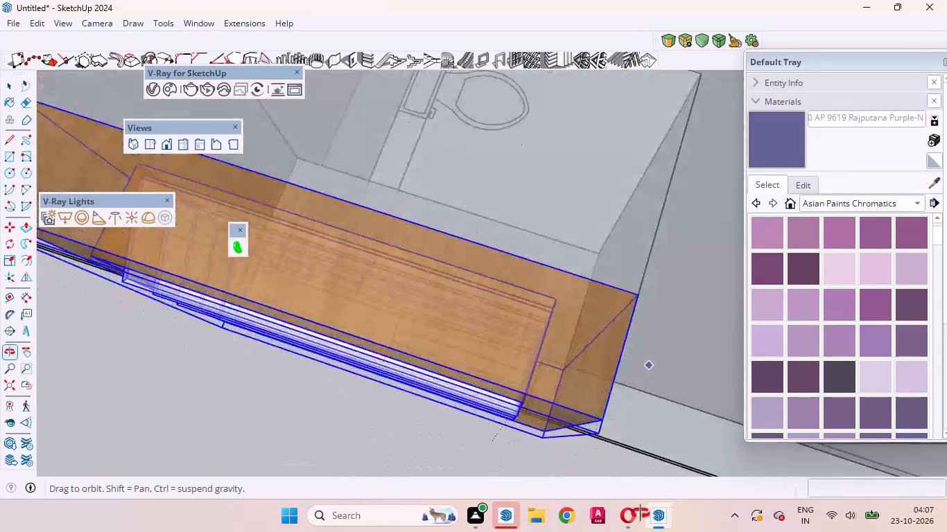
{"action": "middle_click_drag", "start_coordinate": [641, 513], "coordinate": [458, 482]}
{"action": "scroll", "coordinate": [478, 332], "scroll_direction": "down", "scroll_amount": 5}
{"action": "scroll", "coordinate": [431, 372], "scroll_direction": "up", "scroll_amount": 9}
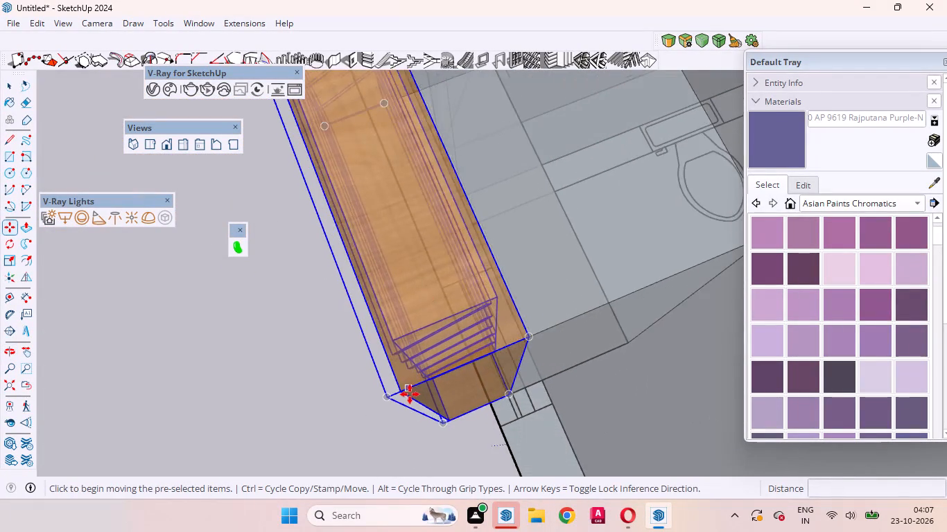
{"action": "left_click", "coordinate": [397, 391]}
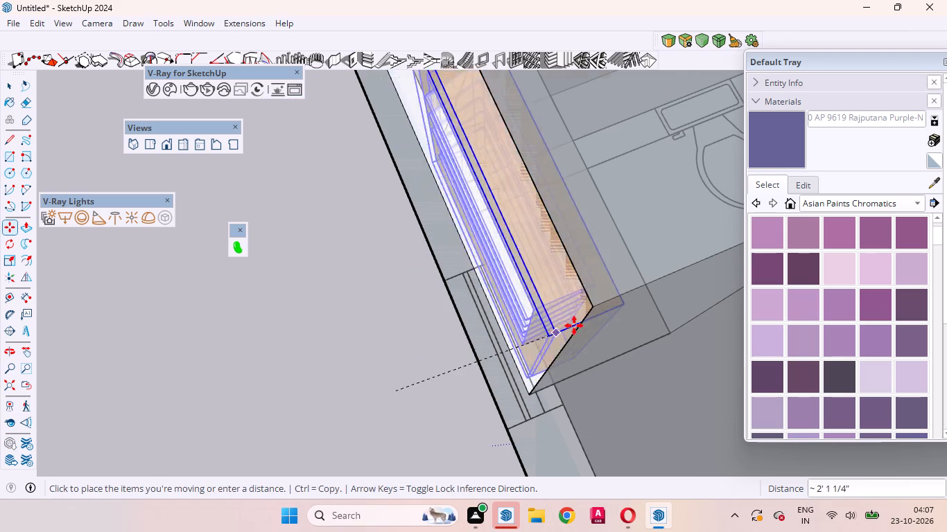
{"action": "left_click", "coordinate": [596, 311]}
{"action": "key", "text": "space"}
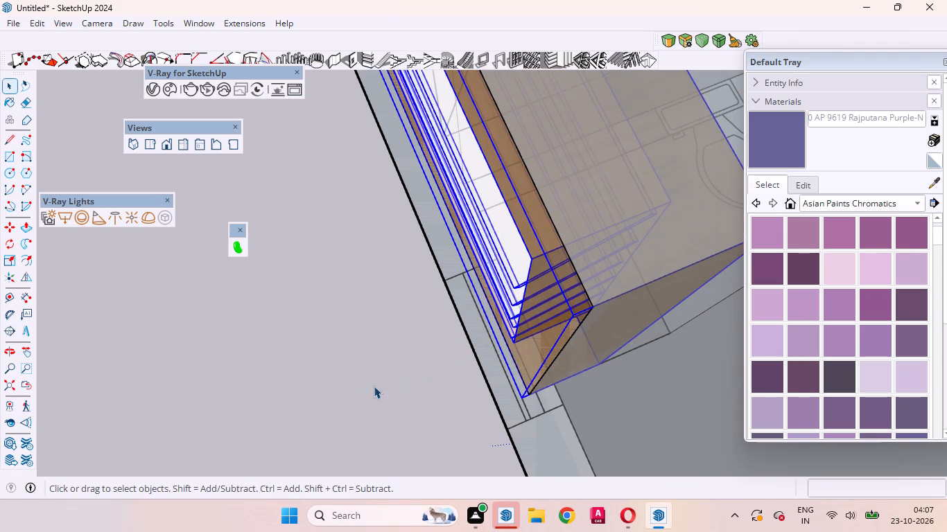
{"action": "left_click", "coordinate": [348, 387]}
Move the ventilator about 2 3/8" along the opening's lower depth edge to set it back from the wall's outer face, and deselect it.
{"action": "scroll", "coordinate": [582, 307], "scroll_direction": "down", "scroll_amount": 6}
{"action": "middle_click_drag", "start_coordinate": [457, 369], "coordinate": [672, 308]}
{"action": "scroll", "coordinate": [496, 389], "scroll_direction": "down", "scroll_amount": 5}
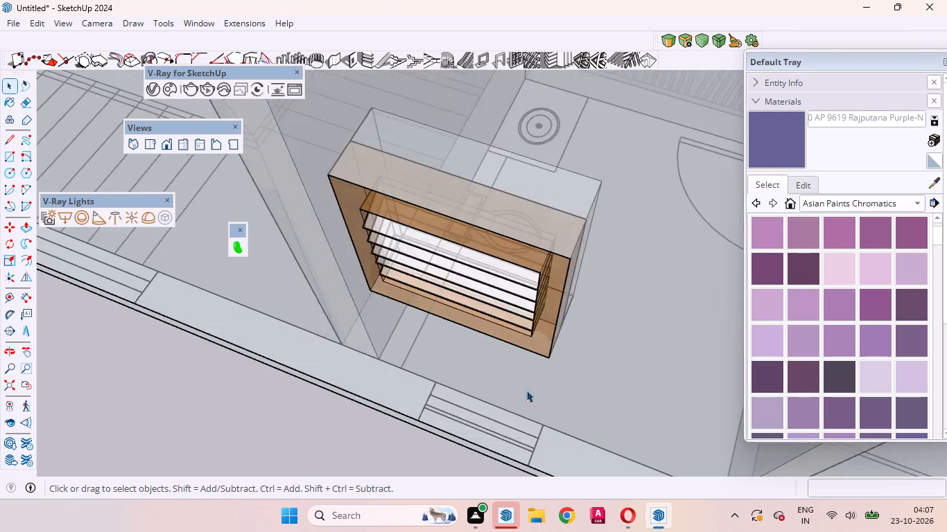
{"action": "scroll", "coordinate": [496, 285], "scroll_direction": "up", "scroll_amount": 11}
{"action": "scroll", "coordinate": [506, 344], "scroll_direction": "up", "scroll_amount": 1}
{"action": "middle_click_drag", "start_coordinate": [510, 342], "coordinate": [719, 184]}
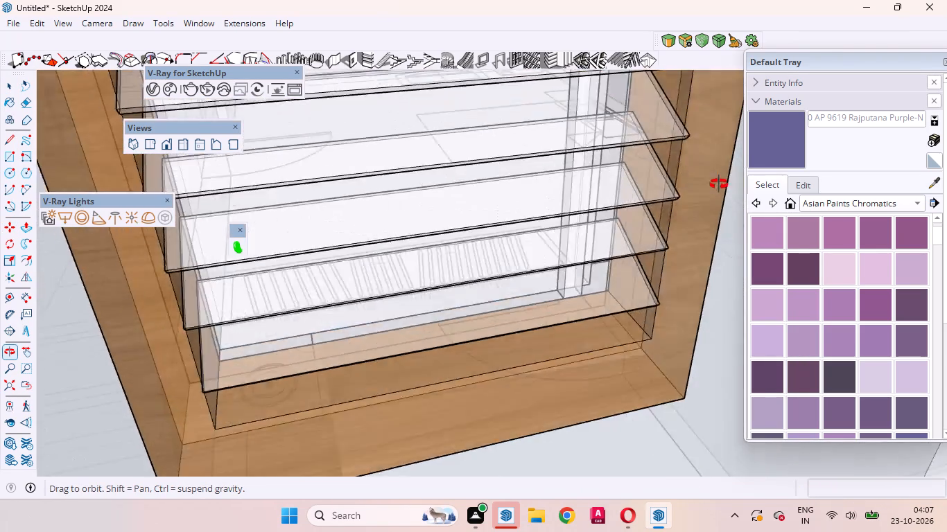
{"action": "middle_click_drag", "start_coordinate": [719, 184], "coordinate": [798, 156]}
{"action": "scroll", "coordinate": [333, 427], "scroll_direction": "down", "scroll_amount": 11}
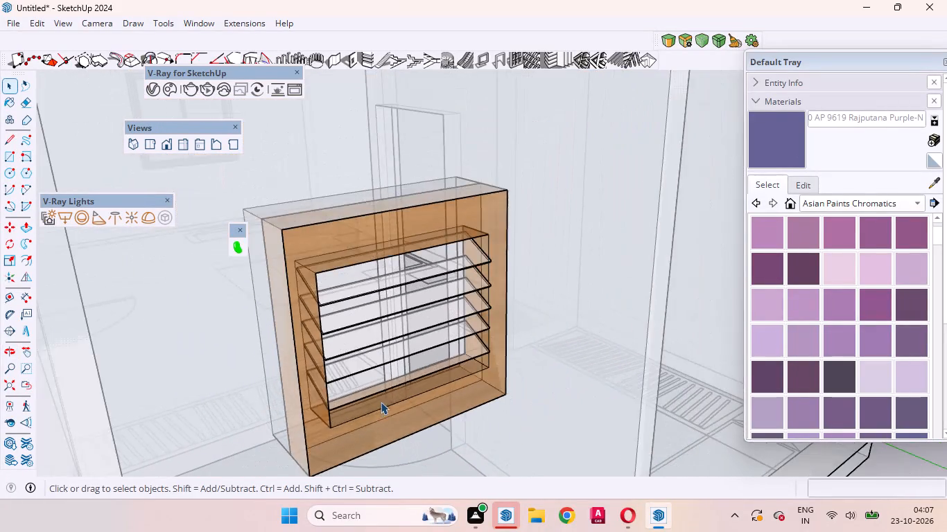
{"action": "scroll", "coordinate": [381, 402], "scroll_direction": "down", "scroll_amount": 5}
{"action": "middle_click_drag", "start_coordinate": [451, 348], "coordinate": [801, 482]}
{"action": "scroll", "coordinate": [639, 405], "scroll_direction": "up", "scroll_amount": 9}
{"action": "left_click", "coordinate": [615, 391]}
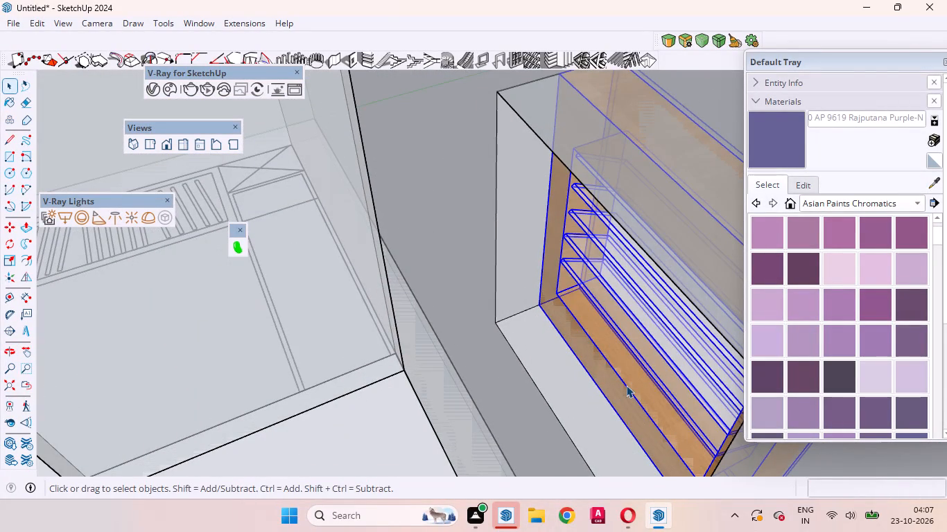
{"action": "key", "text": "m"}
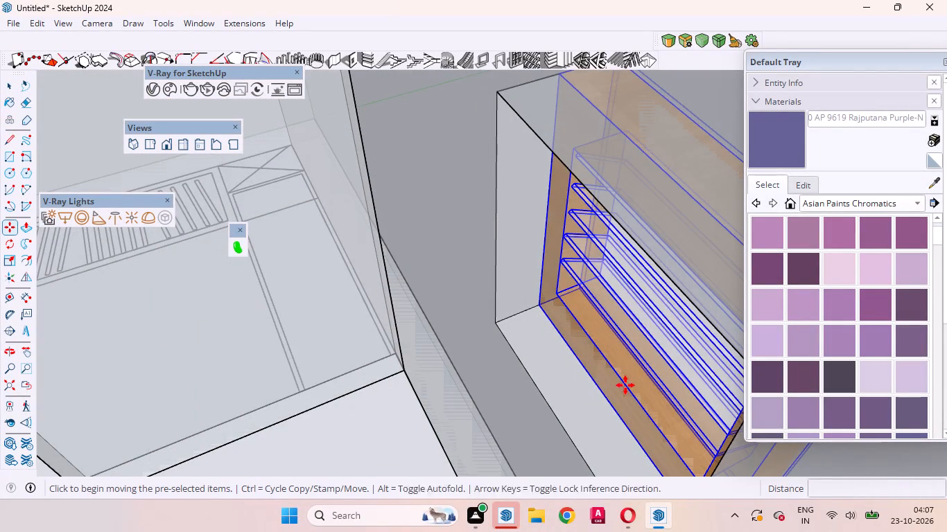
{"action": "left_click", "coordinate": [541, 303]}
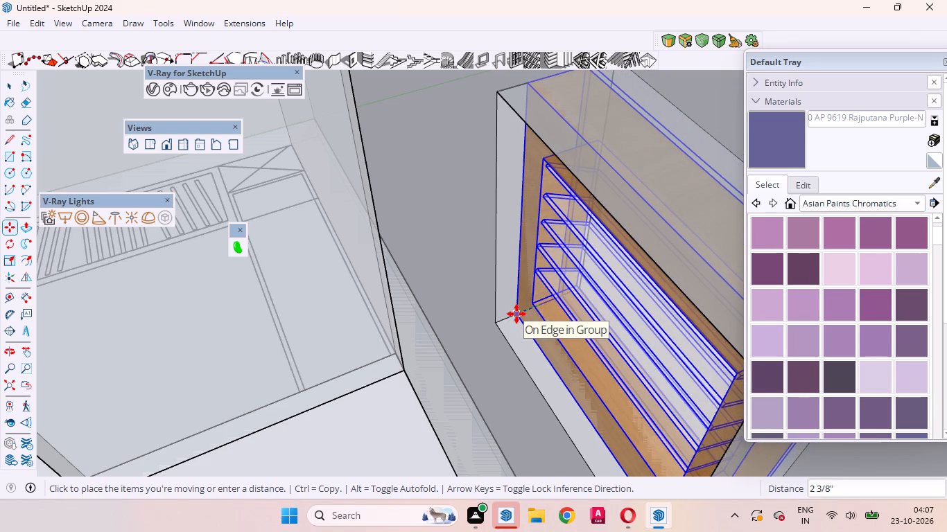
{"action": "left_click", "coordinate": [514, 316]}
{"action": "key", "text": "space"}
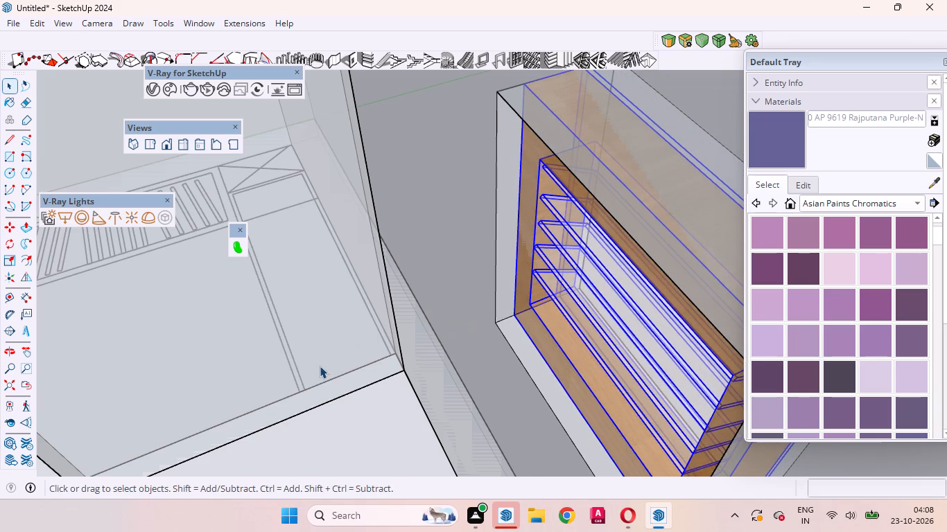
{"action": "scroll", "coordinate": [320, 366], "scroll_direction": "down", "scroll_amount": 10}
{"action": "middle_click_drag", "start_coordinate": [487, 326], "coordinate": [144, 379]}
{"action": "left_click", "coordinate": [480, 383]}
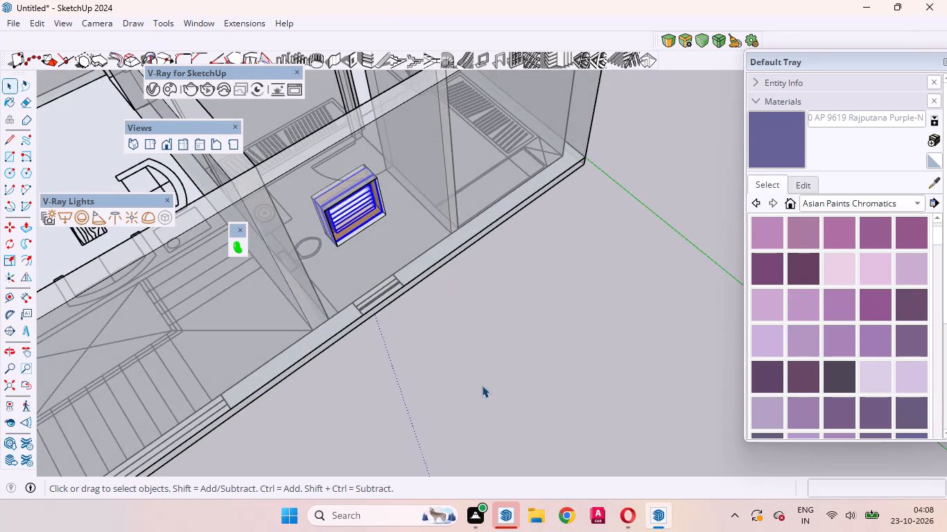
Copy the ventilator by its lower corner about 28' 8 3/16" into the small opening in the other toilet's outer wall, and deselect it.
{"action": "scroll", "coordinate": [372, 241], "scroll_direction": "up", "scroll_amount": 5}
{"action": "middle_click_drag", "start_coordinate": [527, 372], "coordinate": [450, 304]}
{"action": "scroll", "coordinate": [452, 304], "scroll_direction": "up", "scroll_amount": 1}
{"action": "scroll", "coordinate": [598, 375], "scroll_direction": "down", "scroll_amount": 6}
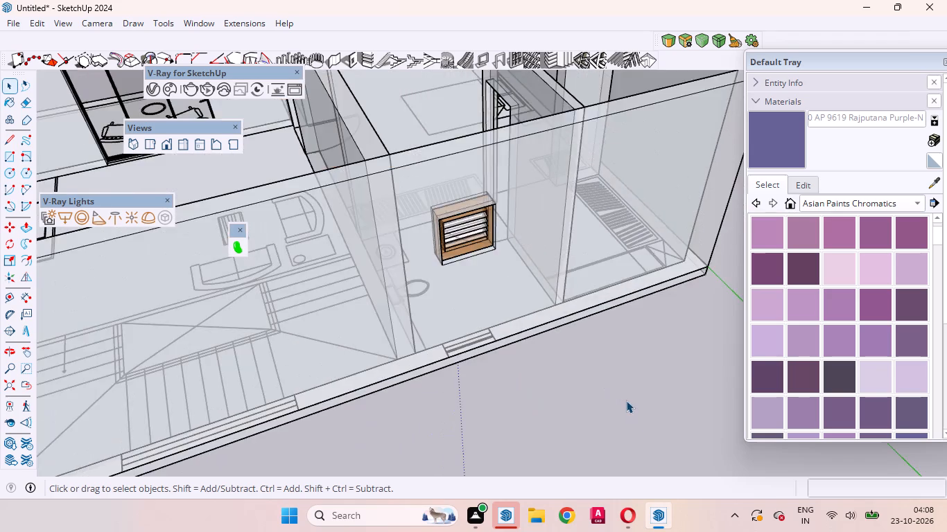
{"action": "scroll", "coordinate": [626, 400], "scroll_direction": "down", "scroll_amount": 1}
{"action": "scroll", "coordinate": [627, 401], "scroll_direction": "up", "scroll_amount": 1}
{"action": "scroll", "coordinate": [627, 402], "scroll_direction": "down", "scroll_amount": 5}
{"action": "scroll", "coordinate": [537, 282], "scroll_direction": "up", "scroll_amount": 20}
{"action": "scroll", "coordinate": [537, 282], "scroll_direction": "up", "scroll_amount": 2}
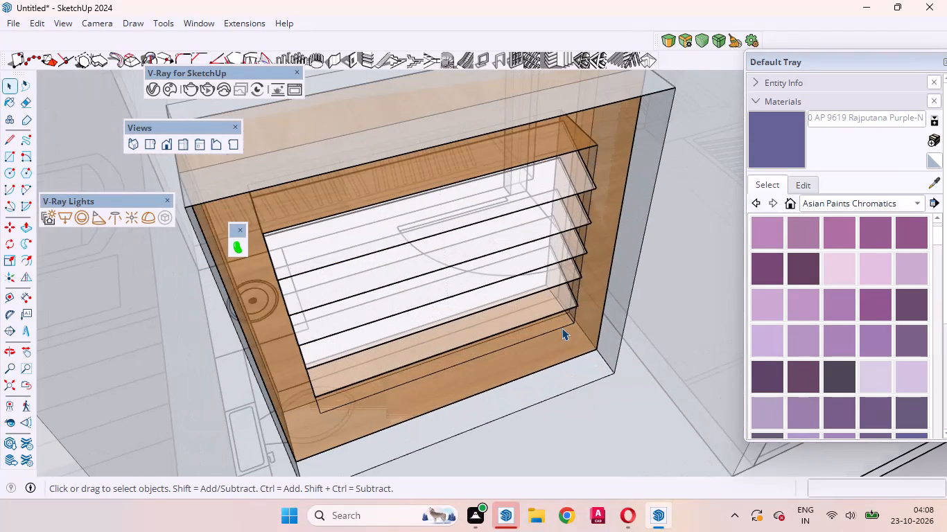
{"action": "left_click", "coordinate": [562, 328]}
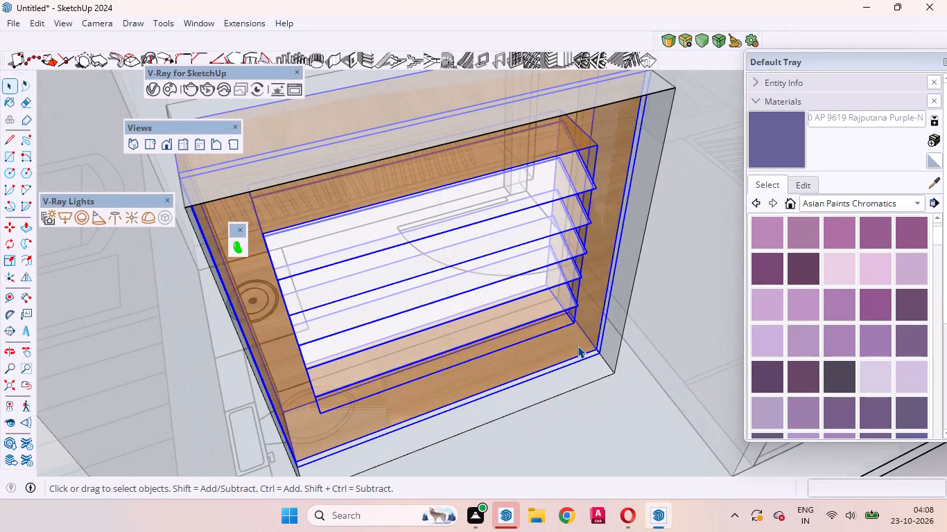
{"action": "key", "text": "m"}
{"action": "scroll", "coordinate": [605, 319], "scroll_direction": "up", "scroll_amount": 6}
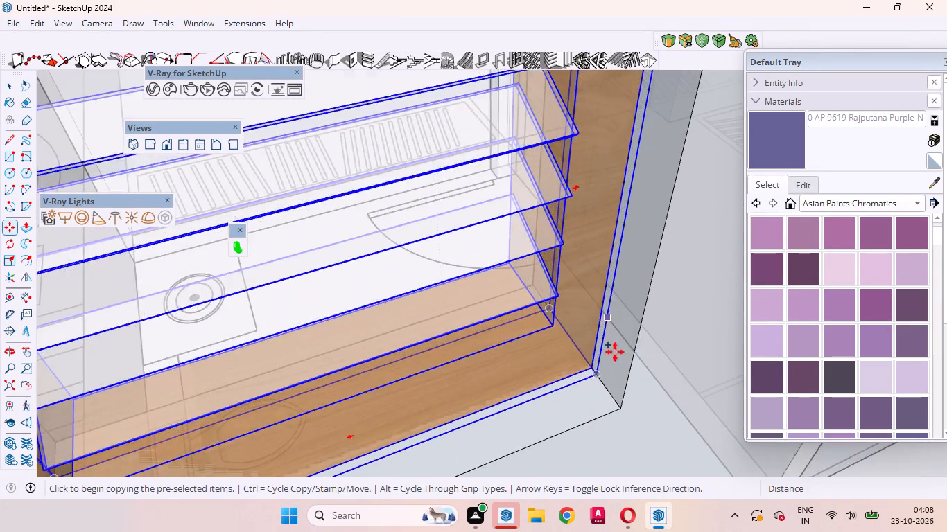
{"action": "scroll", "coordinate": [615, 352], "scroll_direction": "up", "scroll_amount": 8}
{"action": "left_click", "coordinate": [585, 363]}
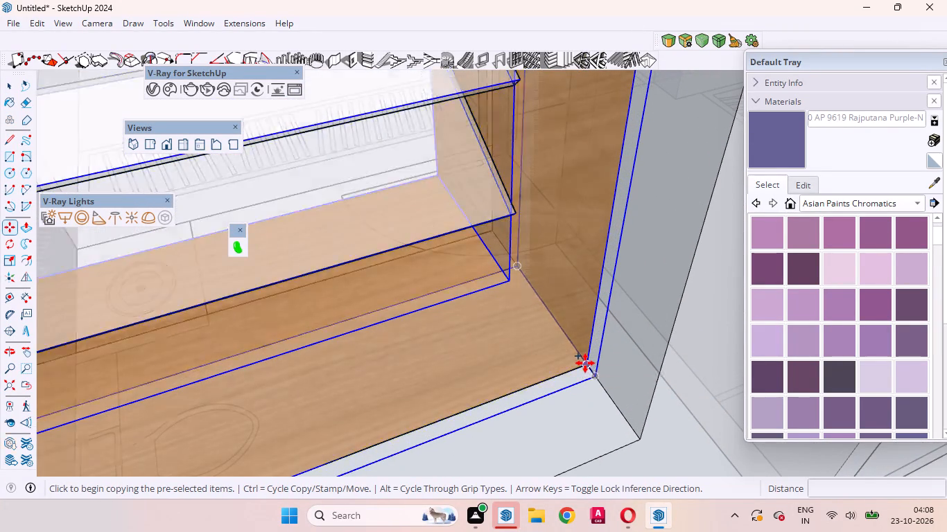
{"action": "scroll", "coordinate": [580, 362], "scroll_direction": "down", "scroll_amount": 20}
{"action": "scroll", "coordinate": [580, 362], "scroll_direction": "down", "scroll_amount": 3}
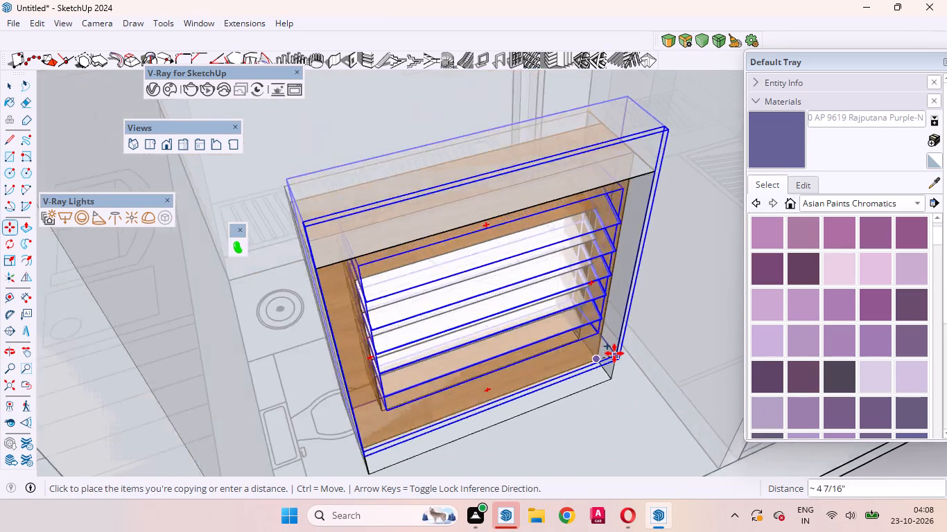
{"action": "scroll", "coordinate": [614, 353], "scroll_direction": "down", "scroll_amount": 8}
{"action": "scroll", "coordinate": [614, 353], "scroll_direction": "up", "scroll_amount": 1}
{"action": "scroll", "coordinate": [614, 353], "scroll_direction": "down", "scroll_amount": 6}
{"action": "scroll", "coordinate": [614, 353], "scroll_direction": "up", "scroll_amount": 1}
{"action": "scroll", "coordinate": [614, 353], "scroll_direction": "down", "scroll_amount": 20}
{"action": "scroll", "coordinate": [614, 353], "scroll_direction": "down", "scroll_amount": 3}
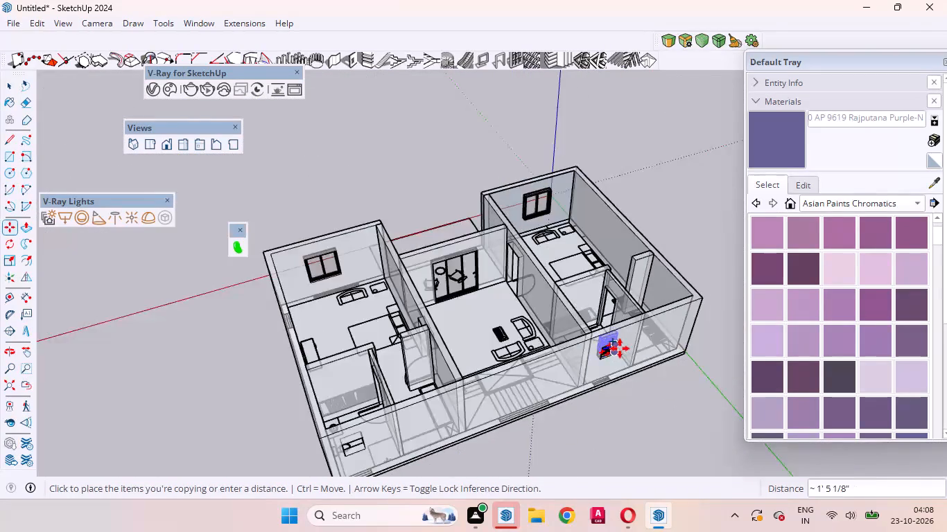
{"action": "scroll", "coordinate": [620, 348], "scroll_direction": "down", "scroll_amount": 5}
{"action": "scroll", "coordinate": [503, 423], "scroll_direction": "up", "scroll_amount": 16}
{"action": "scroll", "coordinate": [438, 382], "scroll_direction": "up", "scroll_amount": 5}
{"action": "scroll", "coordinate": [433, 372], "scroll_direction": "up", "scroll_amount": 16}
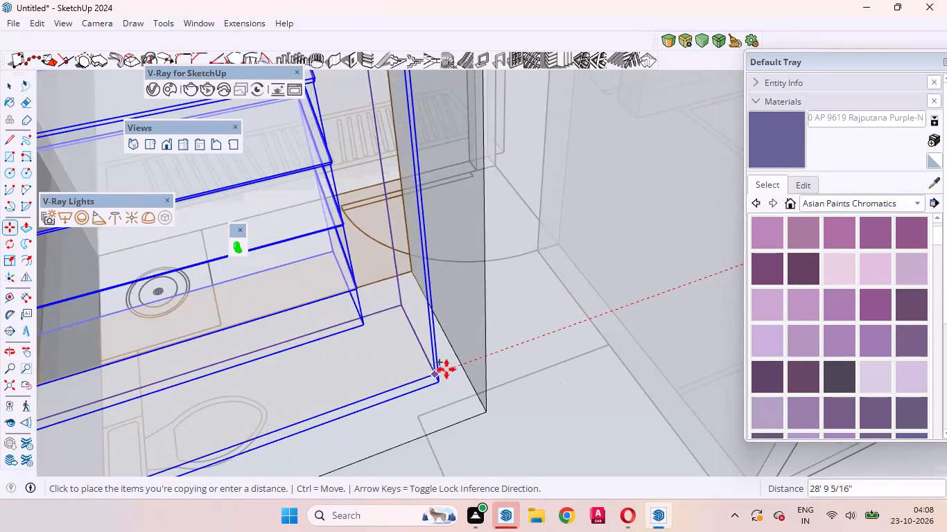
{"action": "left_click", "coordinate": [464, 368]}
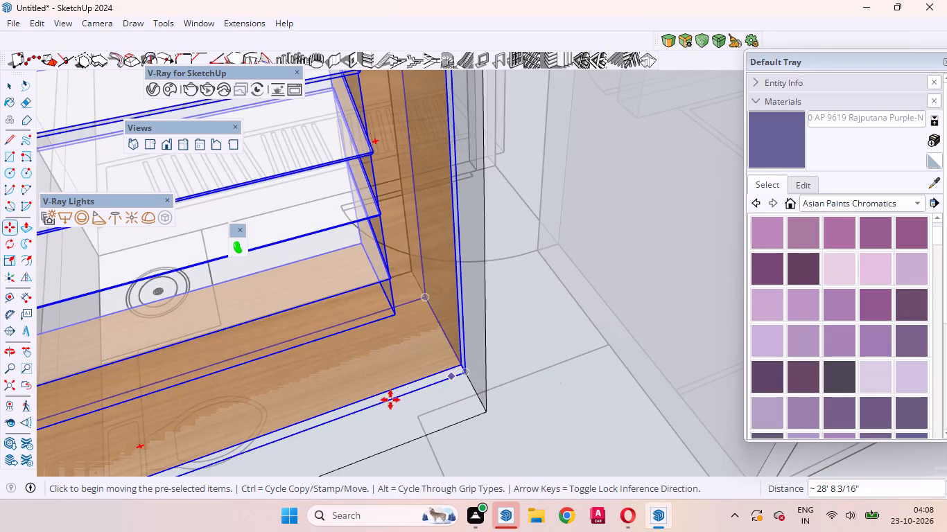
{"action": "scroll", "coordinate": [552, 400], "scroll_direction": "down", "scroll_amount": 3}
{"action": "scroll", "coordinate": [552, 400], "scroll_direction": "up", "scroll_amount": 1}
{"action": "scroll", "coordinate": [552, 400], "scroll_direction": "down", "scroll_amount": 20}
{"action": "scroll", "coordinate": [552, 400], "scroll_direction": "down", "scroll_amount": 12}
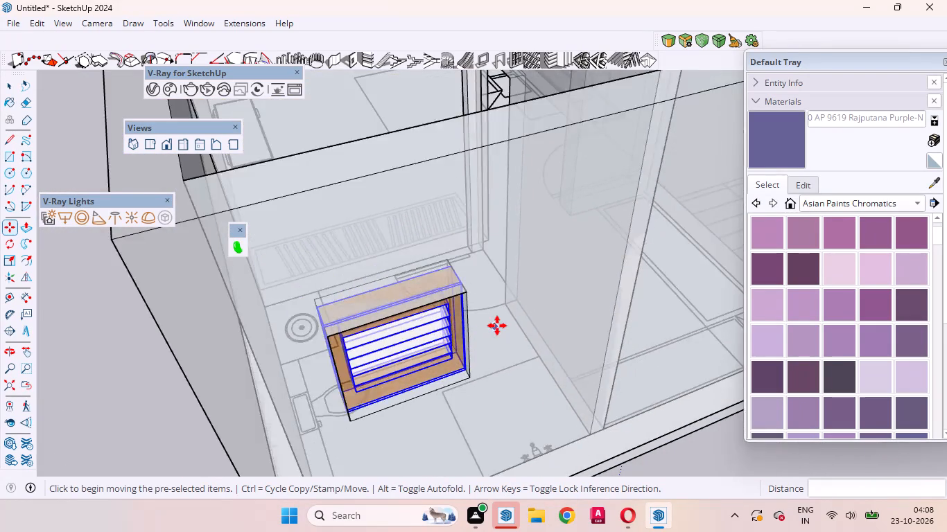
{"action": "scroll", "coordinate": [497, 326], "scroll_direction": "down", "scroll_amount": 6}
{"action": "key", "text": "space"}
{"action": "left_click", "coordinate": [616, 425]}
Examine the whole house from several sides to check the fitted windows and ventilators and the remaining door openings.
{"action": "middle_click_drag", "start_coordinate": [396, 387], "coordinate": [617, 361]}
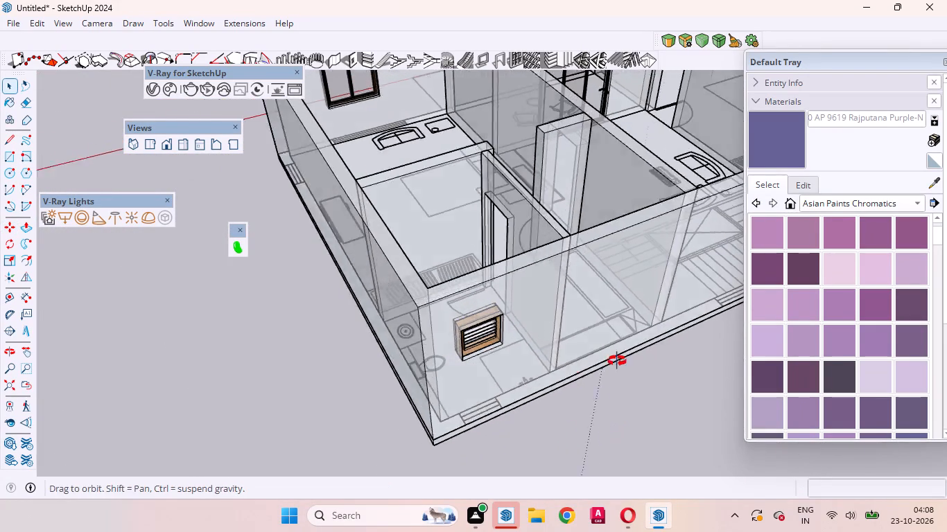
{"action": "middle_click_drag", "start_coordinate": [617, 361], "coordinate": [666, 355]}
{"action": "scroll", "coordinate": [672, 358], "scroll_direction": "down", "scroll_amount": 11}
{"action": "scroll", "coordinate": [473, 363], "scroll_direction": "up", "scroll_amount": 9}
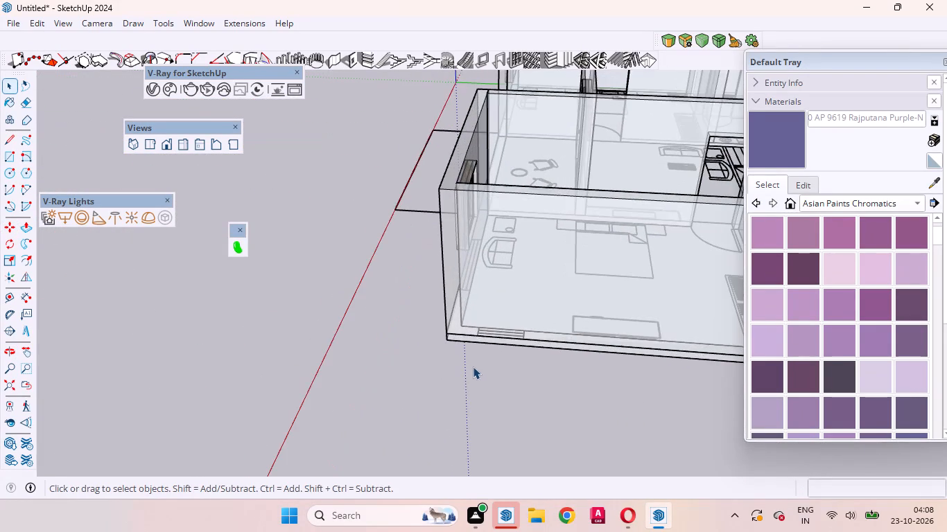
{"action": "scroll", "coordinate": [447, 388], "scroll_direction": "down", "scroll_amount": 5}
{"action": "left_click", "coordinate": [444, 393]}
{"action": "middle_click_drag", "start_coordinate": [439, 382], "coordinate": [752, 378]}
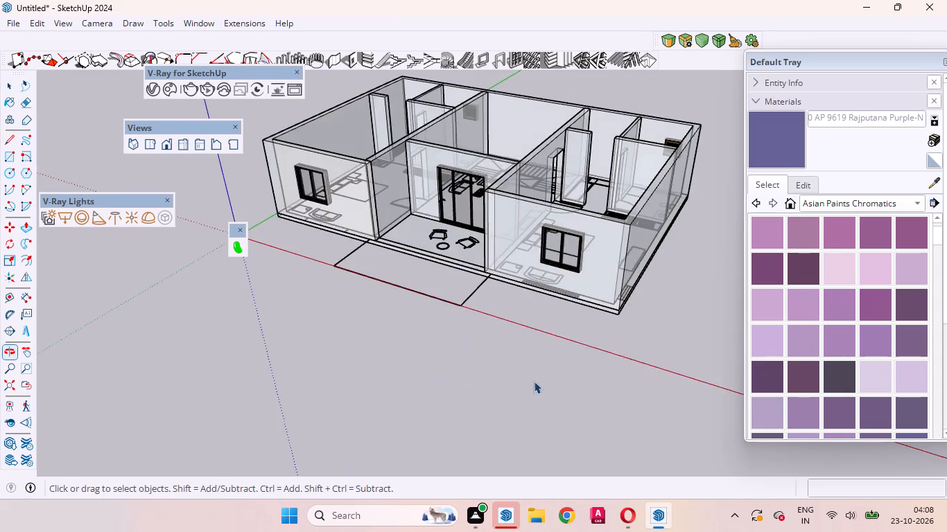
{"action": "scroll", "coordinate": [526, 384], "scroll_direction": "down", "scroll_amount": 5}
{"action": "scroll", "coordinate": [510, 269], "scroll_direction": "up", "scroll_amount": 9}
{"action": "middle_click_drag", "start_coordinate": [472, 323], "coordinate": [678, 371]}
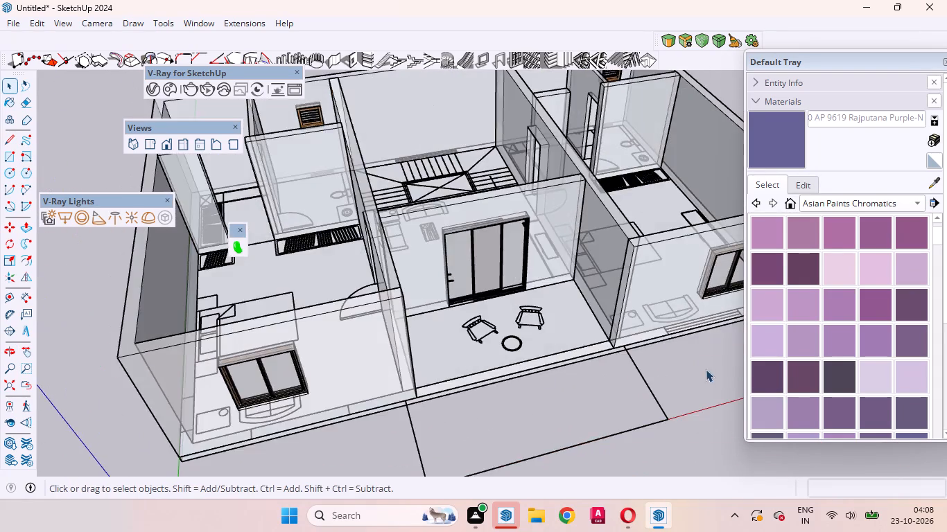
{"action": "scroll", "coordinate": [525, 369], "scroll_direction": "down", "scroll_amount": 5}
{"action": "scroll", "coordinate": [392, 319], "scroll_direction": "up", "scroll_amount": 5}
{"action": "middle_click_drag", "start_coordinate": [394, 331], "coordinate": [656, 373]}
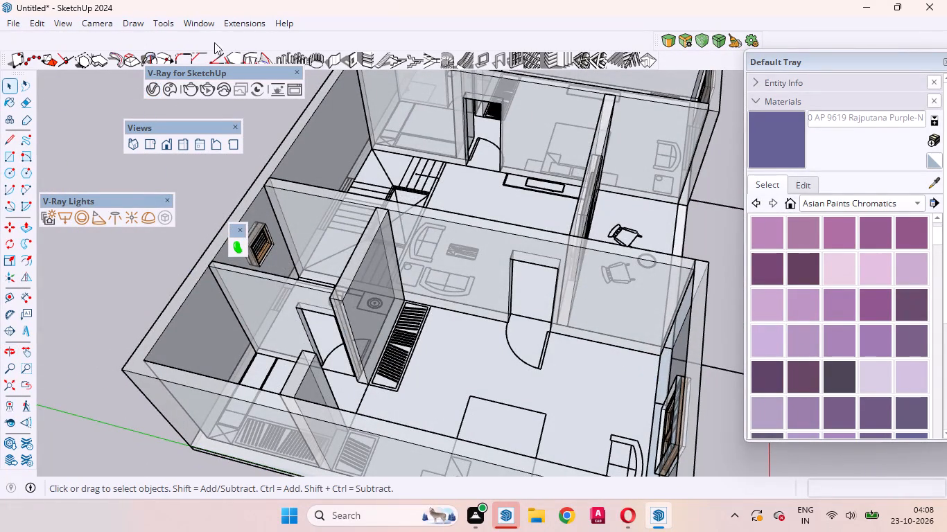
Search the 3D Warehouse for door.
{"action": "left_click", "coordinate": [200, 24]}
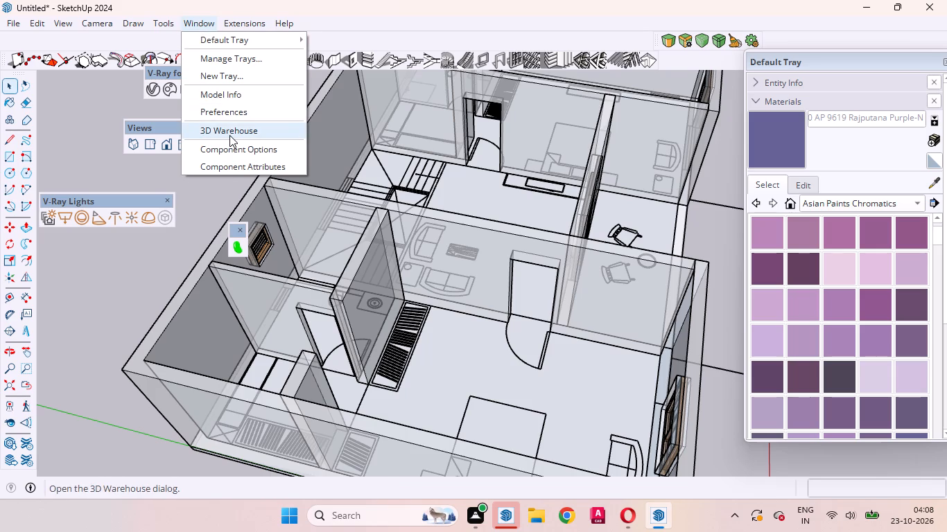
{"action": "left_click", "coordinate": [229, 135]}
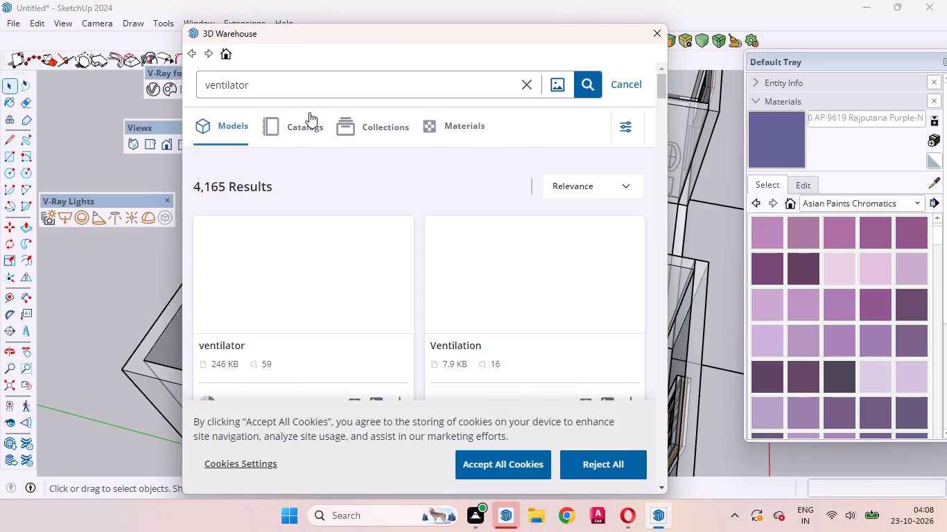
{"action": "left_click_drag", "start_coordinate": [280, 93], "coordinate": [178, 79]}
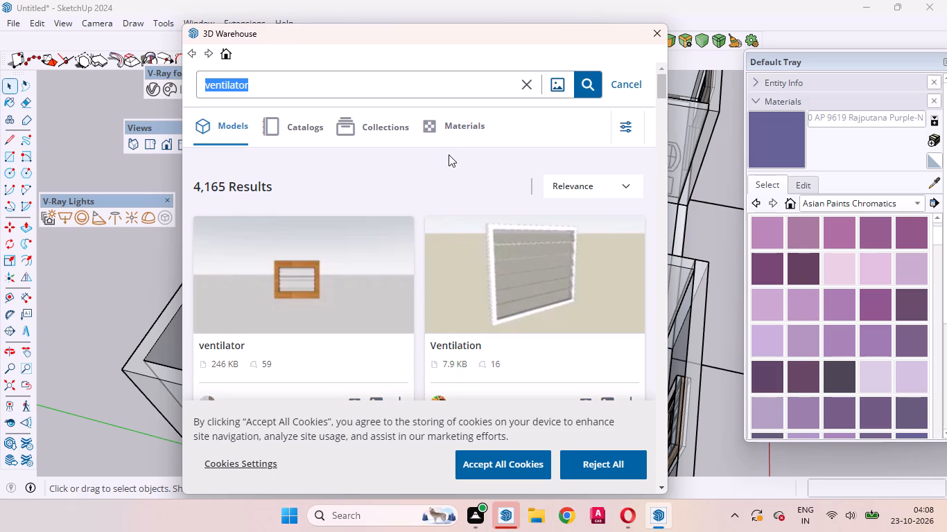
{"action": "key", "text": "BackSpace"}
{"action": "key", "text": "d"}
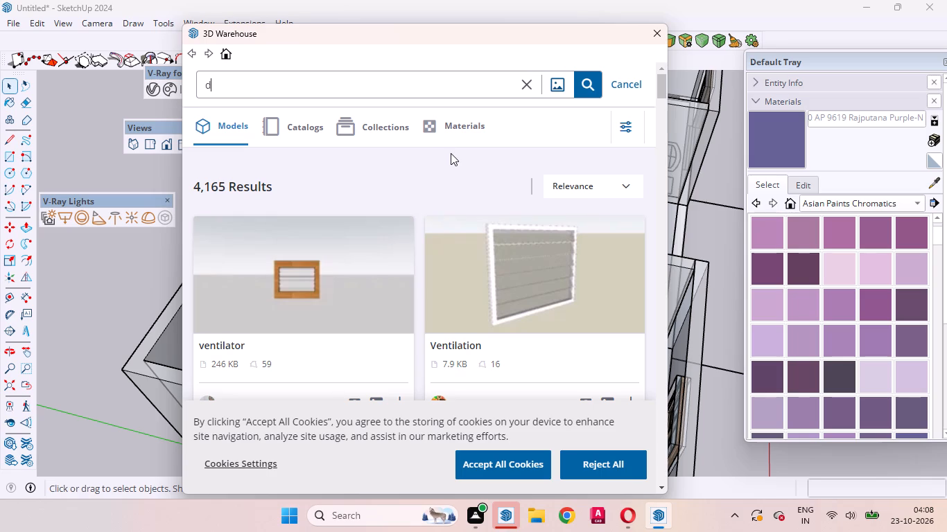
{"action": "type", "text": "oor"}
{"action": "key", "text": "Return"}
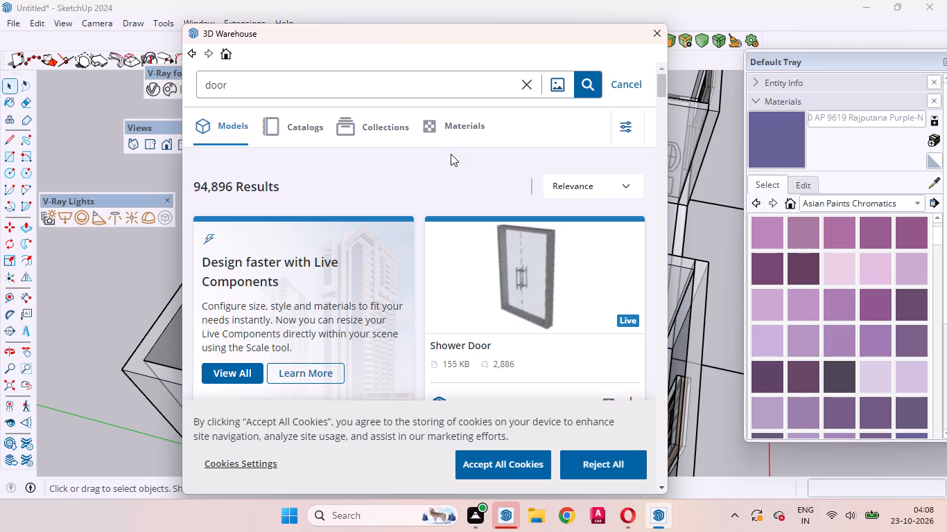
Load the 62 KB model named door from the results and place it on open ground outside the house, beyond the veranda.
{"action": "scroll", "coordinate": [370, 332], "scroll_direction": "down", "scroll_amount": 4}
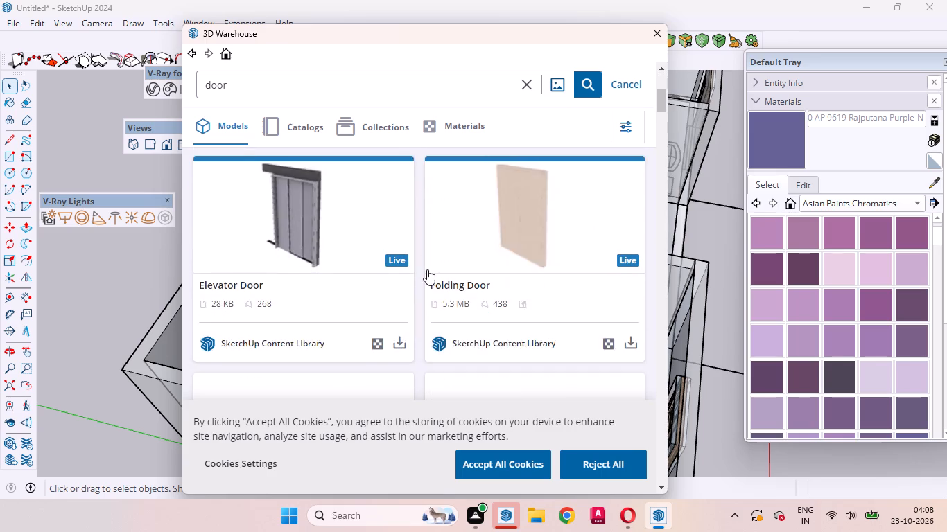
{"action": "scroll", "coordinate": [427, 269], "scroll_direction": "down", "scroll_amount": 3}
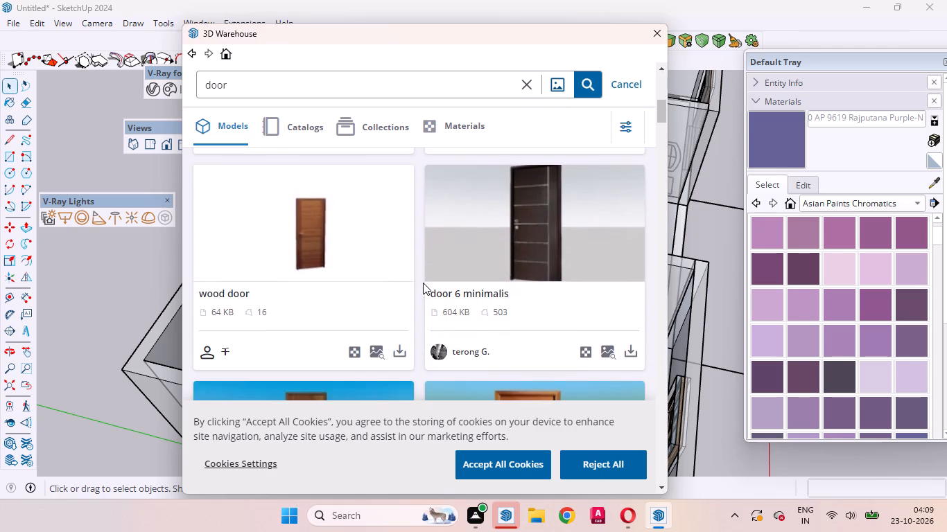
{"action": "scroll", "coordinate": [423, 283], "scroll_direction": "down", "scroll_amount": 1}
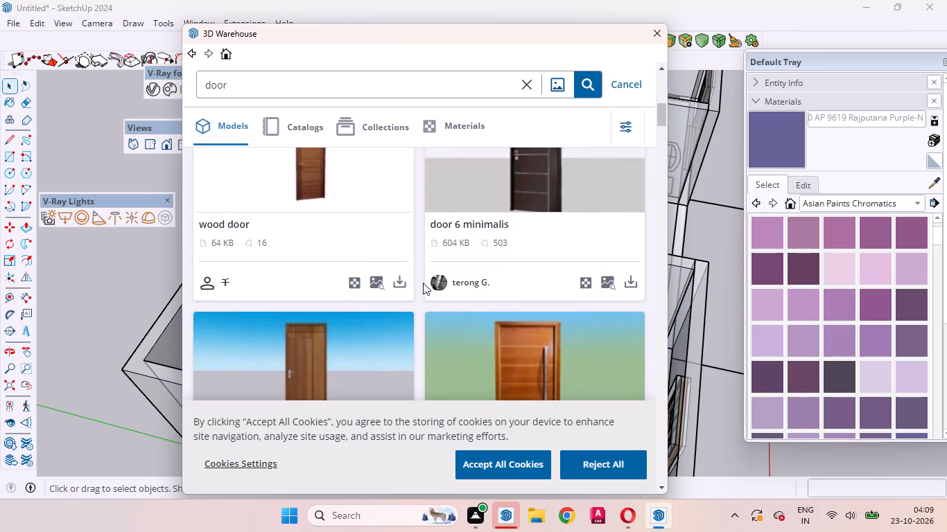
{"action": "scroll", "coordinate": [423, 283], "scroll_direction": "down", "scroll_amount": 8}
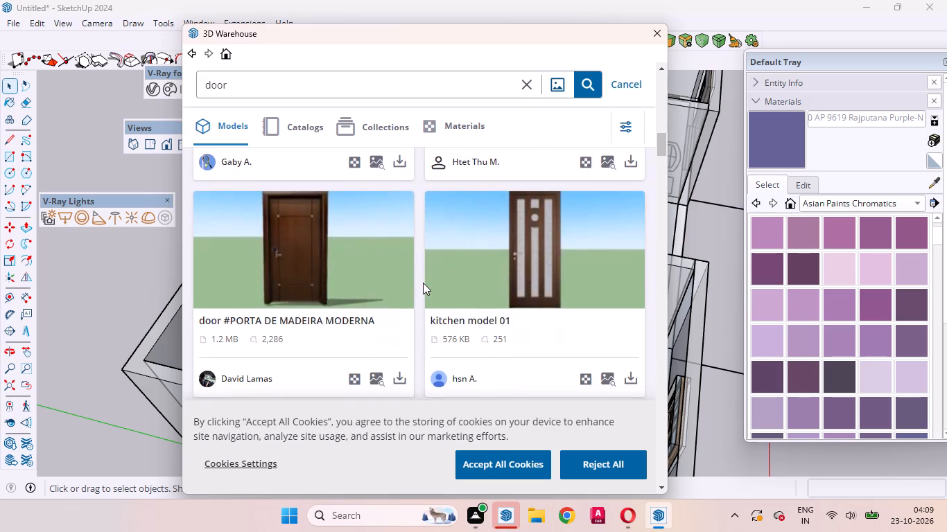
{"action": "scroll", "coordinate": [423, 283], "scroll_direction": "down", "scroll_amount": 5}
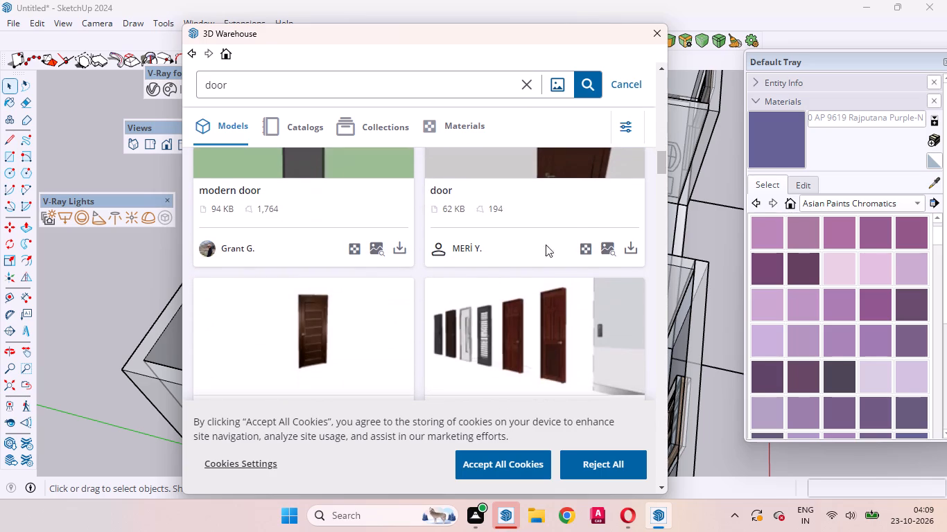
{"action": "left_click", "coordinate": [631, 243]}
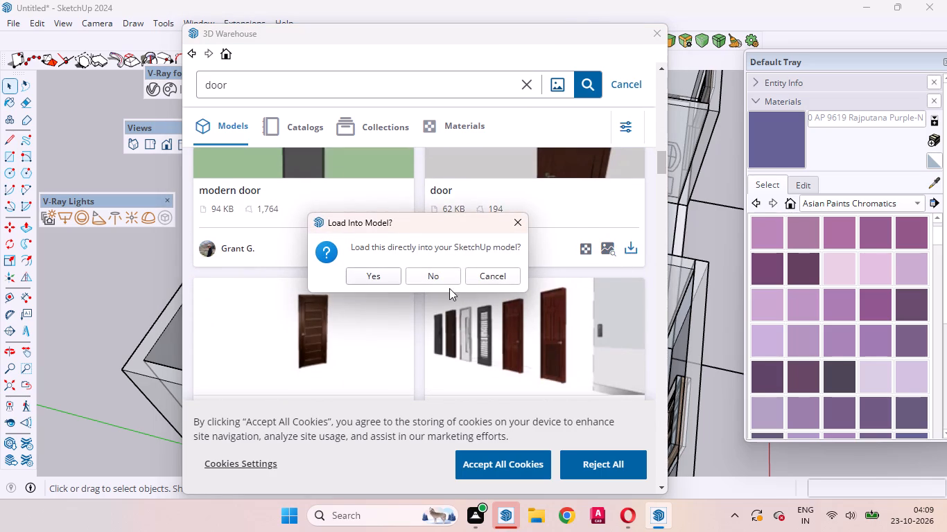
{"action": "left_click", "coordinate": [369, 276]}
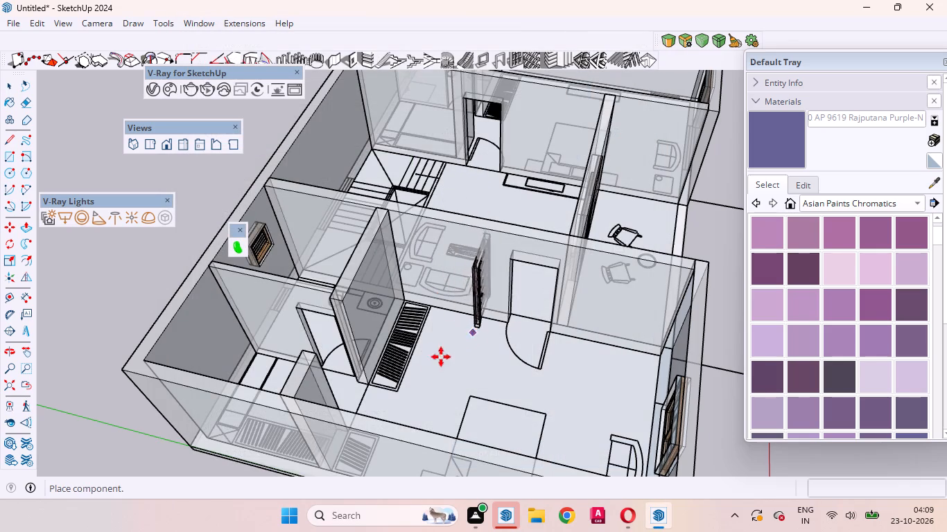
{"action": "scroll", "coordinate": [424, 357], "scroll_direction": "down", "scroll_amount": 5}
{"action": "scroll", "coordinate": [484, 348], "scroll_direction": "up", "scroll_amount": 11}
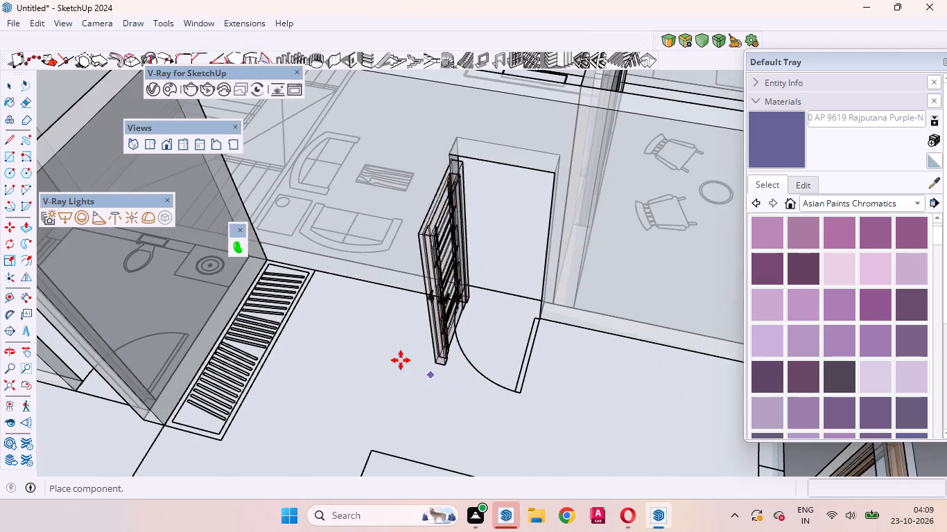
{"action": "scroll", "coordinate": [401, 360], "scroll_direction": "down", "scroll_amount": 12}
{"action": "left_click", "coordinate": [599, 360]}
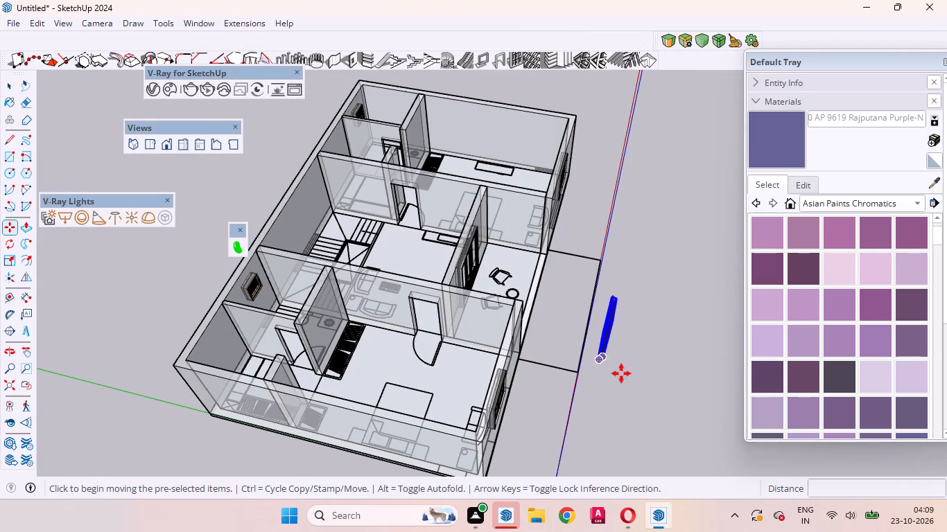
Rotate the placed door 90 degrees about the vertical axis.
{"action": "key", "text": "q"}
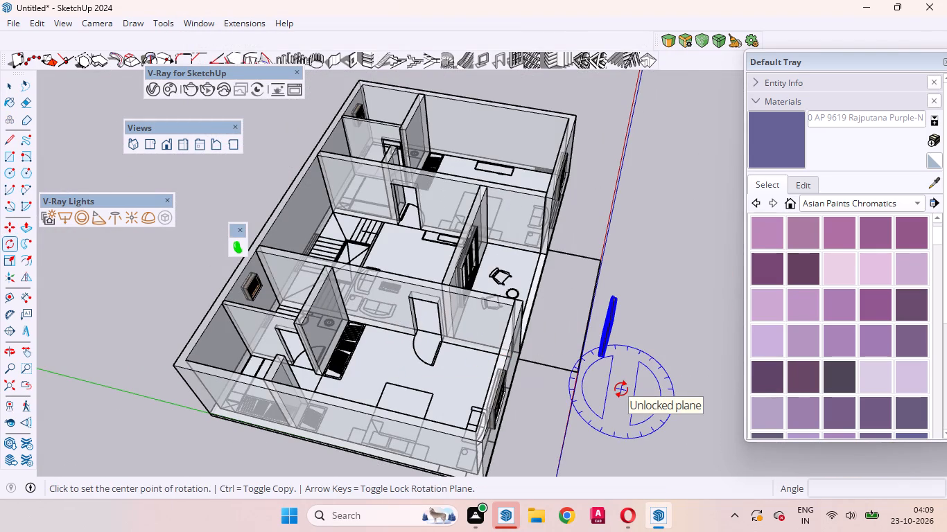
{"action": "left_click", "coordinate": [654, 387]}
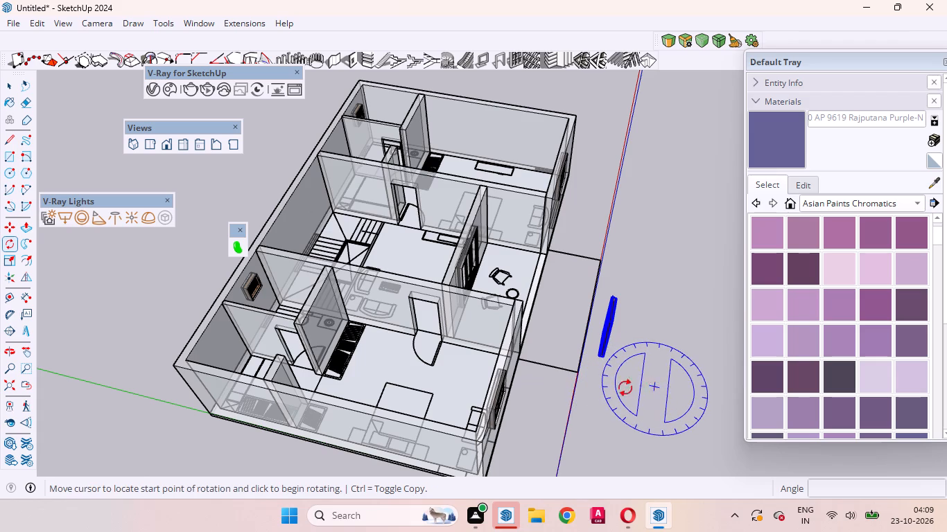
{"action": "left_click", "coordinate": [572, 369]}
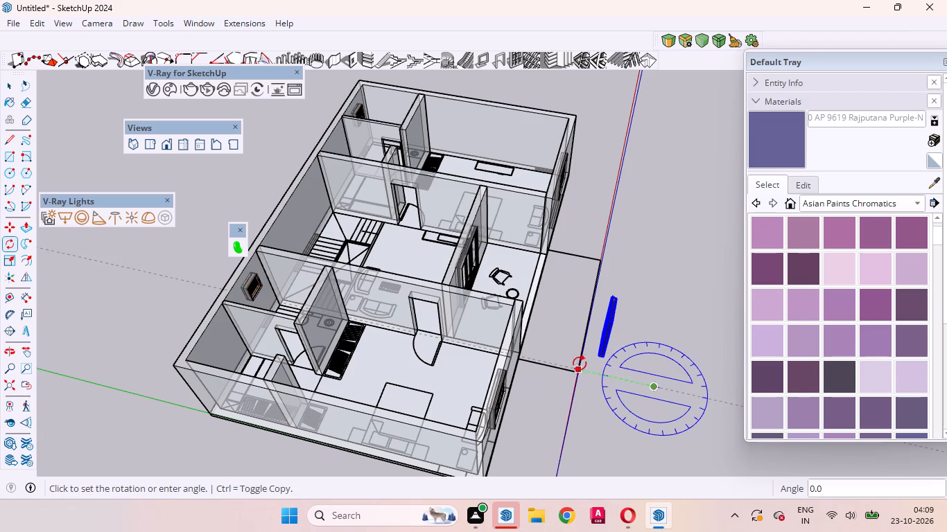
{"action": "type", "text": "90"}
{"action": "key", "text": "Return"}
{"action": "key", "text": "space"}
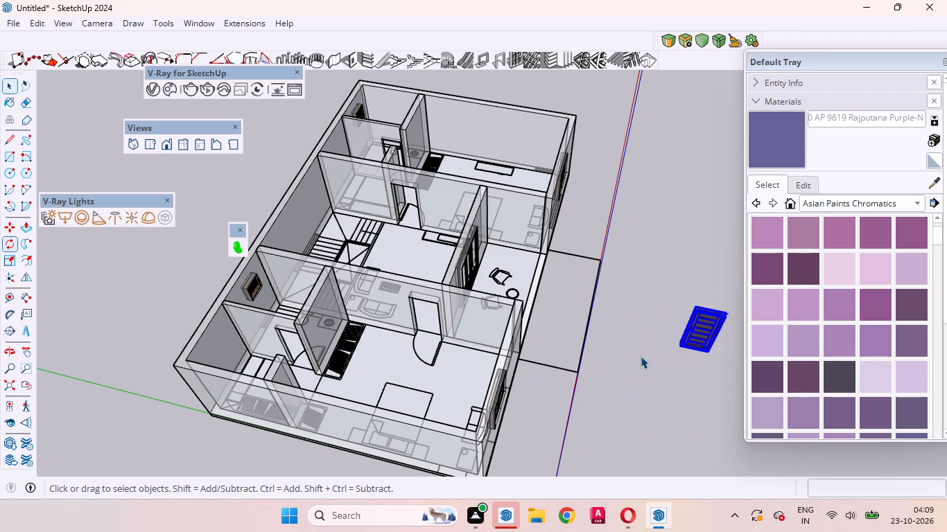
Move the door by its lower outer frame corner about 28' 2 5/8" to the floor corner of the opening between bedroom and living room.
{"action": "key", "text": "m"}
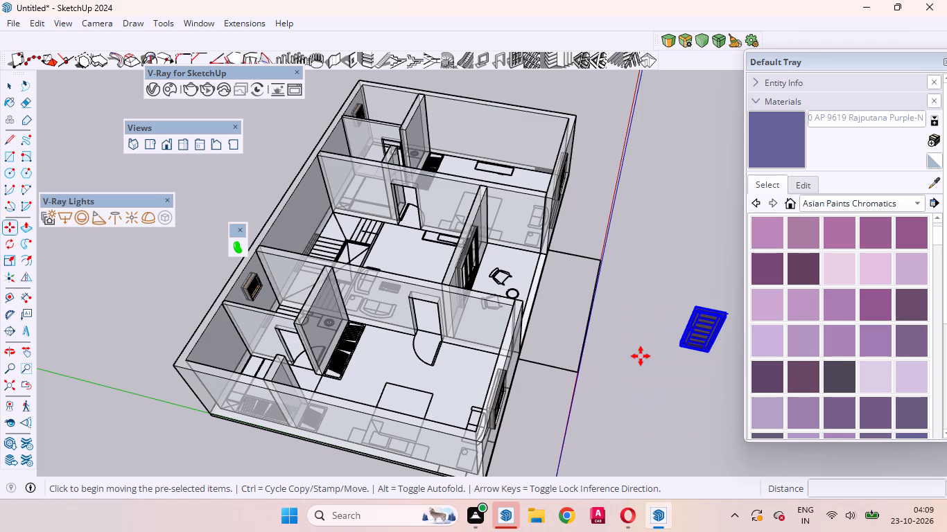
{"action": "scroll", "coordinate": [567, 335], "scroll_direction": "down", "scroll_amount": 5}
{"action": "scroll", "coordinate": [697, 344], "scroll_direction": "up", "scroll_amount": 11}
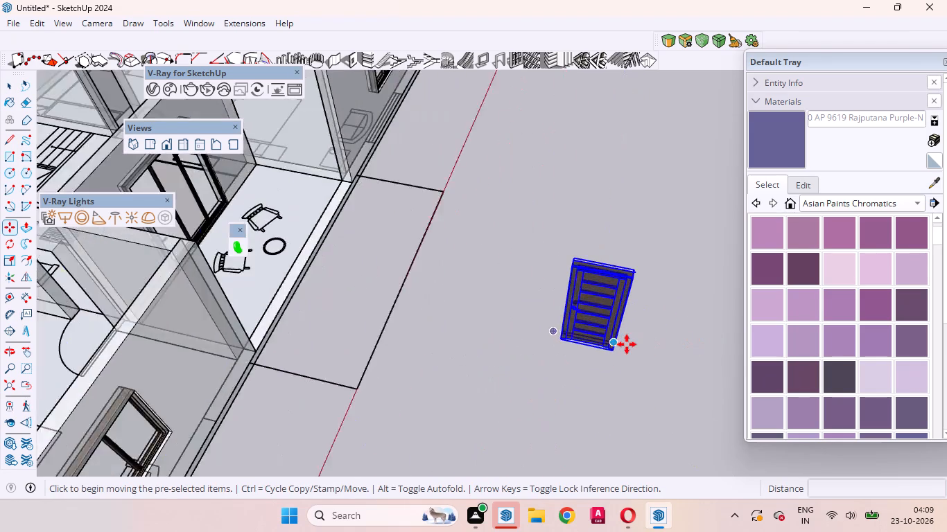
{"action": "scroll", "coordinate": [627, 344], "scroll_direction": "up", "scroll_amount": 13}
{"action": "middle_click_drag", "start_coordinate": [582, 373], "coordinate": [394, 352]}
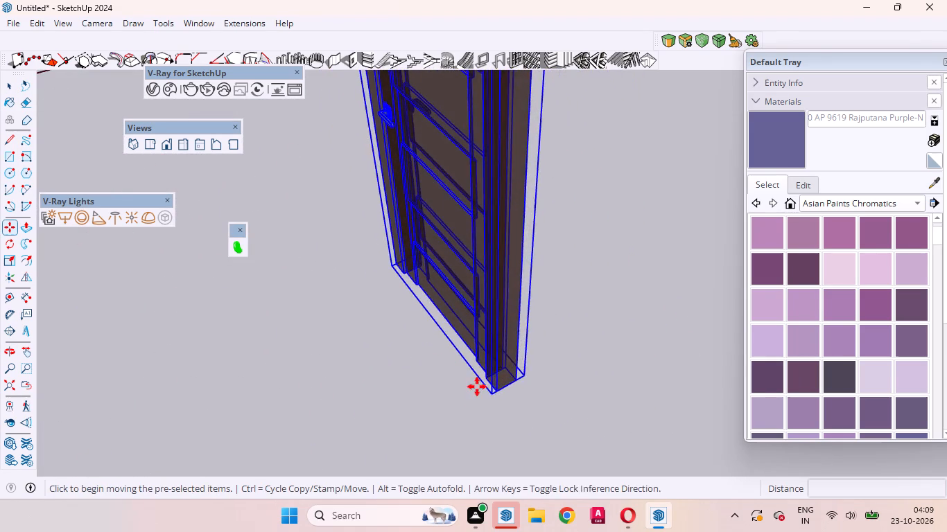
{"action": "scroll", "coordinate": [483, 389], "scroll_direction": "up", "scroll_amount": 15}
{"action": "left_click", "coordinate": [516, 377]}
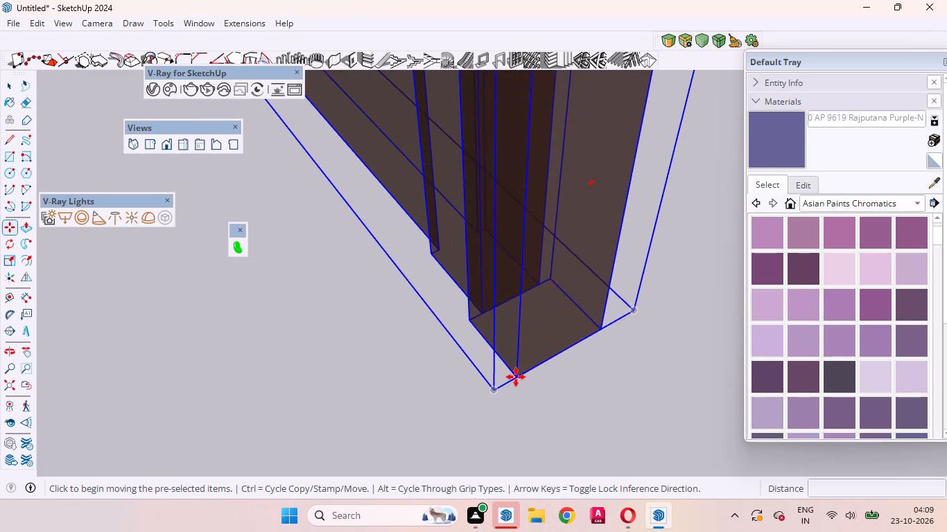
{"action": "scroll", "coordinate": [512, 361], "scroll_direction": "down", "scroll_amount": 20}
{"action": "scroll", "coordinate": [512, 361], "scroll_direction": "down", "scroll_amount": 16}
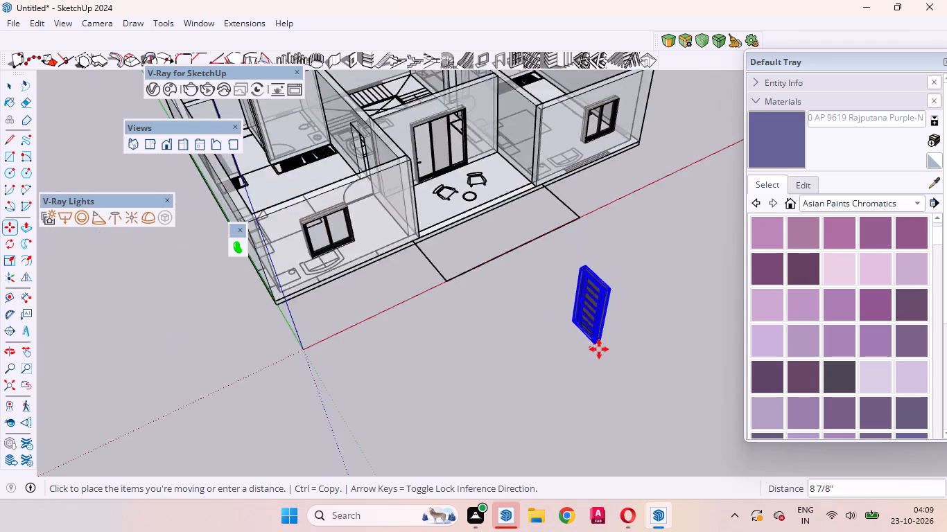
{"action": "scroll", "coordinate": [599, 349], "scroll_direction": "down", "scroll_amount": 6}
{"action": "scroll", "coordinate": [451, 254], "scroll_direction": "up", "scroll_amount": 20}
{"action": "scroll", "coordinate": [451, 254], "scroll_direction": "up", "scroll_amount": 3}
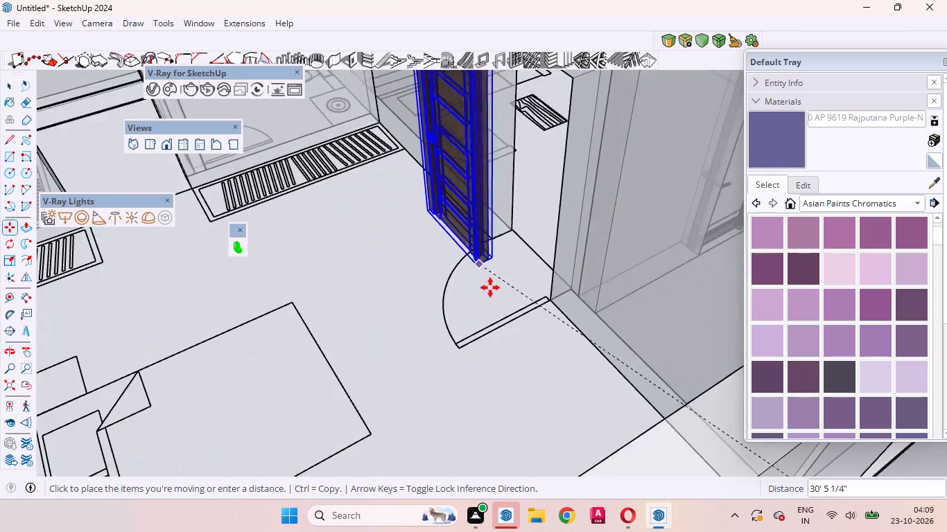
{"action": "scroll", "coordinate": [490, 287], "scroll_direction": "up", "scroll_amount": 8}
{"action": "middle_click_drag", "start_coordinate": [512, 299], "coordinate": [792, 384]}
{"action": "scroll", "coordinate": [603, 369], "scroll_direction": "down", "scroll_amount": 6}
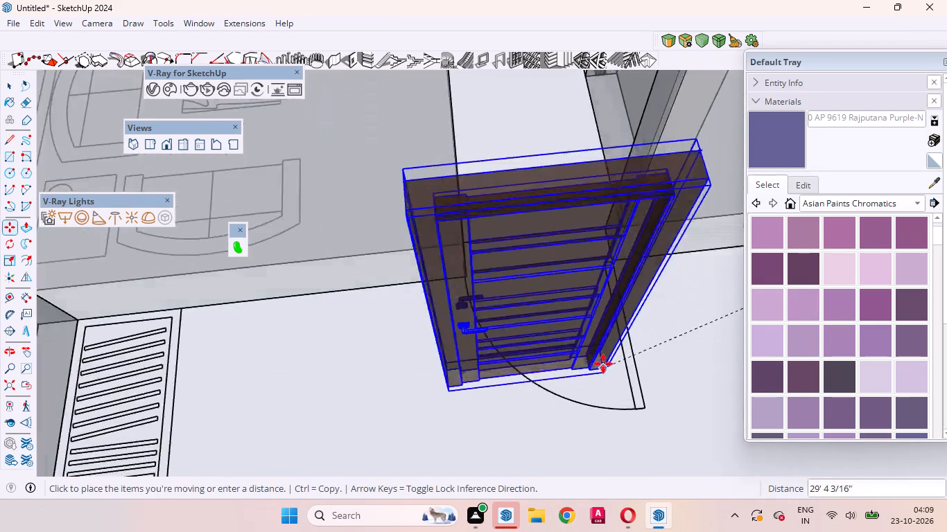
{"action": "scroll", "coordinate": [603, 364], "scroll_direction": "down", "scroll_amount": 7}
{"action": "scroll", "coordinate": [566, 289], "scroll_direction": "up", "scroll_amount": 11}
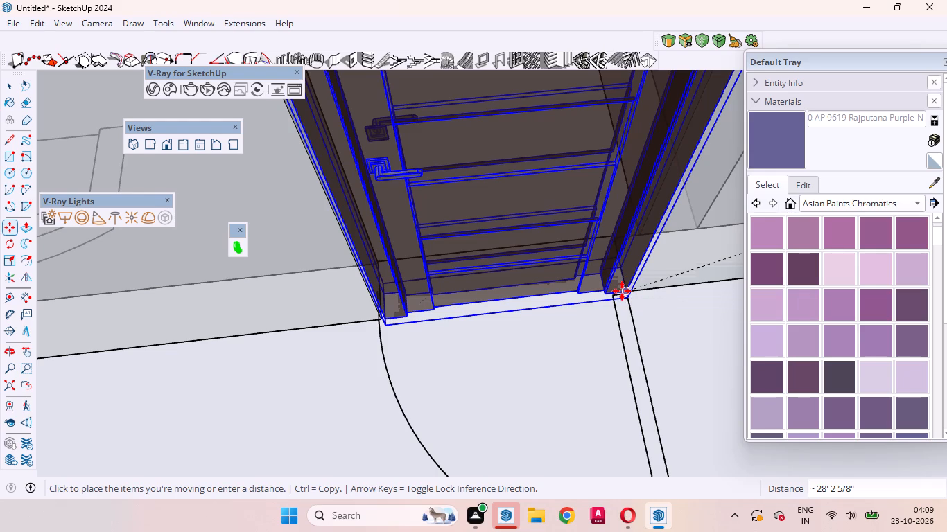
{"action": "left_click", "coordinate": [622, 291]}
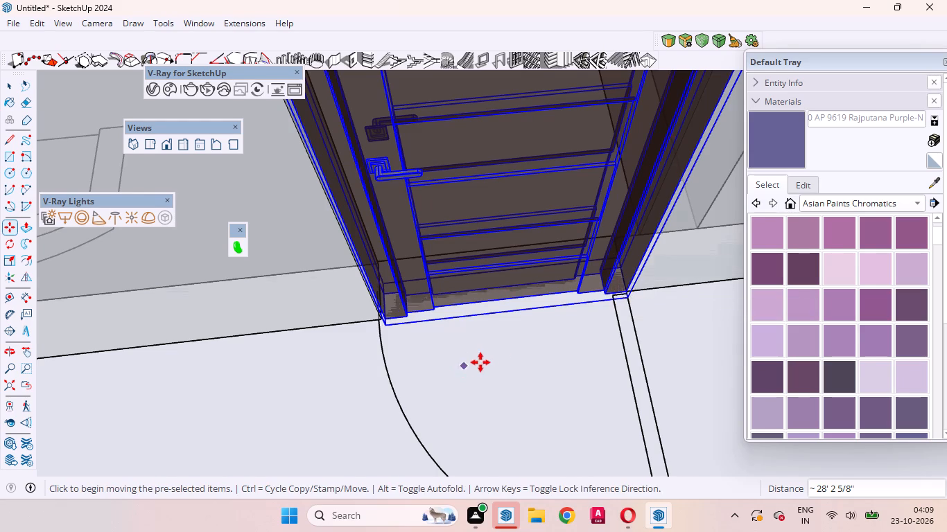
{"action": "scroll", "coordinate": [485, 363], "scroll_direction": "down", "scroll_amount": 19}
{"action": "key", "text": "space"}
Scale the door's height by about 1.07 from its base so that its top meets the upper edge of the opening.
{"action": "scroll", "coordinate": [503, 342], "scroll_direction": "up", "scroll_amount": 2}
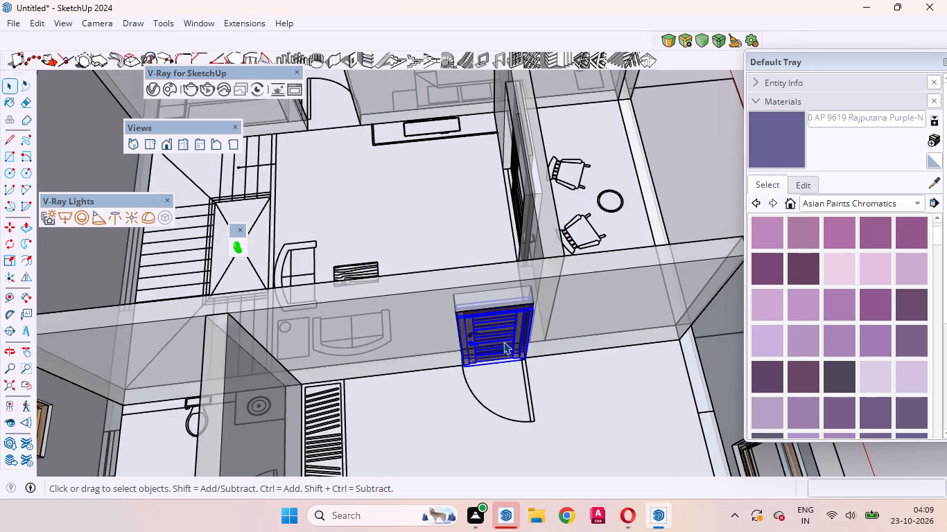
{"action": "scroll", "coordinate": [503, 342], "scroll_direction": "up", "scroll_amount": 9}
{"action": "middle_click_drag", "start_coordinate": [493, 366], "coordinate": [688, 220]}
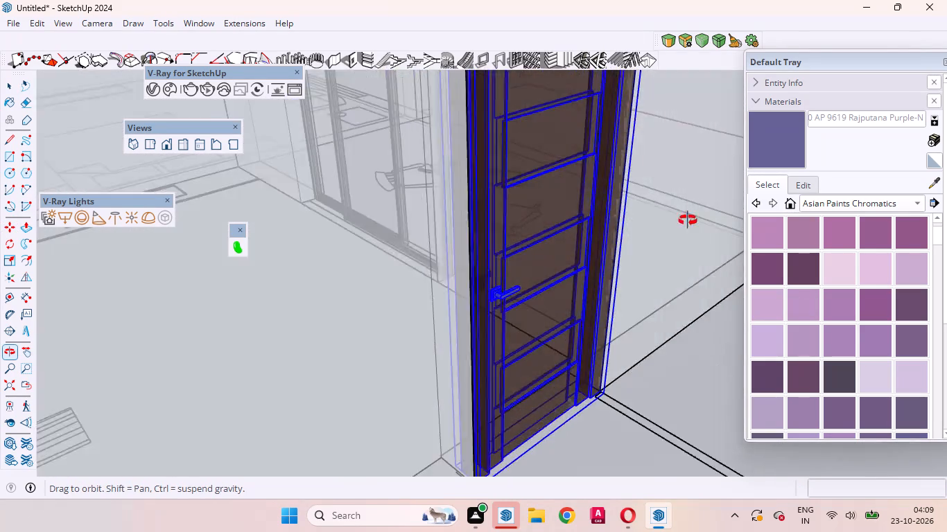
{"action": "middle_click_drag", "start_coordinate": [688, 220], "coordinate": [424, 351]}
{"action": "scroll", "coordinate": [405, 351], "scroll_direction": "down", "scroll_amount": 6}
{"action": "scroll", "coordinate": [389, 360], "scroll_direction": "up", "scroll_amount": 1}
{"action": "middle_click_drag", "start_coordinate": [392, 353], "coordinate": [426, 186]}
{"action": "scroll", "coordinate": [426, 186], "scroll_direction": "up", "scroll_amount": 1}
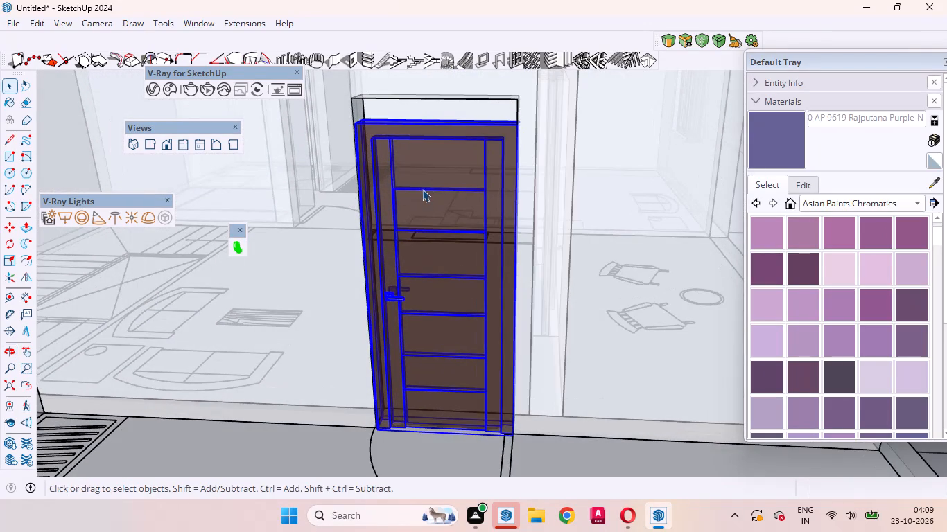
{"action": "key", "text": "s"}
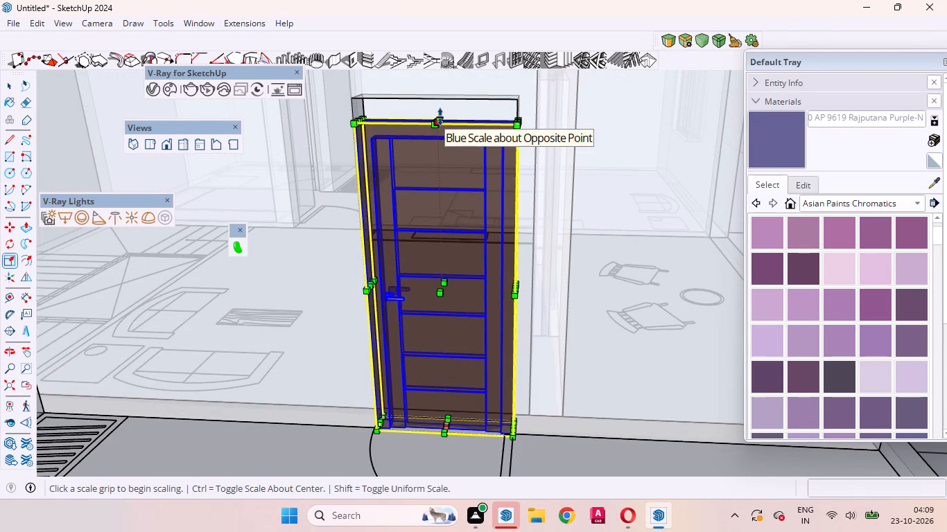
{"action": "left_click", "coordinate": [440, 117]}
{"action": "left_click", "coordinate": [441, 99]}
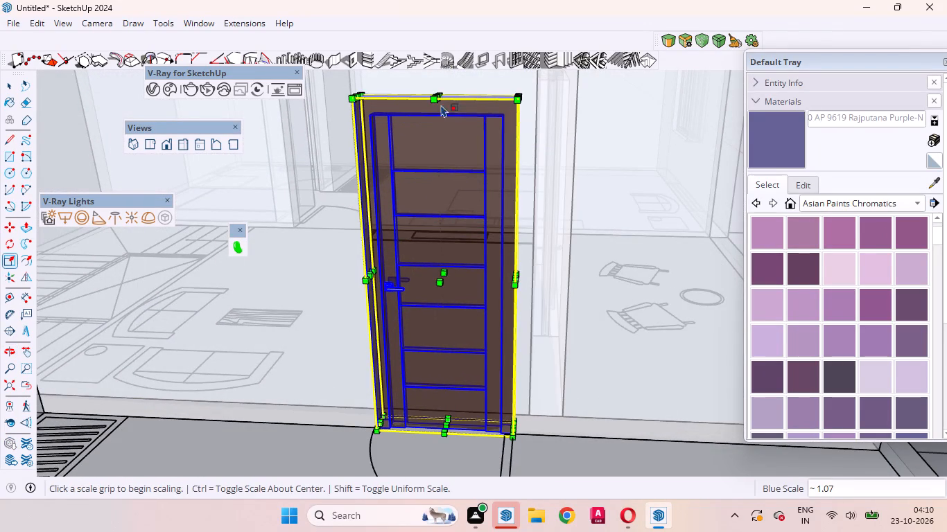
{"action": "key", "text": "space"}
Move the door about 2 3/8" from its lower outer frame corner into the depth of the bedroom–living room wall opening.
{"action": "middle_click_drag", "start_coordinate": [405, 428], "coordinate": [299, 527]}
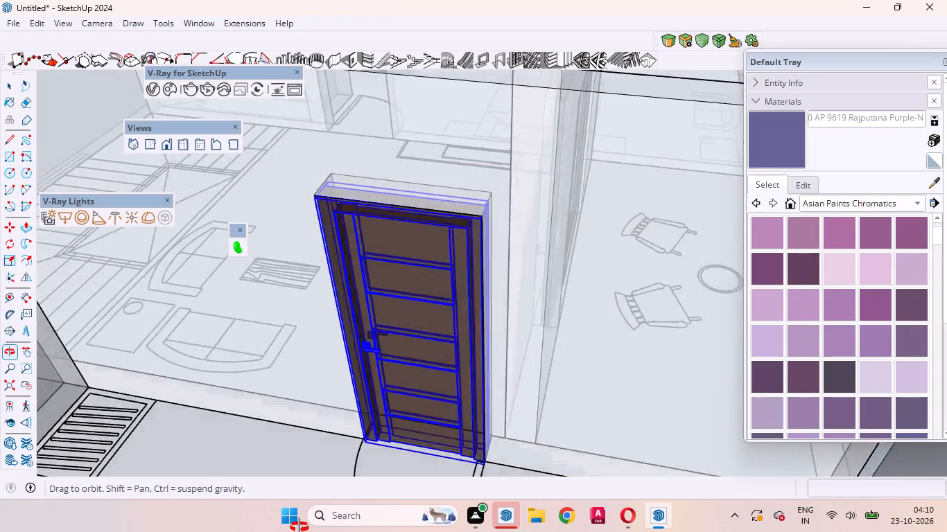
{"action": "middle_click_drag", "start_coordinate": [299, 527], "coordinate": [99, 526]}
{"action": "scroll", "coordinate": [435, 184], "scroll_direction": "down", "scroll_amount": 5}
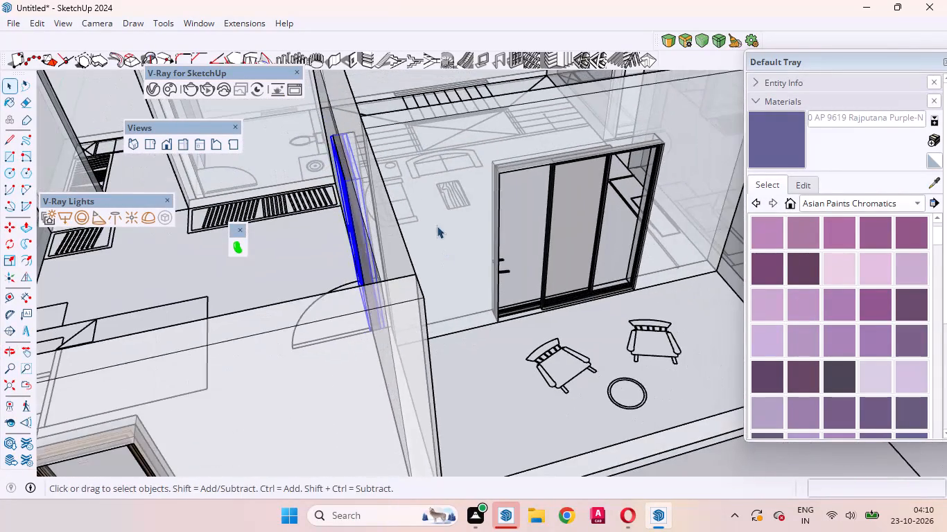
{"action": "middle_click_drag", "start_coordinate": [419, 176], "coordinate": [658, 210]}
{"action": "scroll", "coordinate": [408, 336], "scroll_direction": "up", "scroll_amount": 17}
{"action": "left_click", "coordinate": [452, 381]}
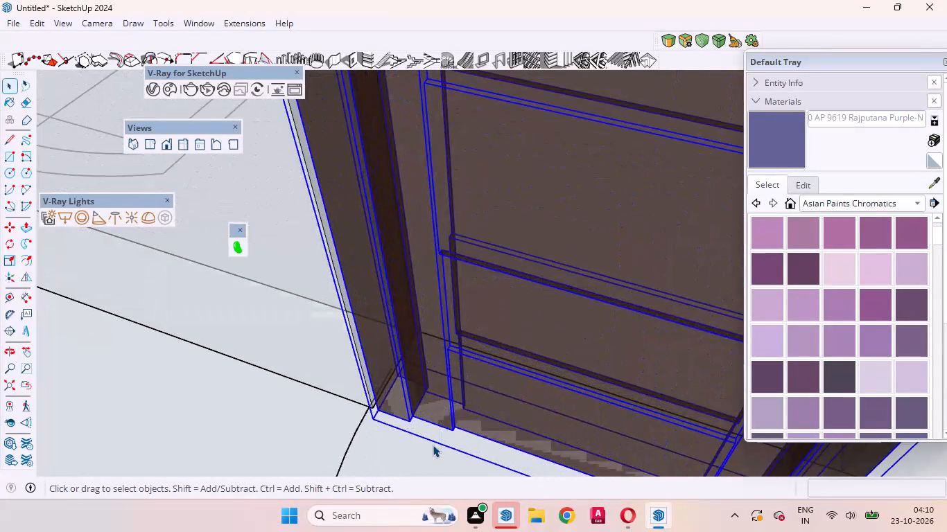
{"action": "key", "text": "m"}
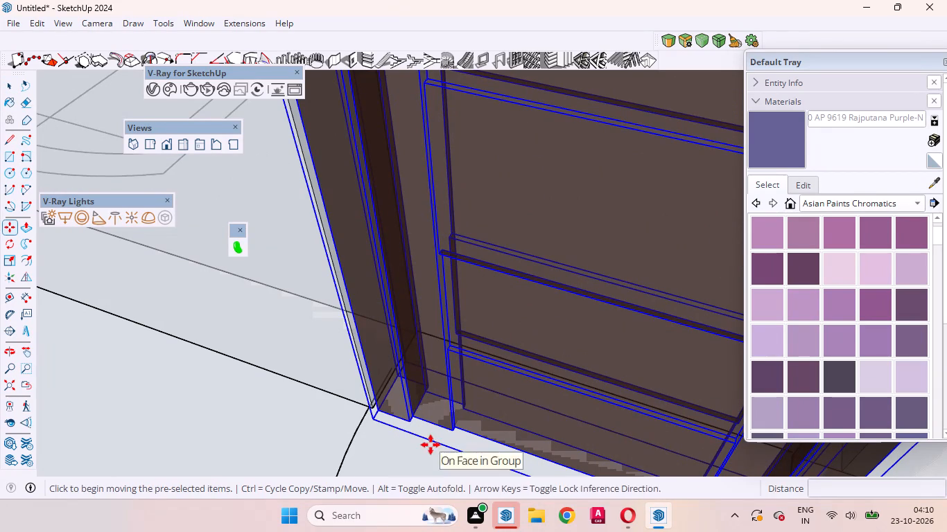
{"action": "left_click", "coordinate": [379, 414]}
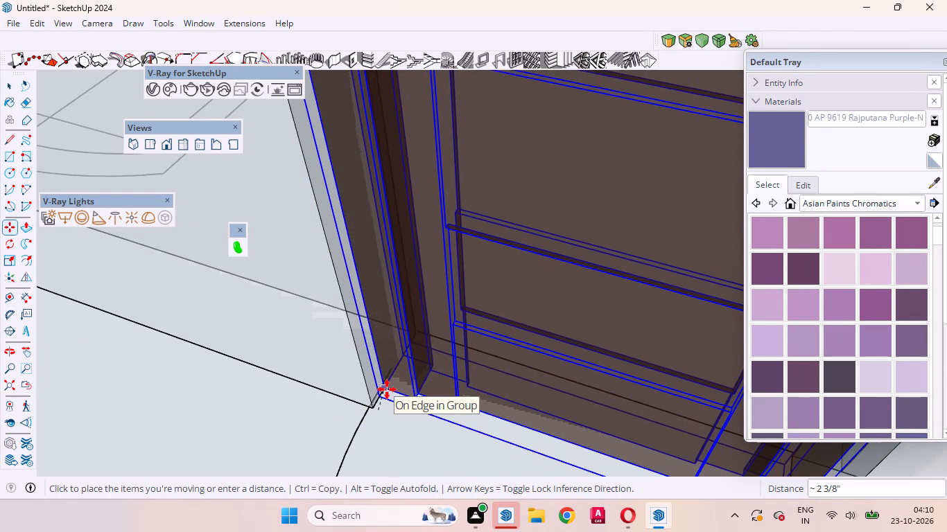
{"action": "left_click", "coordinate": [387, 389]}
Scale the door's width by about 1.02 along the red axis so that it meets the opposite side of the opening.
{"action": "scroll", "coordinate": [485, 378], "scroll_direction": "down", "scroll_amount": 13}
{"action": "middle_click_drag", "start_coordinate": [521, 425], "coordinate": [544, 414]}
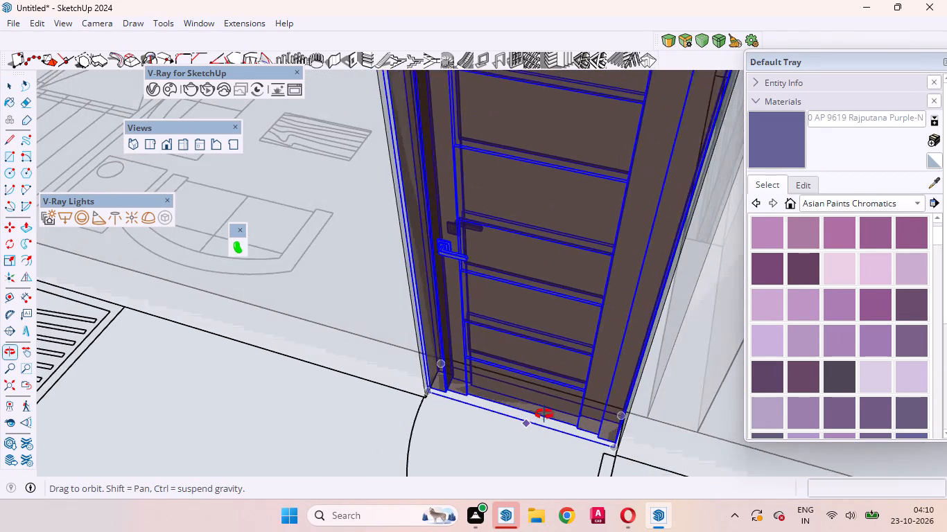
{"action": "middle_click_drag", "start_coordinate": [544, 414], "coordinate": [546, 413]}
{"action": "scroll", "coordinate": [779, 418], "scroll_direction": "up", "scroll_amount": 5}
{"action": "scroll", "coordinate": [640, 429], "scroll_direction": "up", "scroll_amount": 5}
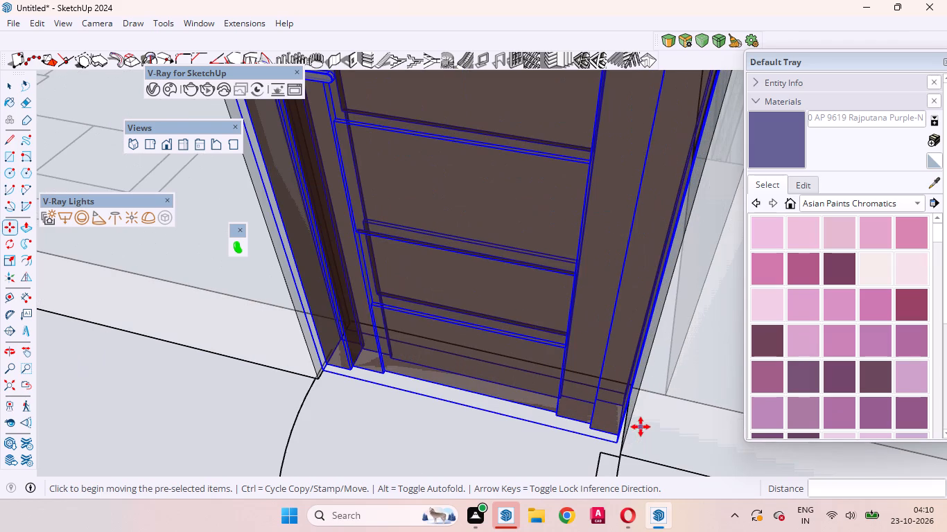
{"action": "key", "text": "space"}
{"action": "key", "text": "s"}
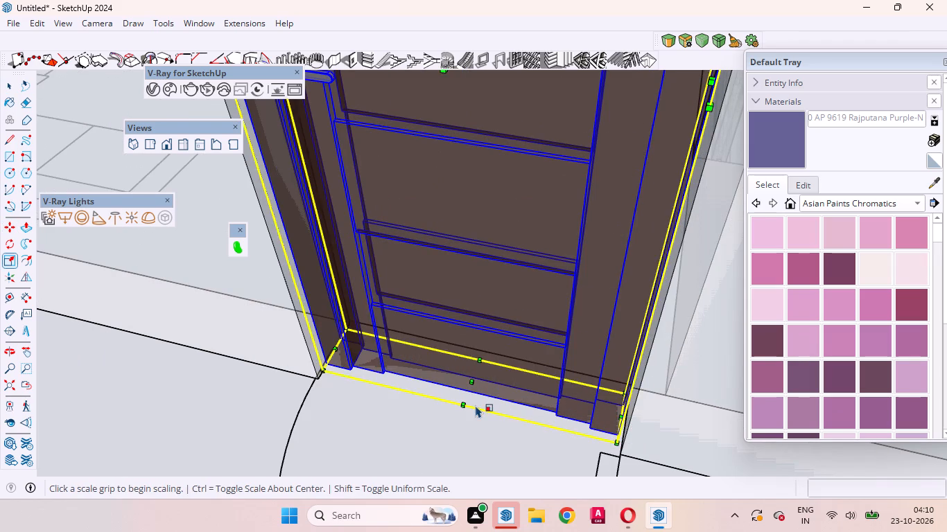
{"action": "scroll", "coordinate": [471, 405], "scroll_direction": "down", "scroll_amount": 5}
{"action": "left_click", "coordinate": [590, 245]}
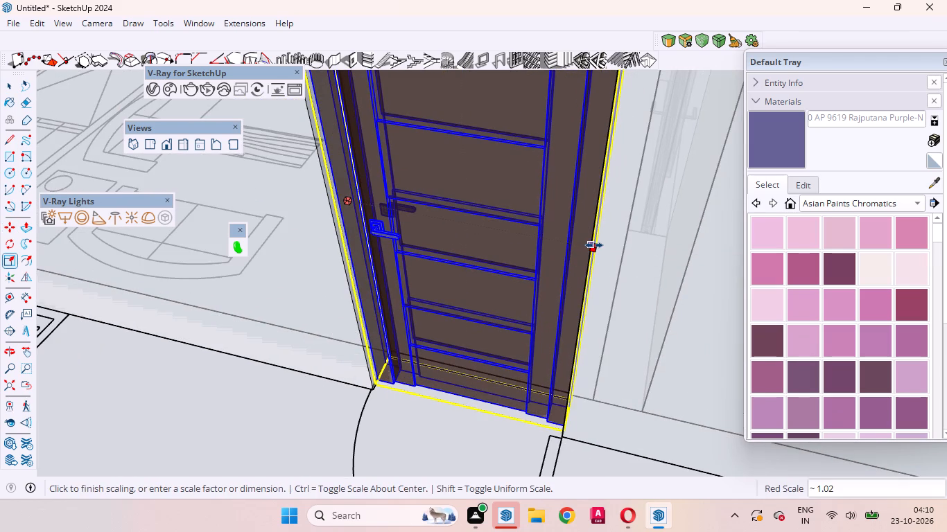
{"action": "left_click", "coordinate": [594, 245]}
{"action": "key", "text": "space"}
{"action": "scroll", "coordinate": [424, 383], "scroll_direction": "down", "scroll_amount": 5}
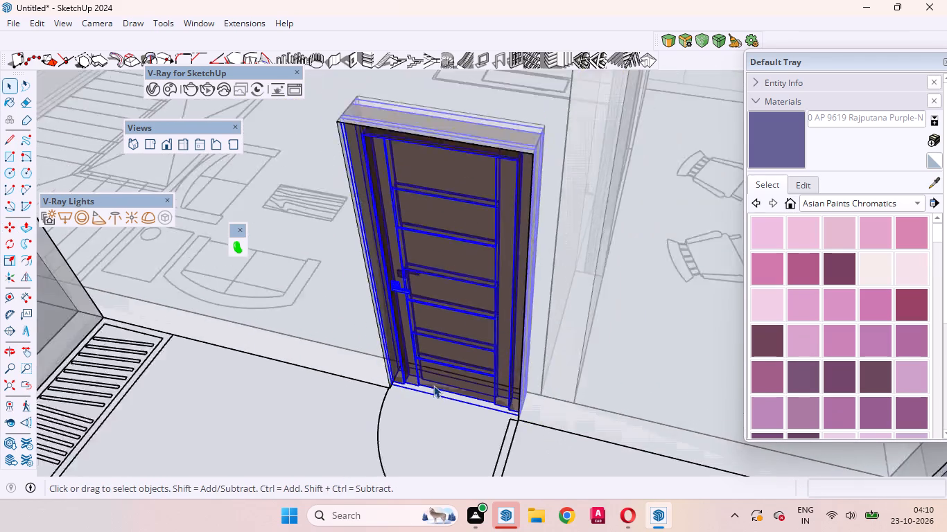
{"action": "scroll", "coordinate": [433, 385], "scroll_direction": "down", "scroll_amount": 13}
{"action": "left_click", "coordinate": [648, 278]}
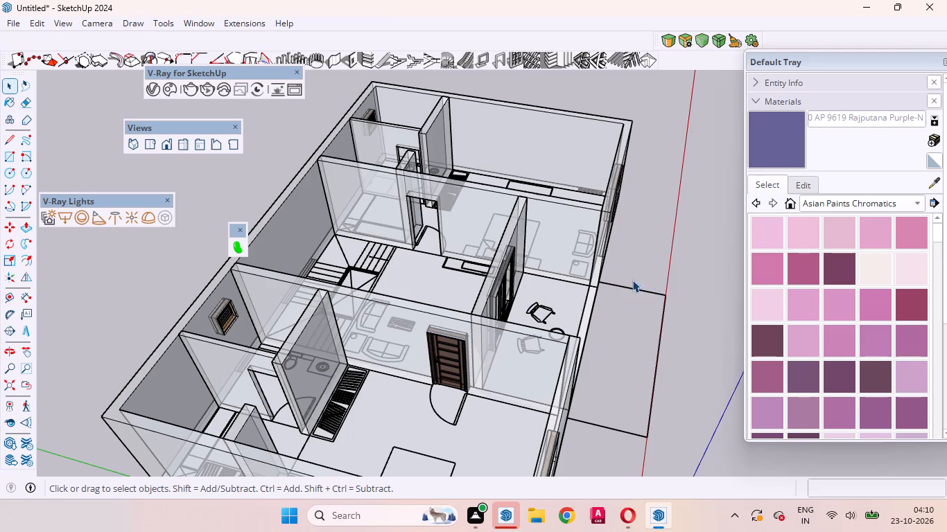
Copy the door by its lower frame corner 16' 3 5/8" to the floor corner of the opposite bedroom's opening across the living room.
{"action": "middle_click_drag", "start_coordinate": [552, 321], "coordinate": [579, 313]}
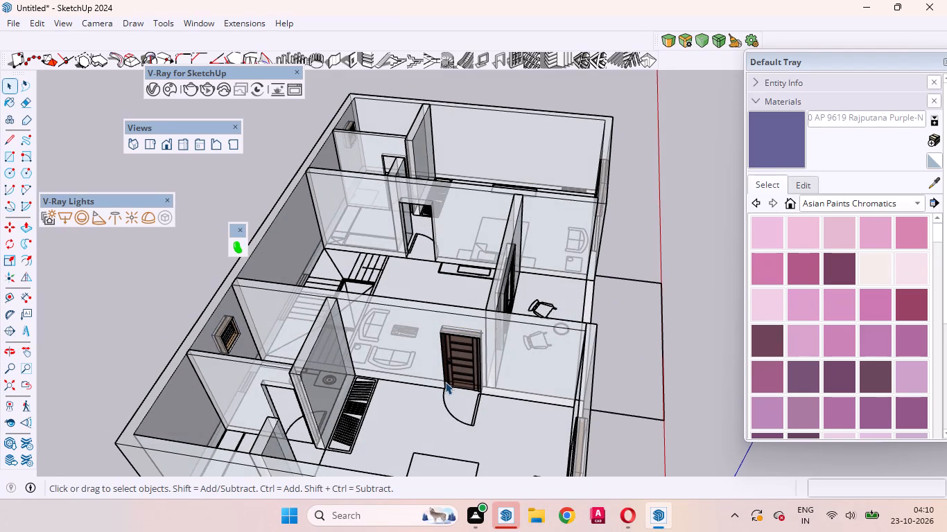
{"action": "scroll", "coordinate": [437, 400], "scroll_direction": "up", "scroll_amount": 8}
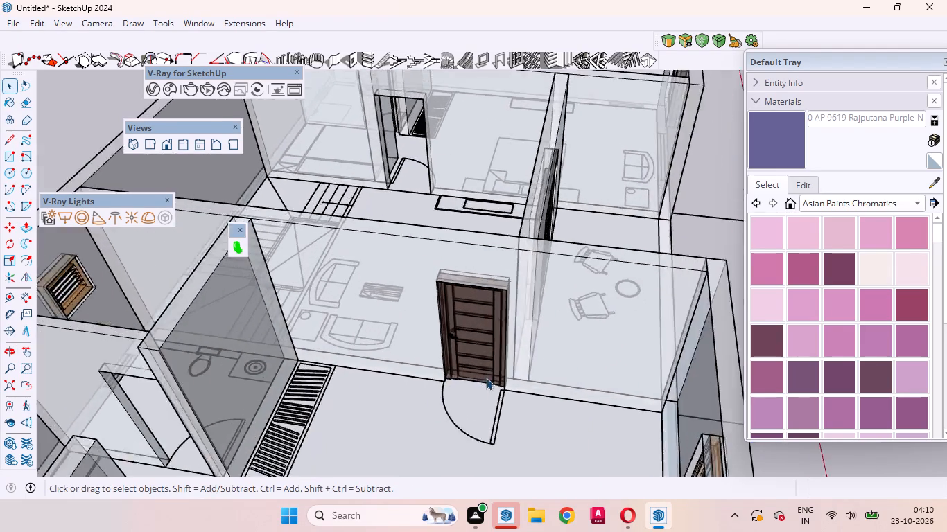
{"action": "scroll", "coordinate": [486, 378], "scroll_direction": "up", "scroll_amount": 14}
{"action": "left_click", "coordinate": [490, 360]}
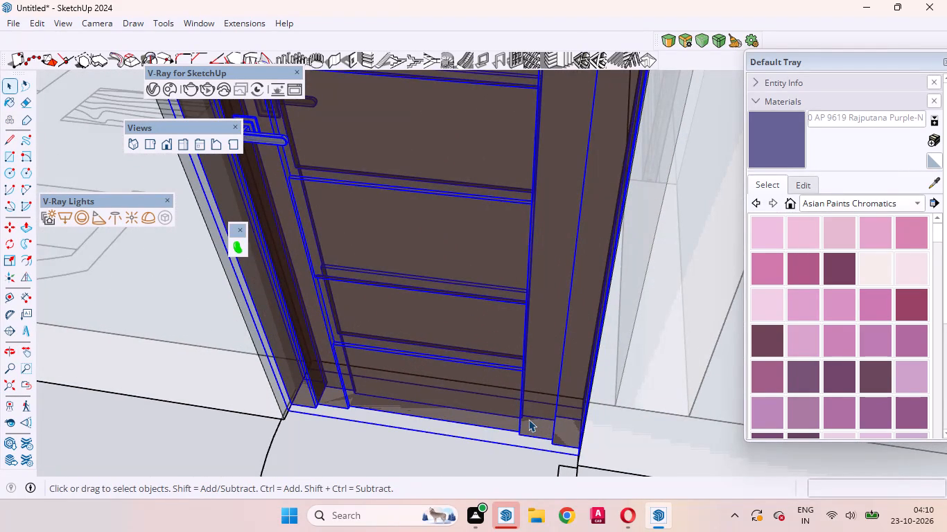
{"action": "key", "text": "m"}
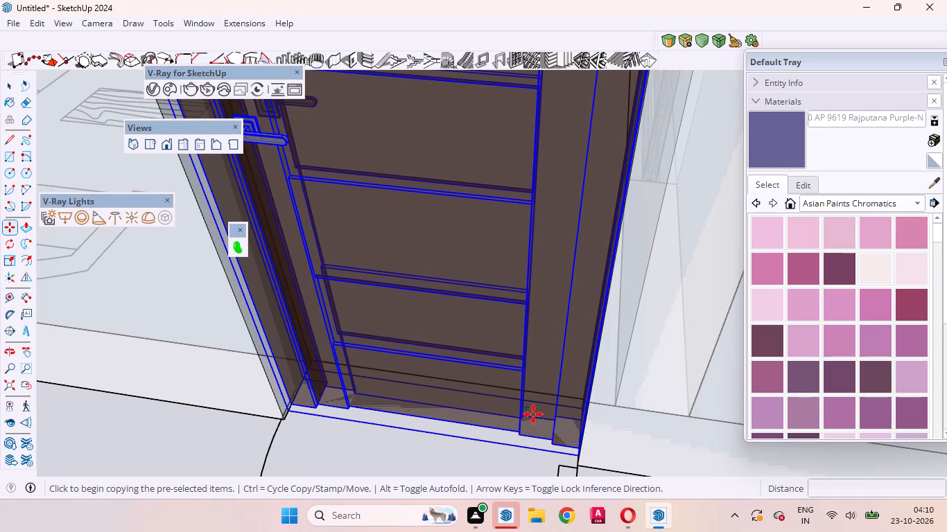
{"action": "left_click", "coordinate": [577, 447]}
{"action": "scroll", "coordinate": [496, 354], "scroll_direction": "down", "scroll_amount": 10}
{"action": "scroll", "coordinate": [516, 376], "scroll_direction": "up", "scroll_amount": 1}
{"action": "scroll", "coordinate": [520, 377], "scroll_direction": "down", "scroll_amount": 12}
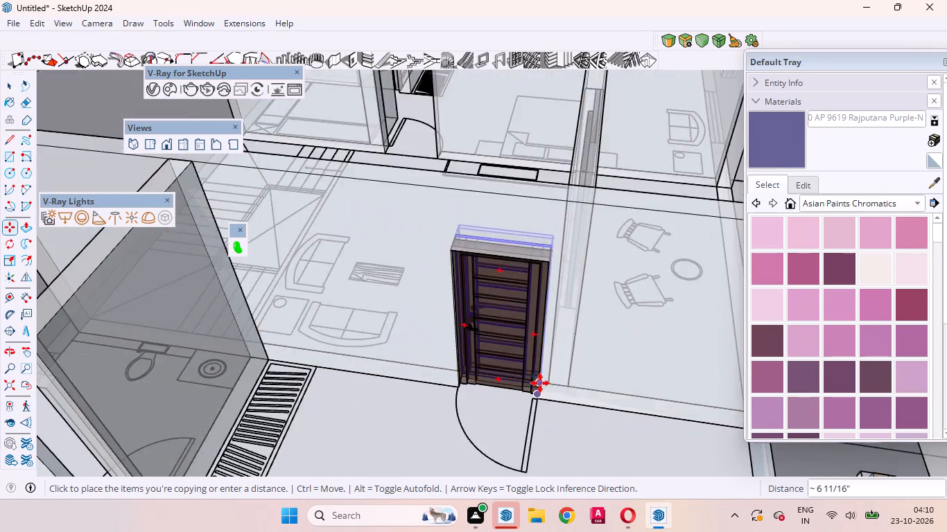
{"action": "scroll", "coordinate": [540, 383], "scroll_direction": "down", "scroll_amount": 2}
{"action": "scroll", "coordinate": [451, 215], "scroll_direction": "up", "scroll_amount": 20}
{"action": "scroll", "coordinate": [451, 215], "scroll_direction": "up", "scroll_amount": 2}
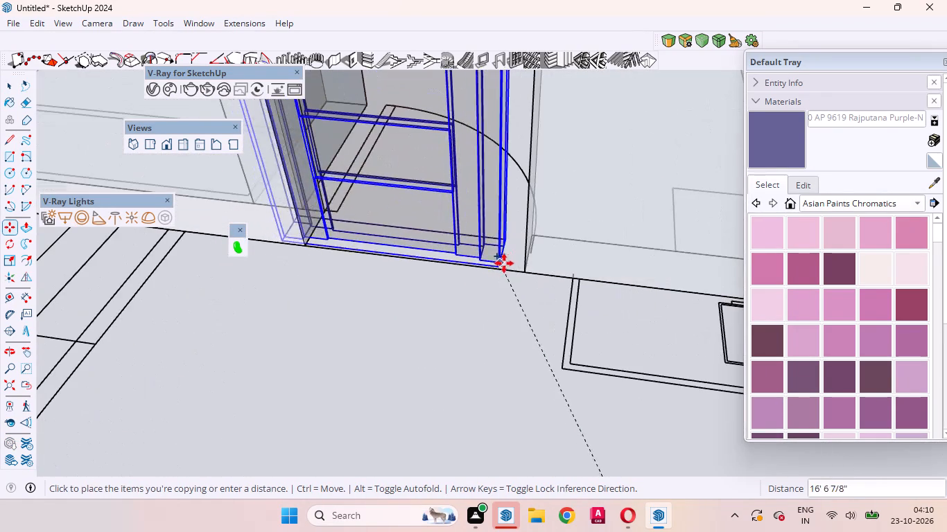
{"action": "left_click", "coordinate": [525, 269]}
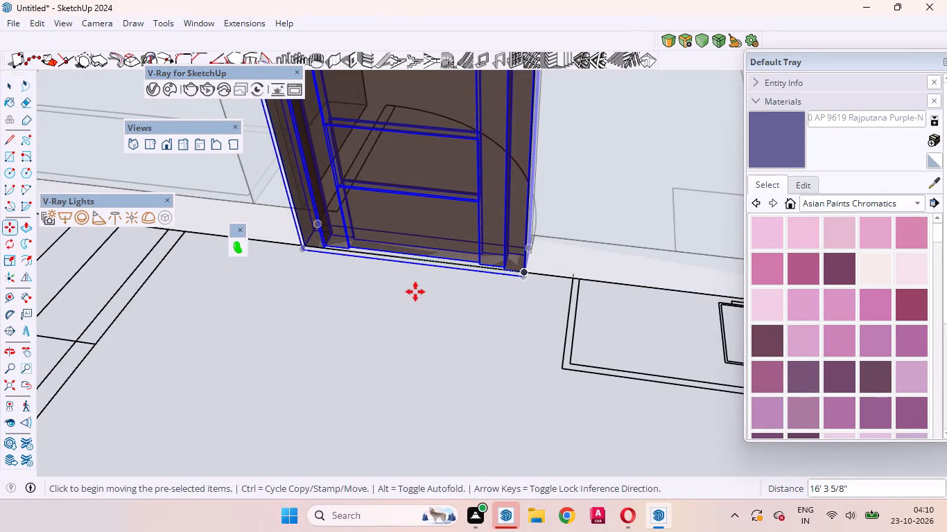
{"action": "middle_click_drag", "start_coordinate": [432, 304], "coordinate": [740, 368]}
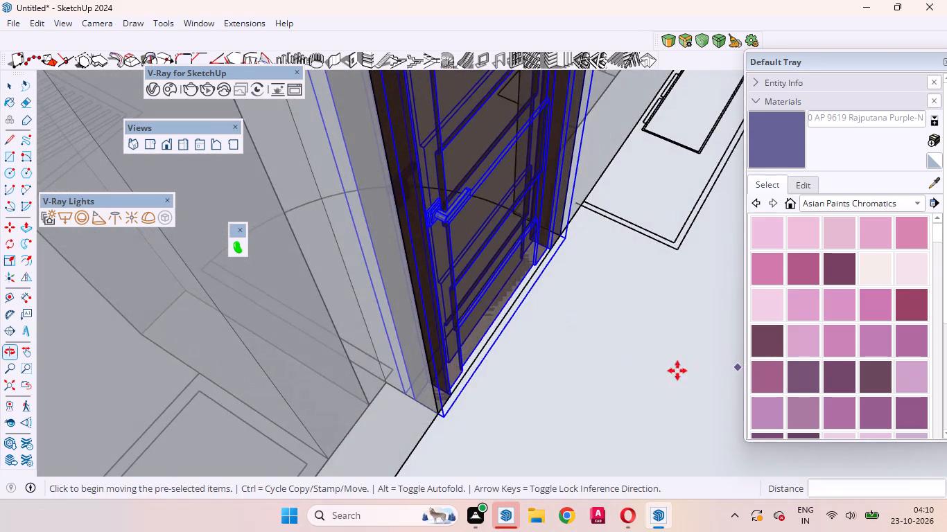
{"action": "key", "text": "space"}
Move the copied door 2 3/16" inward along the edge of the opening into the wall's depth.
{"action": "scroll", "coordinate": [444, 414], "scroll_direction": "down", "scroll_amount": 12}
{"action": "middle_click_drag", "start_coordinate": [487, 367], "coordinate": [593, 360]}
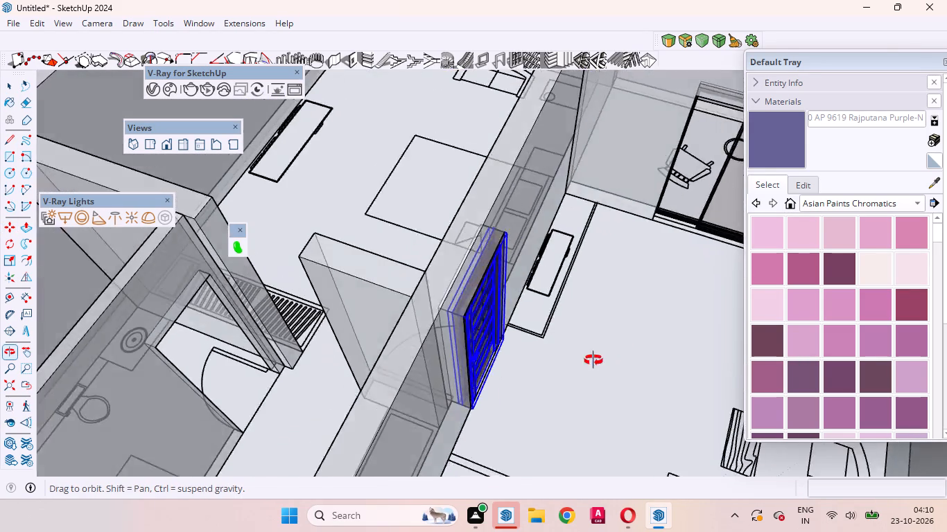
{"action": "middle_click_drag", "start_coordinate": [593, 360], "coordinate": [229, 308]}
{"action": "scroll", "coordinate": [229, 299], "scroll_direction": "up", "scroll_amount": 9}
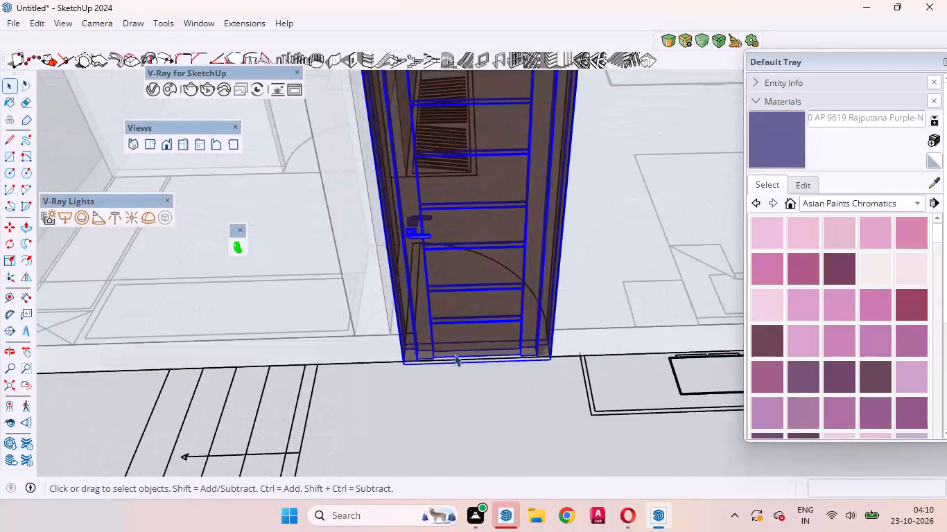
{"action": "scroll", "coordinate": [454, 354], "scroll_direction": "up", "scroll_amount": 13}
{"action": "key", "text": "m"}
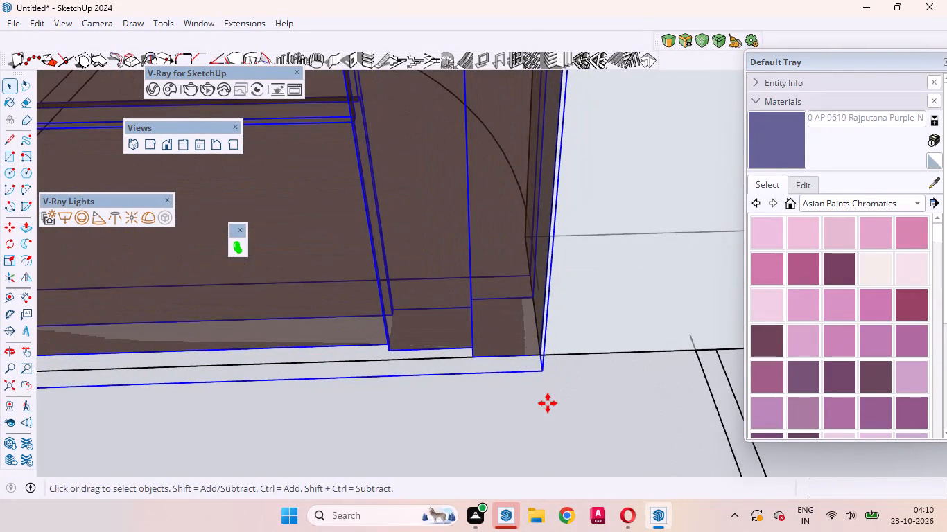
{"action": "scroll", "coordinate": [549, 363], "scroll_direction": "up", "scroll_amount": 5}
{"action": "left_click", "coordinate": [534, 350]}
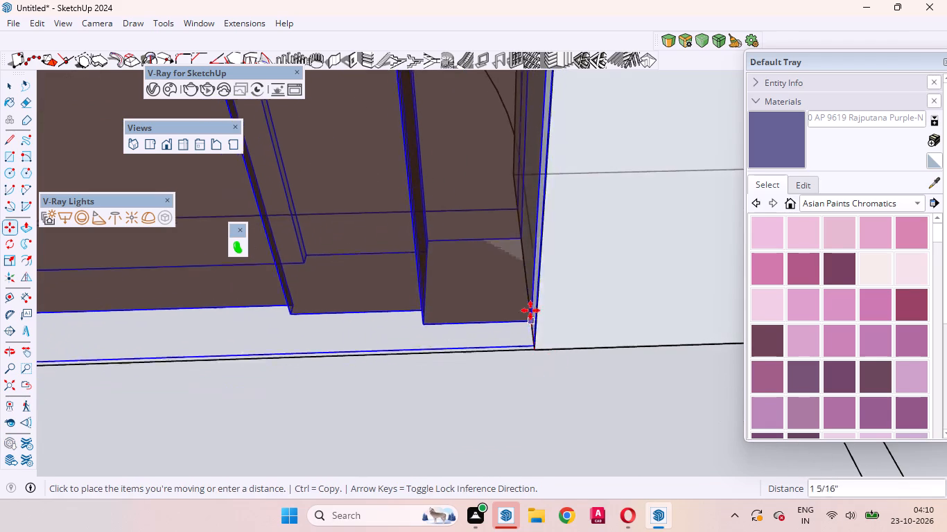
{"action": "left_click", "coordinate": [528, 296]}
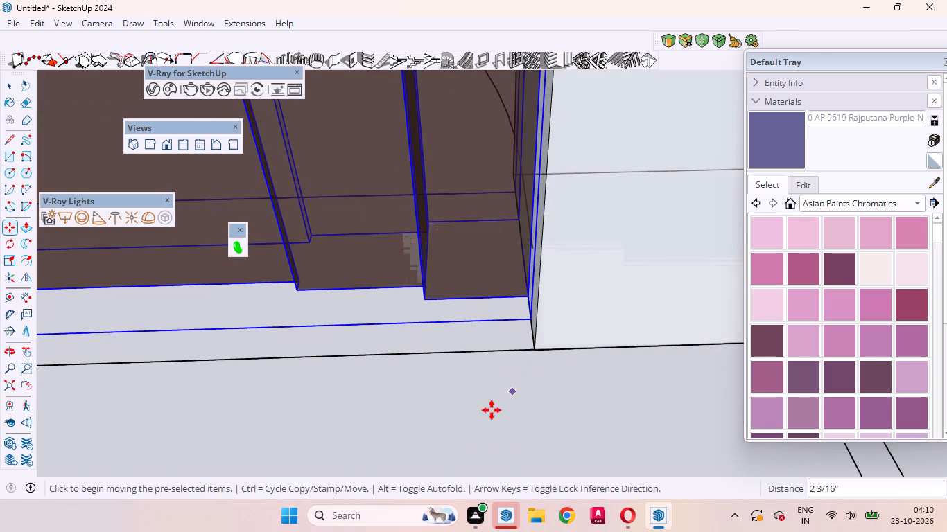
{"action": "key", "text": "space"}
{"action": "scroll", "coordinate": [452, 347], "scroll_direction": "down", "scroll_amount": 20}
{"action": "scroll", "coordinate": [452, 347], "scroll_direction": "down", "scroll_amount": 8}
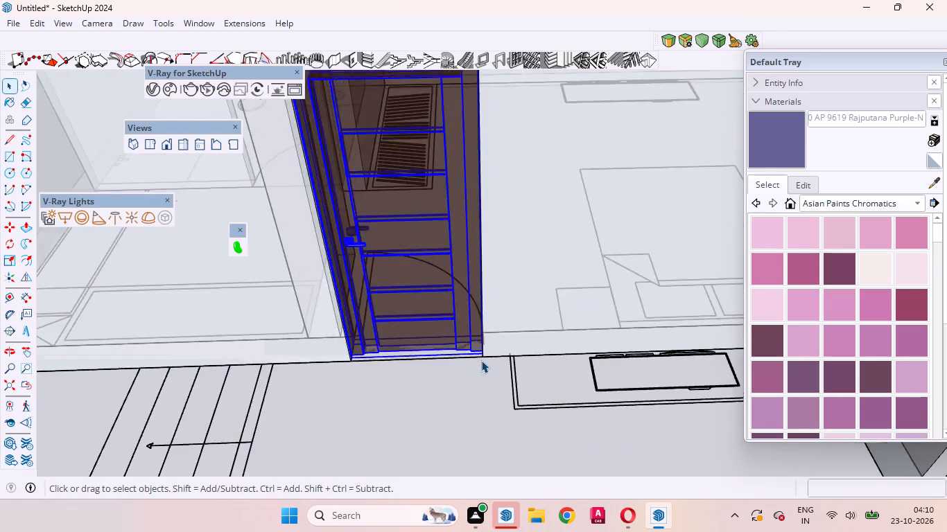
{"action": "scroll", "coordinate": [481, 360], "scroll_direction": "down", "scroll_amount": 8}
{"action": "scroll", "coordinate": [481, 368], "scroll_direction": "up", "scroll_amount": 1}
{"action": "scroll", "coordinate": [481, 368], "scroll_direction": "down", "scroll_amount": 12}
{"action": "left_click", "coordinate": [170, 371]}
Examine the copied door in its opening and the bathroom doorway behind it from several angles.
{"action": "scroll", "coordinate": [497, 333], "scroll_direction": "up", "scroll_amount": 6}
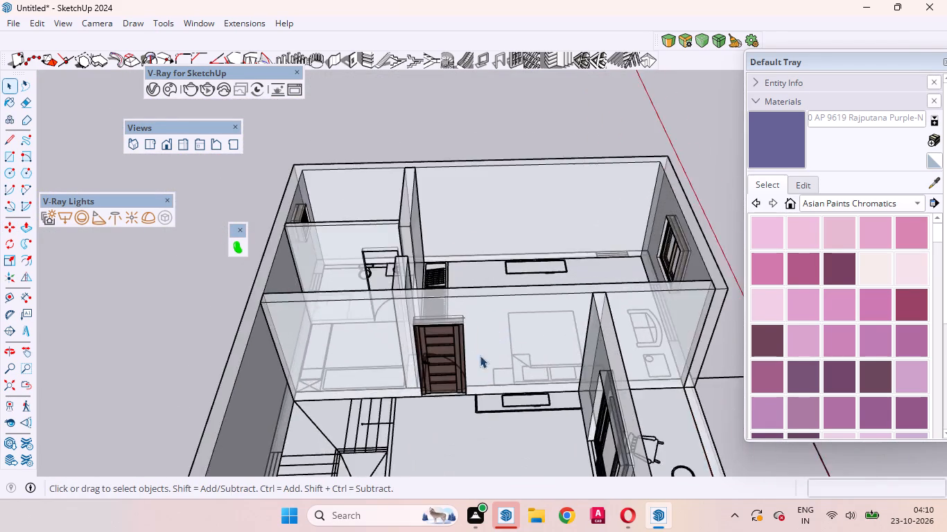
{"action": "scroll", "coordinate": [480, 355], "scroll_direction": "up", "scroll_amount": 5}
{"action": "middle_click_drag", "start_coordinate": [453, 393], "coordinate": [550, 449]}
{"action": "scroll", "coordinate": [452, 394], "scroll_direction": "up", "scroll_amount": 1}
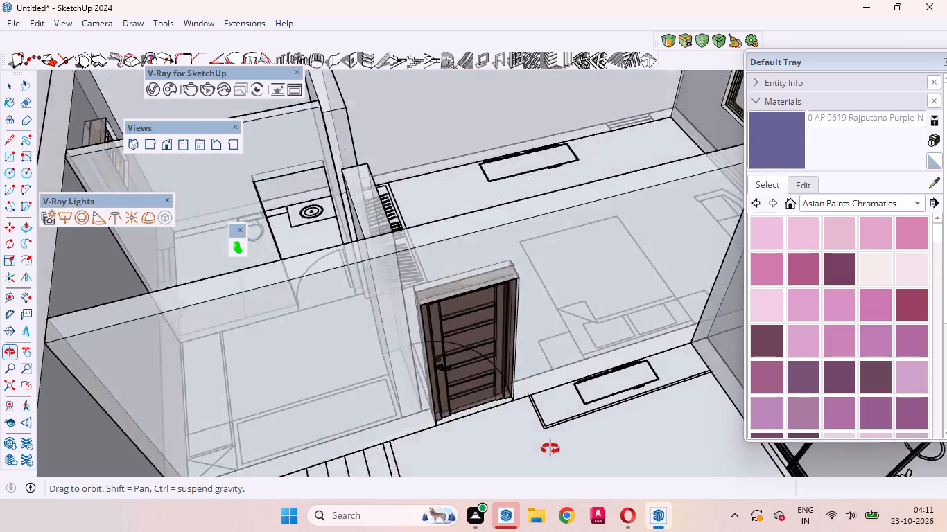
{"action": "middle_click_drag", "start_coordinate": [550, 449], "coordinate": [494, 463]}
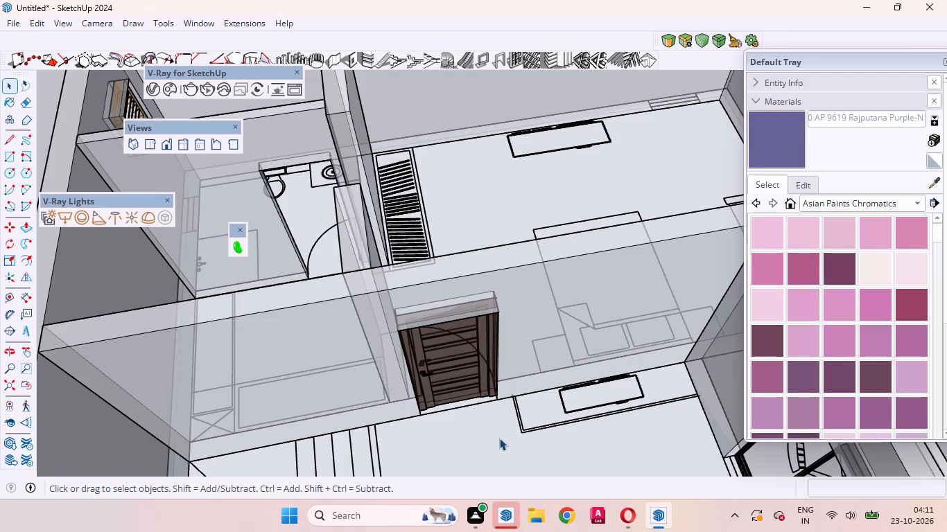
{"action": "scroll", "coordinate": [494, 443], "scroll_direction": "down", "scroll_amount": 5}
{"action": "middle_click_drag", "start_coordinate": [521, 414], "coordinate": [642, 343]}
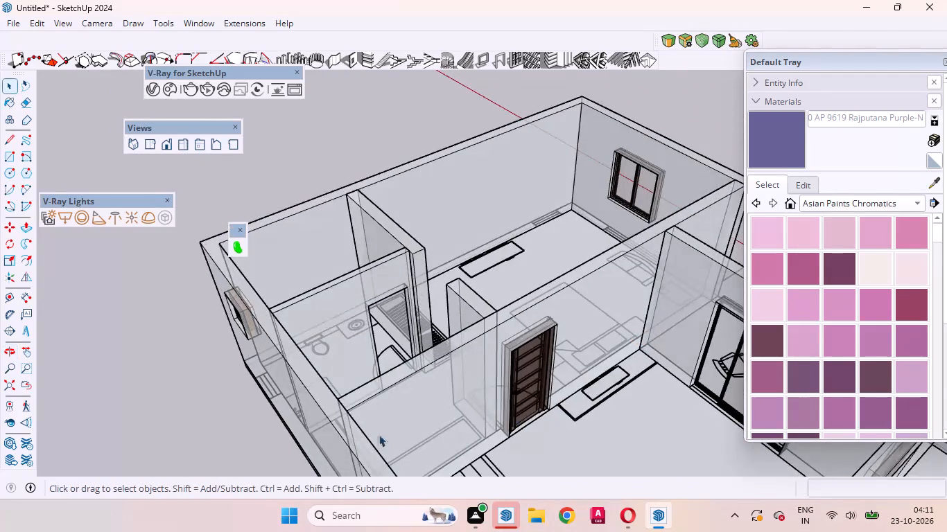
{"action": "scroll", "coordinate": [360, 435], "scroll_direction": "down", "scroll_amount": 5}
{"action": "middle_click_drag", "start_coordinate": [506, 423], "coordinate": [426, 456]}
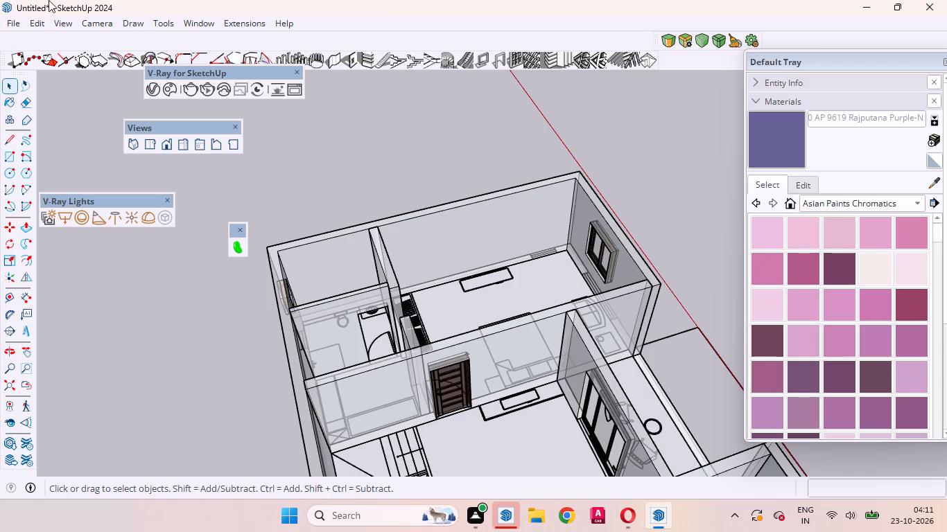
Browse the 3D Warehouse door results and load the Grey Door directly into the model.
{"action": "left_click", "coordinate": [193, 20]}
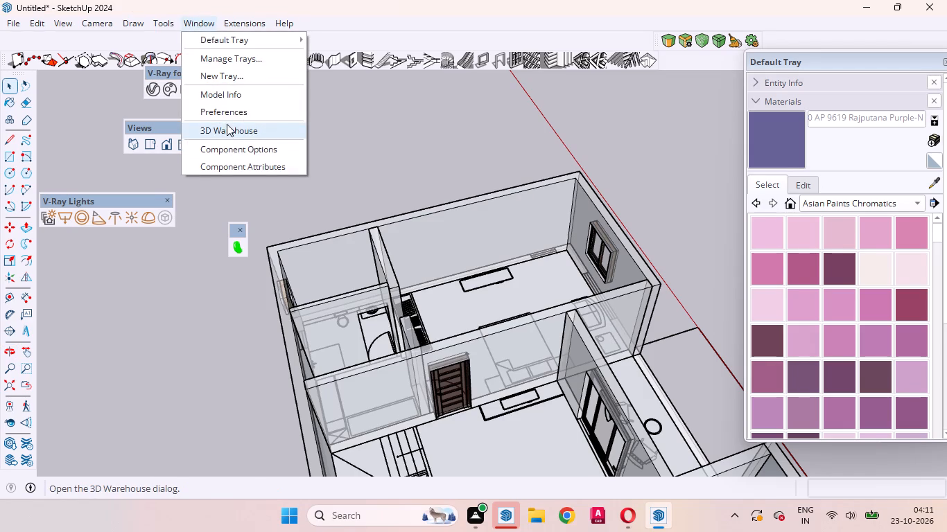
{"action": "left_click", "coordinate": [227, 124]}
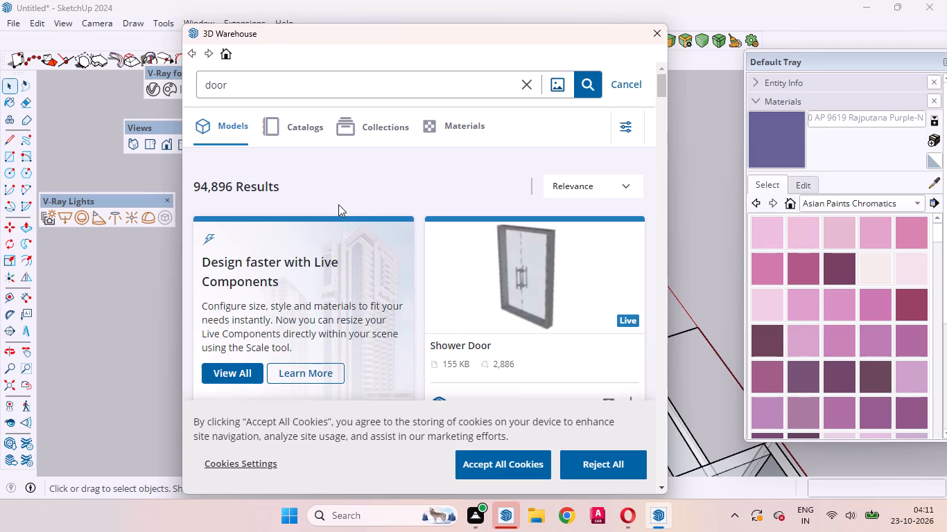
{"action": "scroll", "coordinate": [352, 213], "scroll_direction": "down", "scroll_amount": 4}
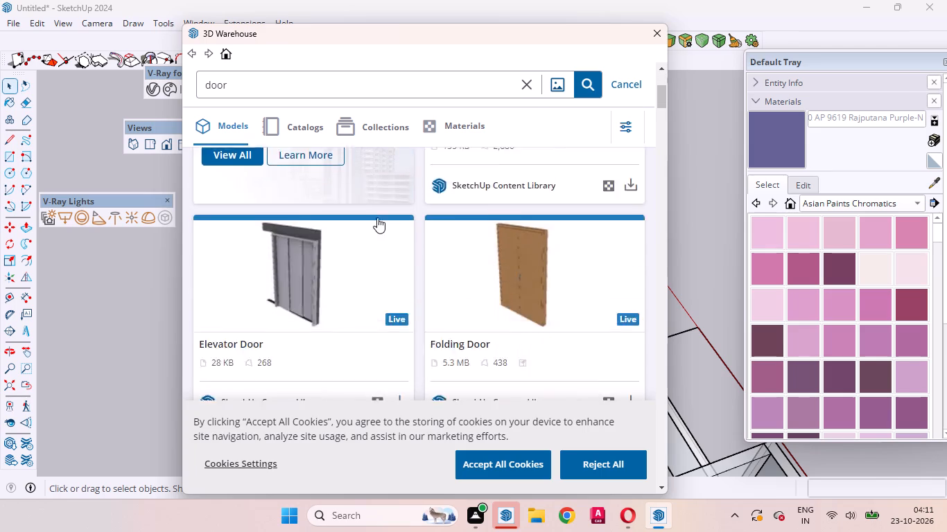
{"action": "scroll", "coordinate": [378, 218], "scroll_direction": "down", "scroll_amount": 2}
{"action": "scroll", "coordinate": [345, 276], "scroll_direction": "down", "scroll_amount": 3}
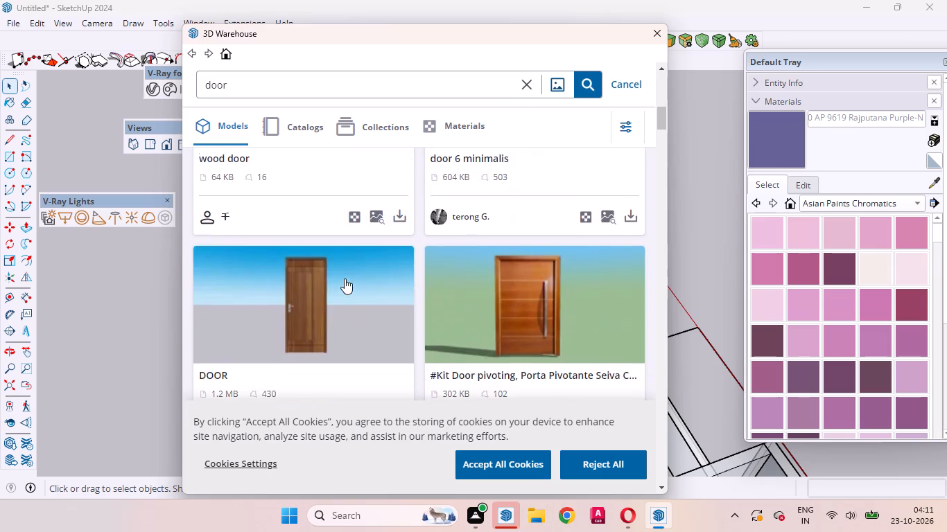
{"action": "scroll", "coordinate": [344, 285], "scroll_direction": "up", "scroll_amount": 3}
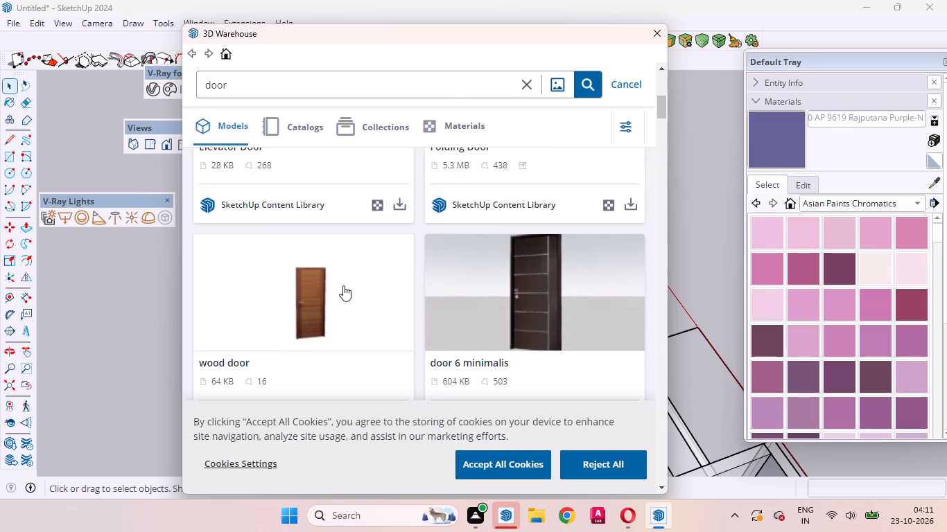
{"action": "scroll", "coordinate": [257, 161], "scroll_direction": "down", "scroll_amount": 3}
{"action": "scroll", "coordinate": [295, 243], "scroll_direction": "down", "scroll_amount": 4}
{"action": "scroll", "coordinate": [319, 260], "scroll_direction": "up", "scroll_amount": 1}
{"action": "scroll", "coordinate": [321, 258], "scroll_direction": "down", "scroll_amount": 3}
{"action": "scroll", "coordinate": [384, 249], "scroll_direction": "down", "scroll_amount": 3}
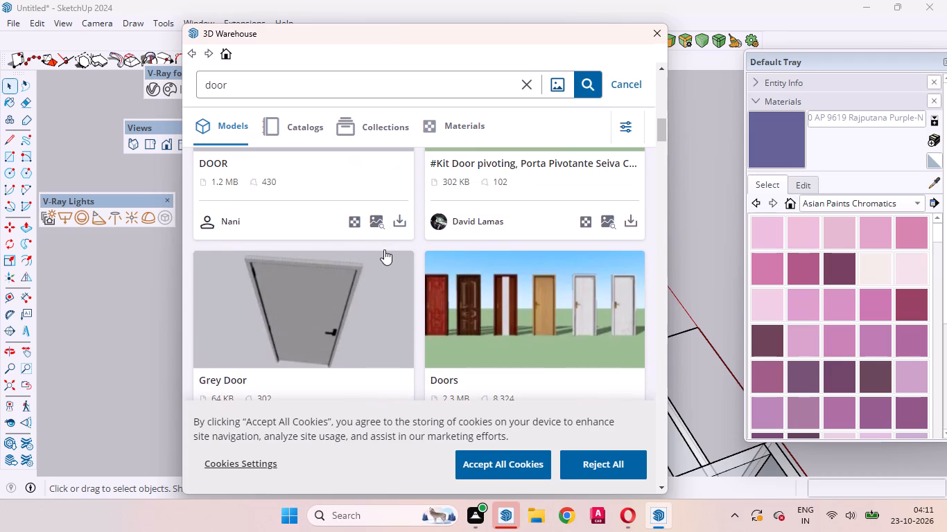
{"action": "scroll", "coordinate": [315, 319], "scroll_direction": "down", "scroll_amount": 1}
{"action": "scroll", "coordinate": [325, 310], "scroll_direction": "up", "scroll_amount": 5}
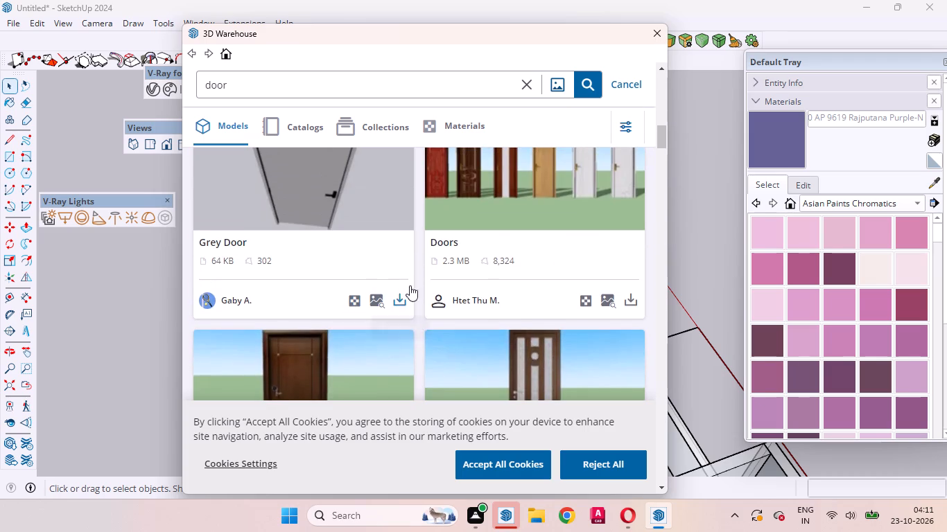
{"action": "left_click", "coordinate": [398, 300]}
{"action": "left_click", "coordinate": [370, 276]}
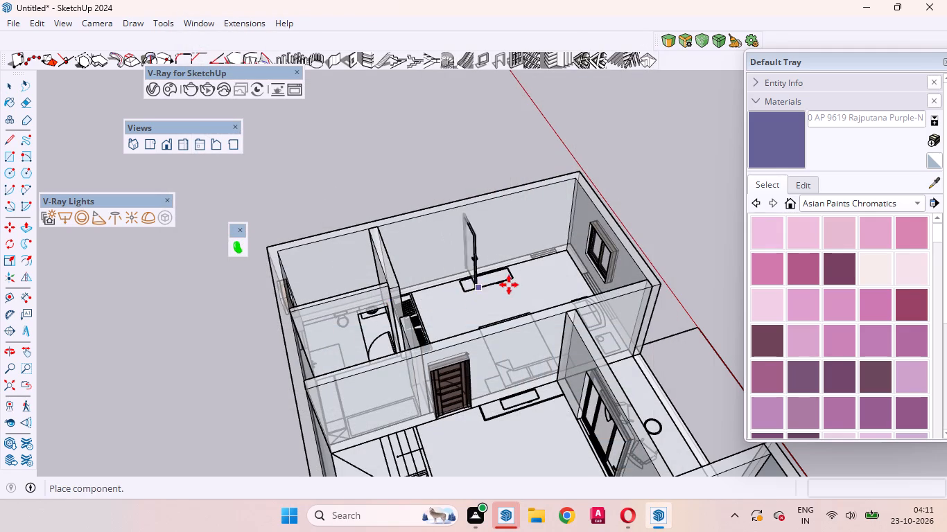
Place the grey door on the open living room floor in front of the sliding glass opening.
{"action": "scroll", "coordinate": [503, 287], "scroll_direction": "down", "scroll_amount": 5}
{"action": "scroll", "coordinate": [487, 383], "scroll_direction": "up", "scroll_amount": 10}
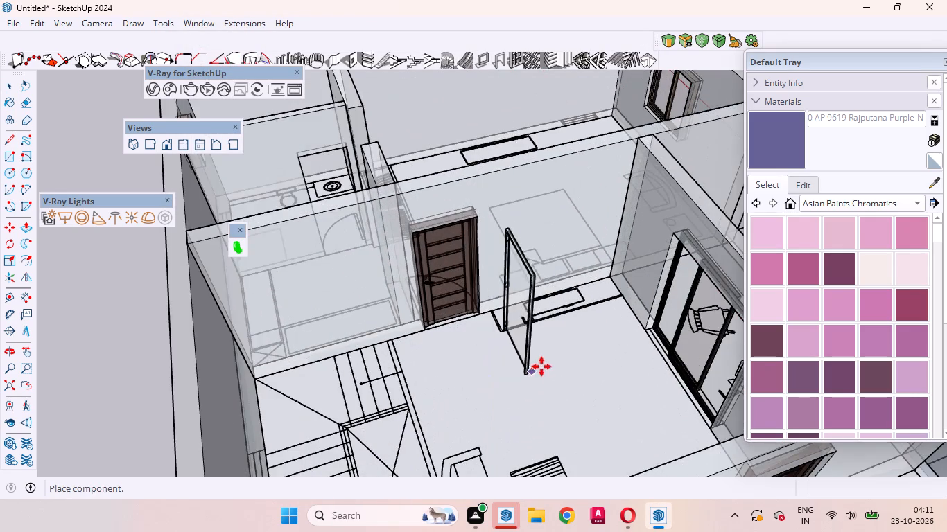
{"action": "scroll", "coordinate": [540, 376], "scroll_direction": "down", "scroll_amount": 6}
{"action": "middle_click_drag", "start_coordinate": [500, 388], "coordinate": [690, 380]}
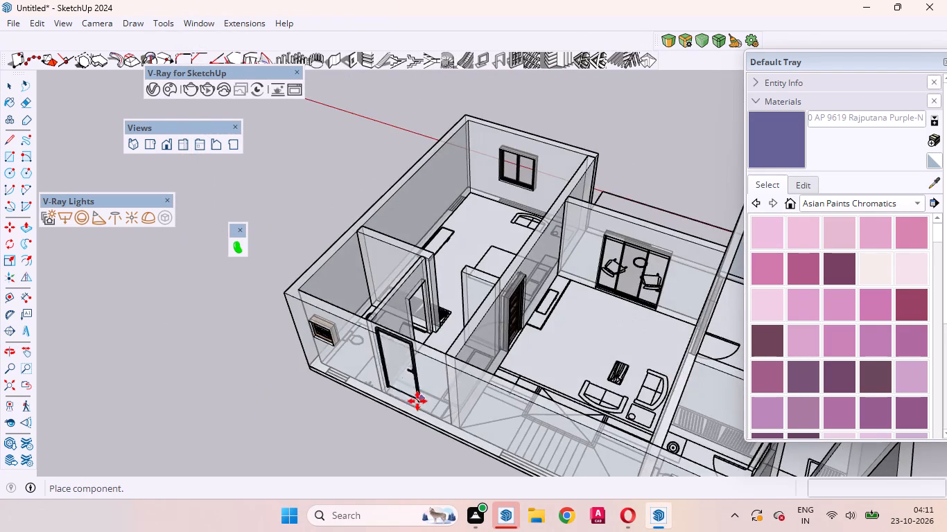
{"action": "scroll", "coordinate": [417, 401], "scroll_direction": "down", "scroll_amount": 10}
{"action": "scroll", "coordinate": [510, 362], "scroll_direction": "up", "scroll_amount": 12}
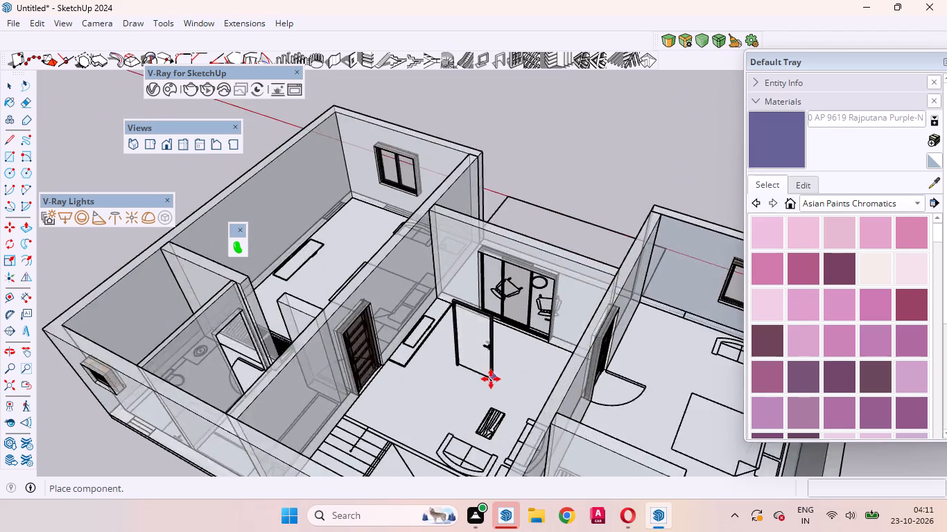
{"action": "scroll", "coordinate": [491, 379], "scroll_direction": "up", "scroll_amount": 4}
{"action": "left_click", "coordinate": [493, 379]}
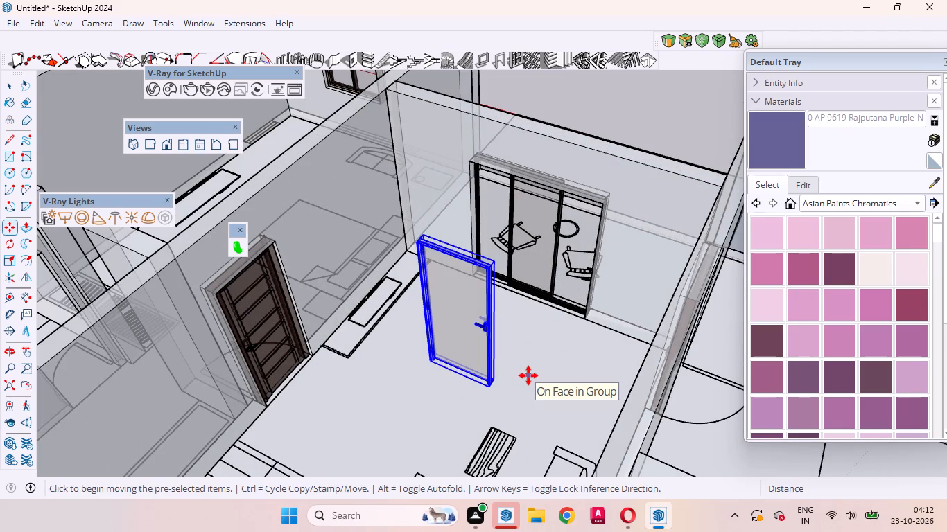
Rotate the grey door 90 degrees on the floor plane.
{"action": "key", "text": "q"}
{"action": "left_click", "coordinate": [535, 384]}
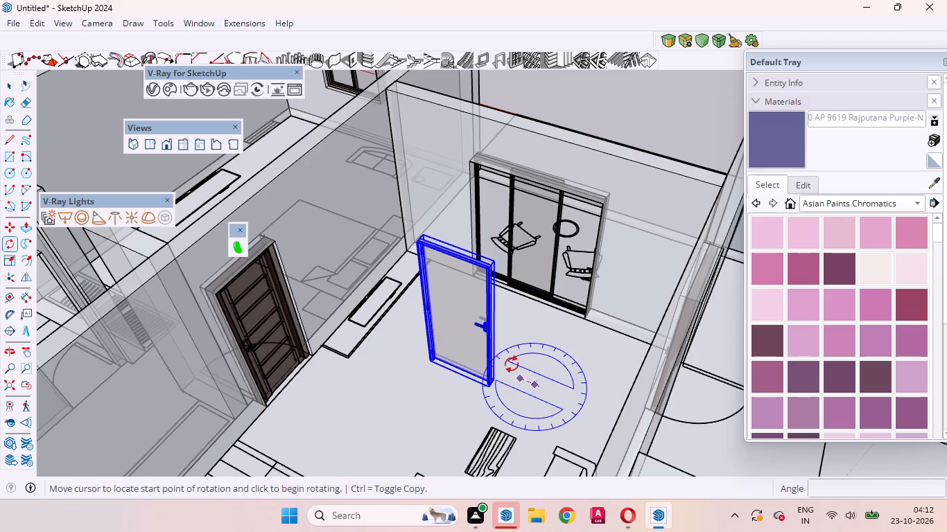
{"action": "left_click", "coordinate": [468, 353]}
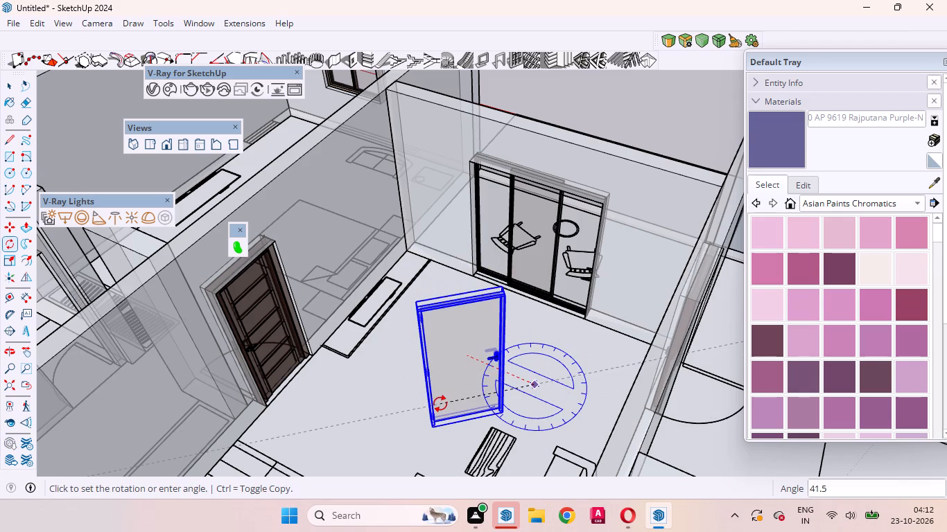
{"action": "key", "text": "9"}
{"action": "key", "text": "0"}
{"action": "key", "text": "Return"}
{"action": "key", "text": "space"}
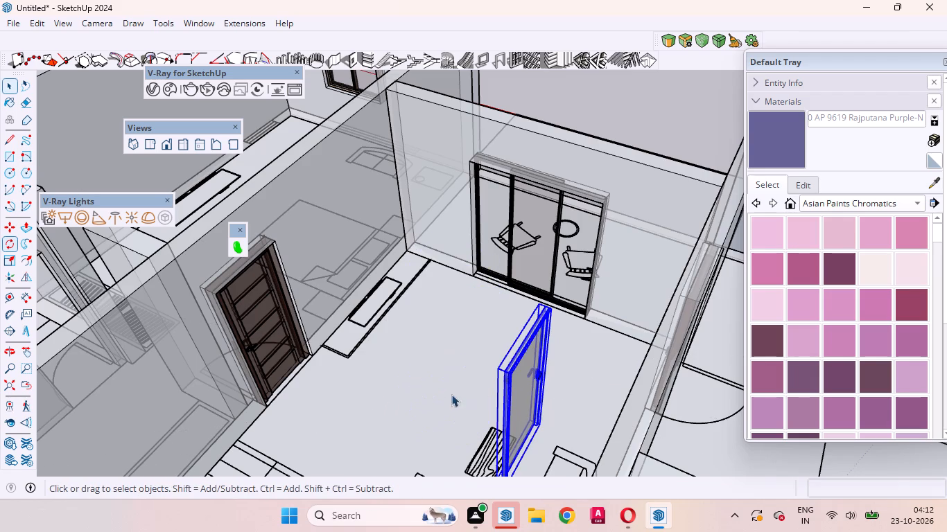
Move the grey door by its lower frame corner about 18' 5 1/4" to the plan endpoint at the bathroom doorway off the dressing area.
{"action": "scroll", "coordinate": [535, 413], "scroll_direction": "up", "scroll_amount": 15}
{"action": "middle_click_drag", "start_coordinate": [550, 411], "coordinate": [362, 455]}
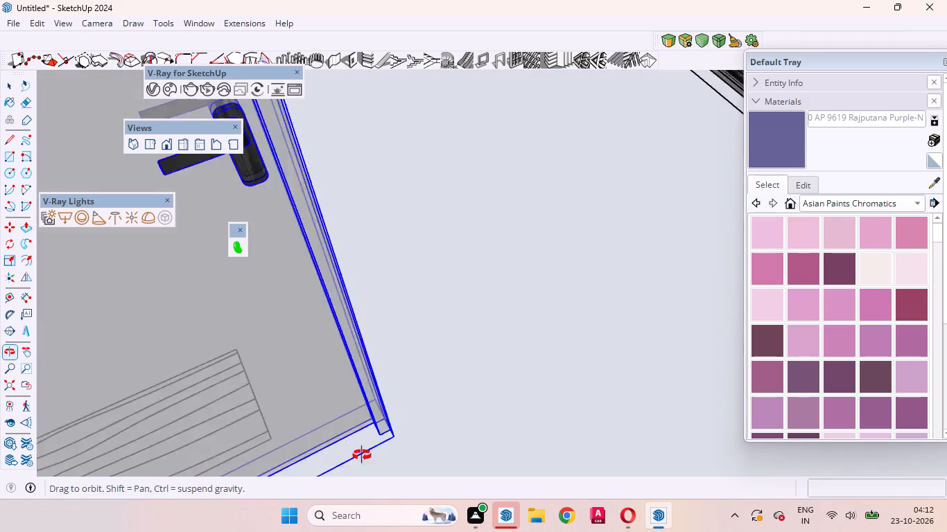
{"action": "middle_click_drag", "start_coordinate": [362, 455], "coordinate": [347, 457]}
{"action": "scroll", "coordinate": [358, 445], "scroll_direction": "up", "scroll_amount": 1}
{"action": "scroll", "coordinate": [604, 380], "scroll_direction": "down", "scroll_amount": 5}
{"action": "scroll", "coordinate": [368, 365], "scroll_direction": "up", "scroll_amount": 4}
{"action": "scroll", "coordinate": [515, 387], "scroll_direction": "down", "scroll_amount": 9}
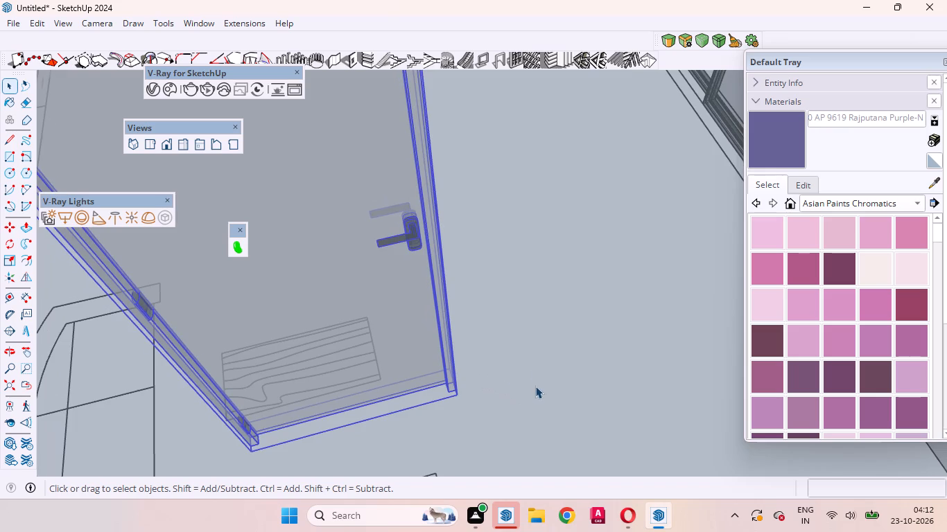
{"action": "scroll", "coordinate": [535, 386], "scroll_direction": "down", "scroll_amount": 13}
{"action": "scroll", "coordinate": [511, 332], "scroll_direction": "up", "scroll_amount": 1}
{"action": "scroll", "coordinate": [511, 332], "scroll_direction": "down", "scroll_amount": 20}
{"action": "scroll", "coordinate": [511, 332], "scroll_direction": "down", "scroll_amount": 11}
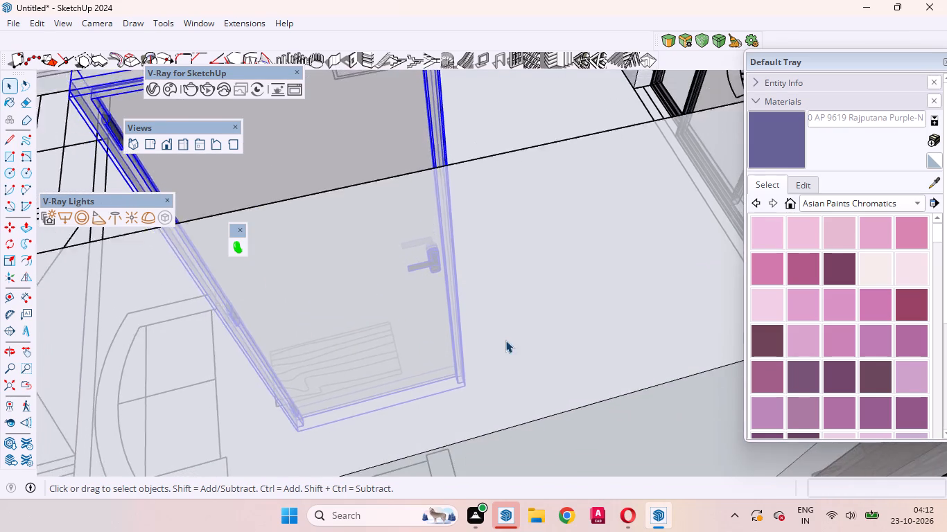
{"action": "scroll", "coordinate": [505, 340], "scroll_direction": "down", "scroll_amount": 13}
{"action": "middle_click_drag", "start_coordinate": [467, 281], "coordinate": [494, 398]}
{"action": "scroll", "coordinate": [492, 364], "scroll_direction": "up", "scroll_amount": 16}
{"action": "middle_click_drag", "start_coordinate": [451, 357], "coordinate": [302, 344]}
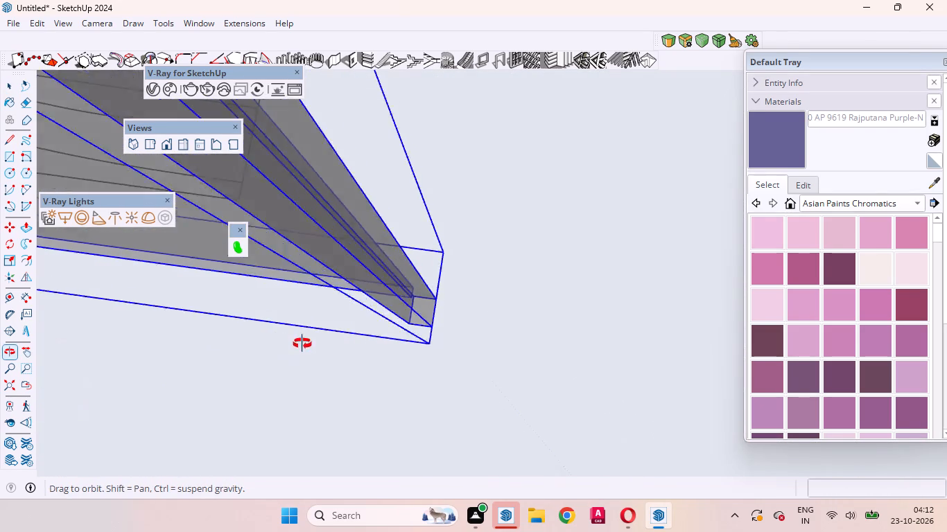
{"action": "middle_click_drag", "start_coordinate": [302, 344], "coordinate": [302, 342]}
{"action": "key", "text": "m"}
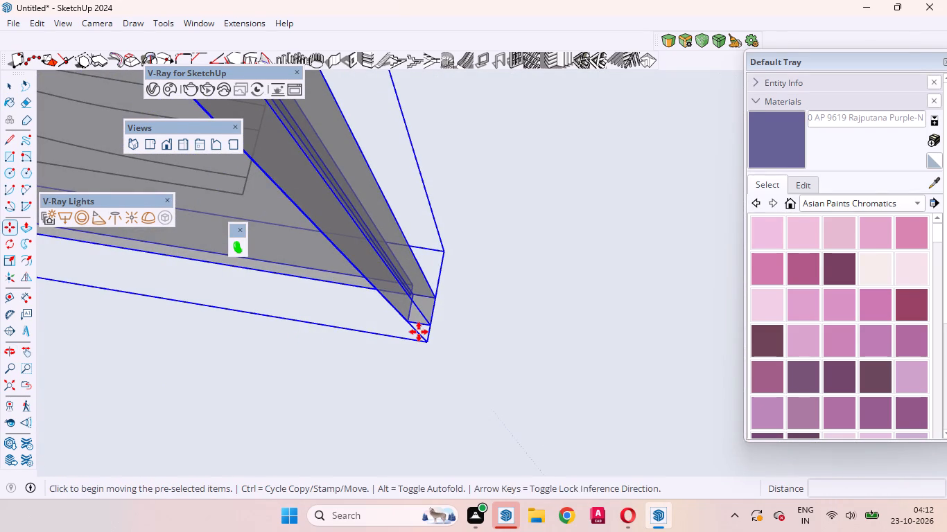
{"action": "left_click", "coordinate": [429, 324]}
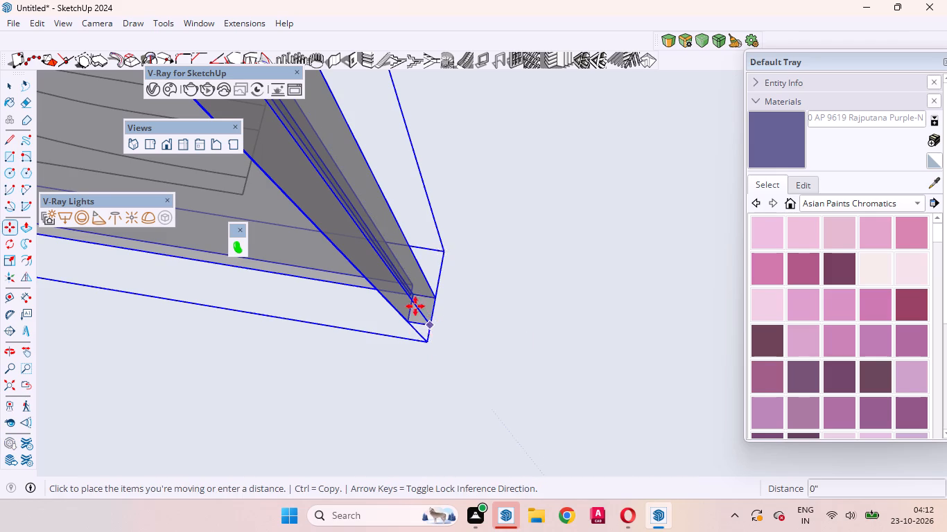
{"action": "scroll", "coordinate": [510, 241], "scroll_direction": "down", "scroll_amount": 20}
{"action": "scroll", "coordinate": [516, 255], "scroll_direction": "up", "scroll_amount": 1}
{"action": "scroll", "coordinate": [516, 255], "scroll_direction": "down", "scroll_amount": 9}
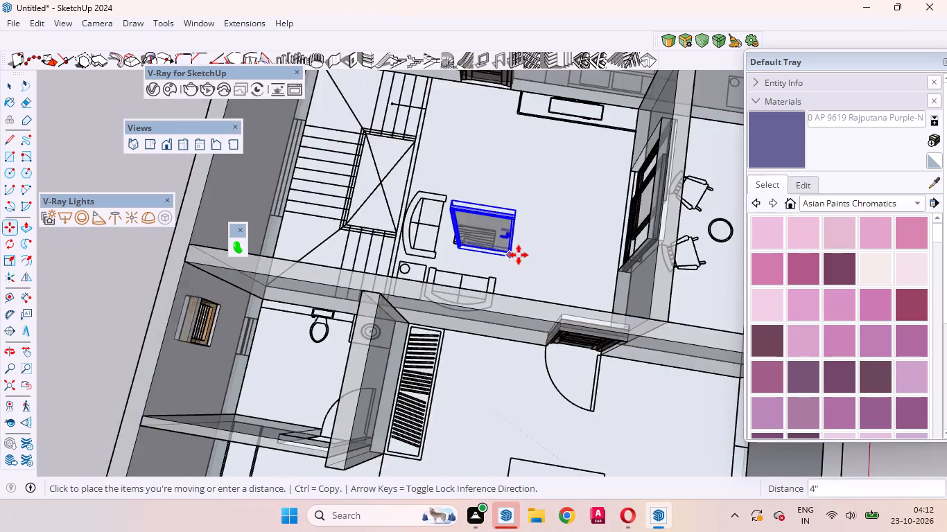
{"action": "scroll", "coordinate": [519, 255], "scroll_direction": "down", "scroll_amount": 14}
{"action": "scroll", "coordinate": [495, 167], "scroll_direction": "up", "scroll_amount": 5}
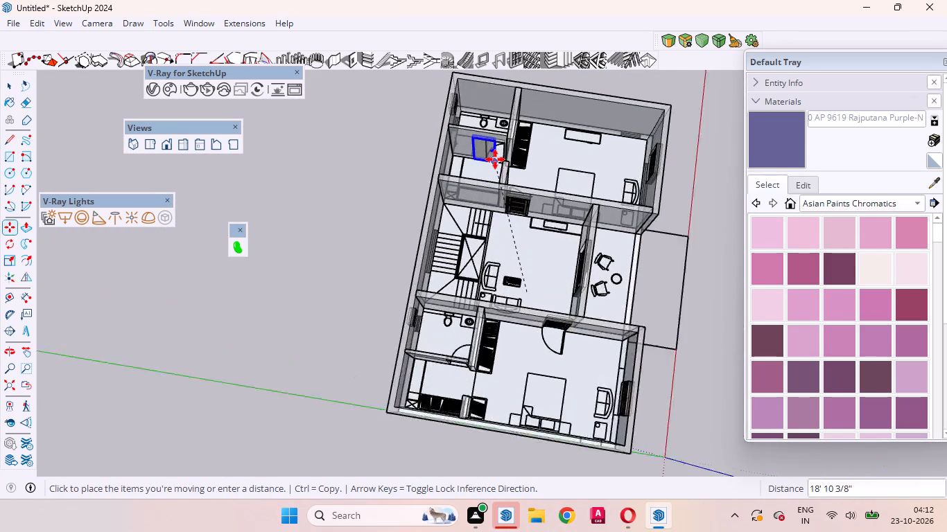
{"action": "scroll", "coordinate": [495, 159], "scroll_direction": "up", "scroll_amount": 20}
{"action": "scroll", "coordinate": [495, 159], "scroll_direction": "up", "scroll_amount": 2}
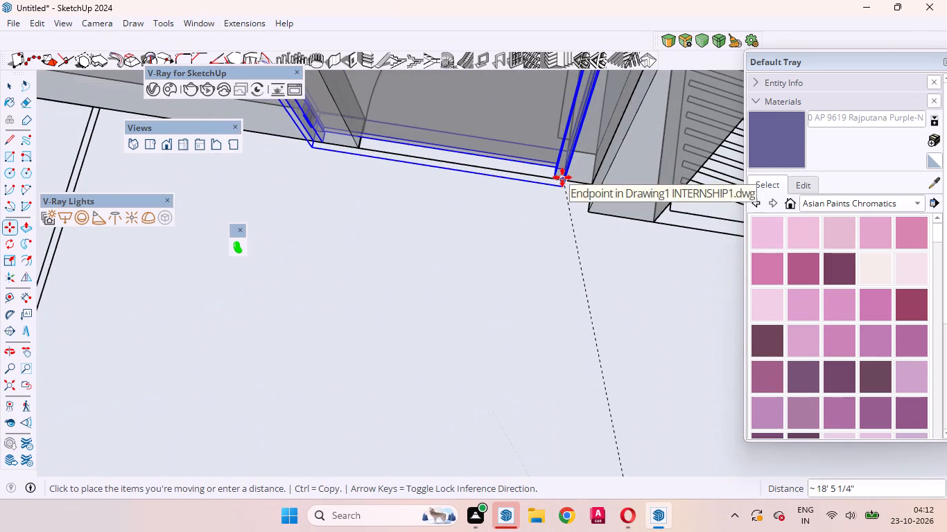
{"action": "left_click", "coordinate": [563, 177]}
Scale the grey door's width by about 0.82 along the red axis to match the bathroom doorway's far side.
{"action": "scroll", "coordinate": [537, 287], "scroll_direction": "down", "scroll_amount": 11}
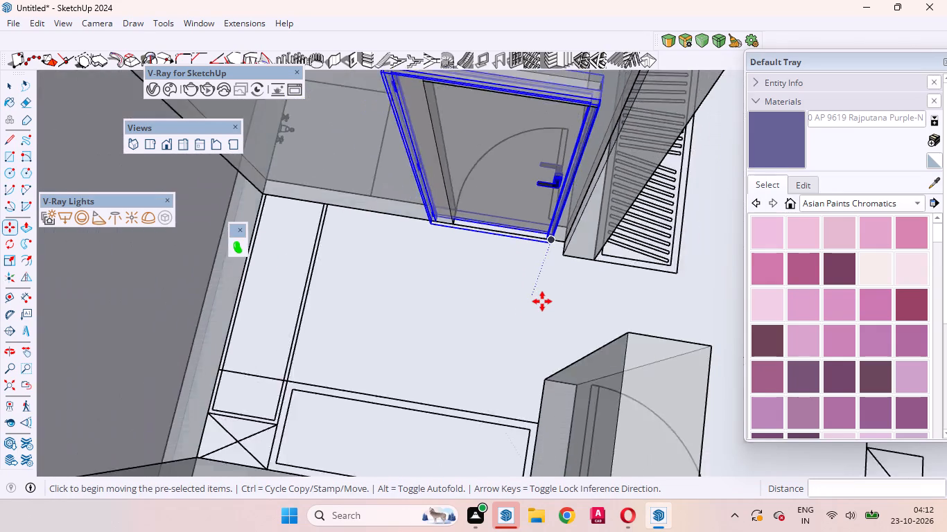
{"action": "scroll", "coordinate": [542, 301], "scroll_direction": "down", "scroll_amount": 5}
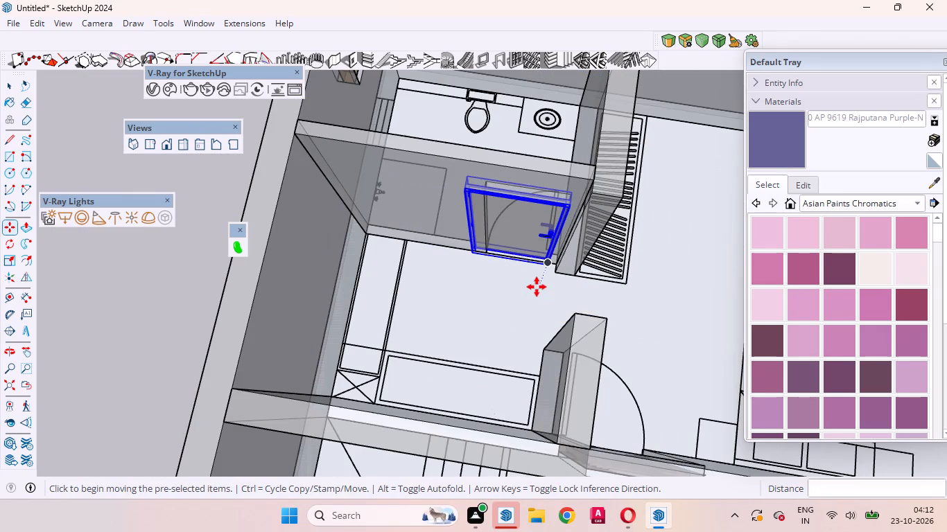
{"action": "middle_click_drag", "start_coordinate": [537, 286], "coordinate": [564, 97]}
{"action": "scroll", "coordinate": [518, 150], "scroll_direction": "up", "scroll_amount": 6}
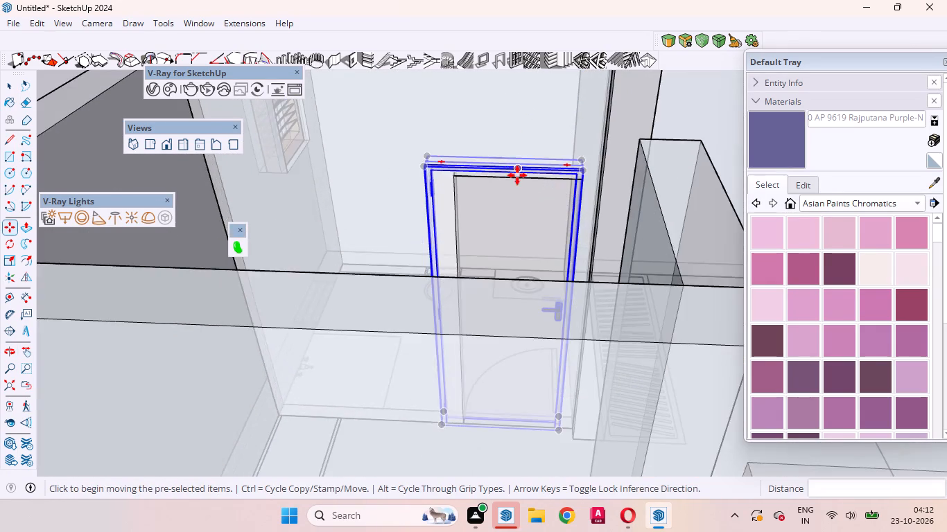
{"action": "scroll", "coordinate": [517, 175], "scroll_direction": "up", "scroll_amount": 2}
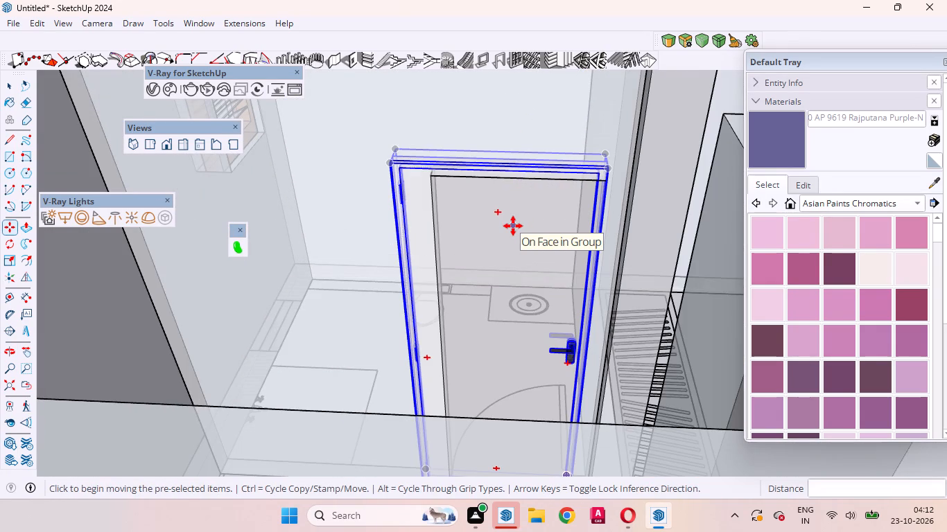
{"action": "key", "text": "s"}
{"action": "left_click", "coordinate": [415, 346]}
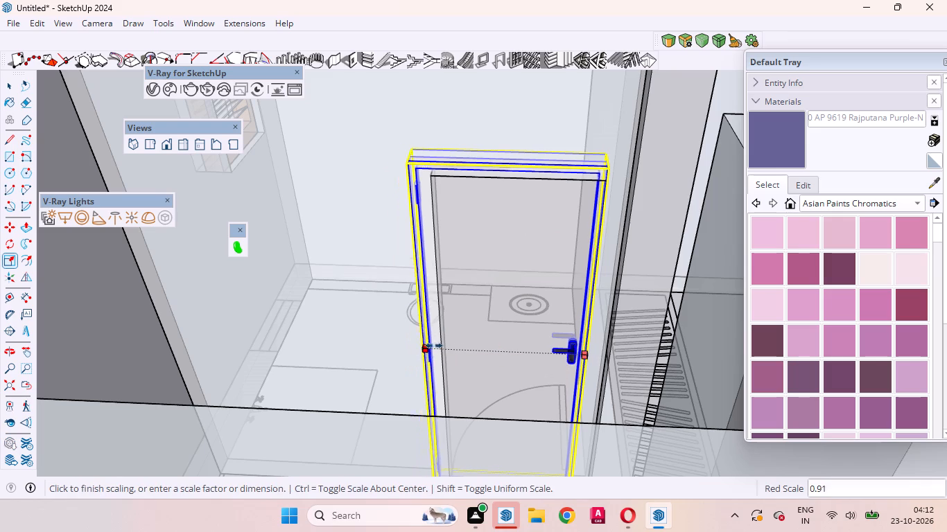
{"action": "left_click", "coordinate": [444, 345]}
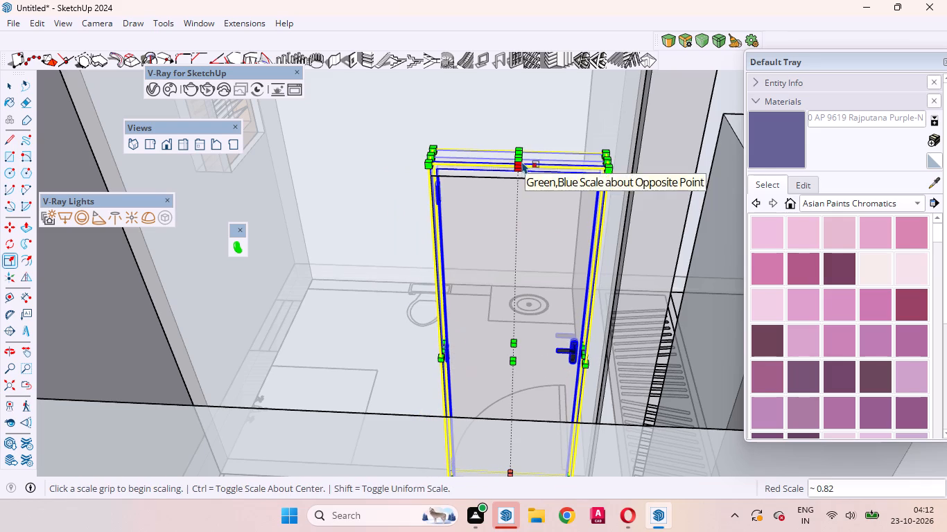
Scale the grey door's height by about 0.97 along the blue axis to meet the top of the opening.
{"action": "left_click", "coordinate": [521, 157]}
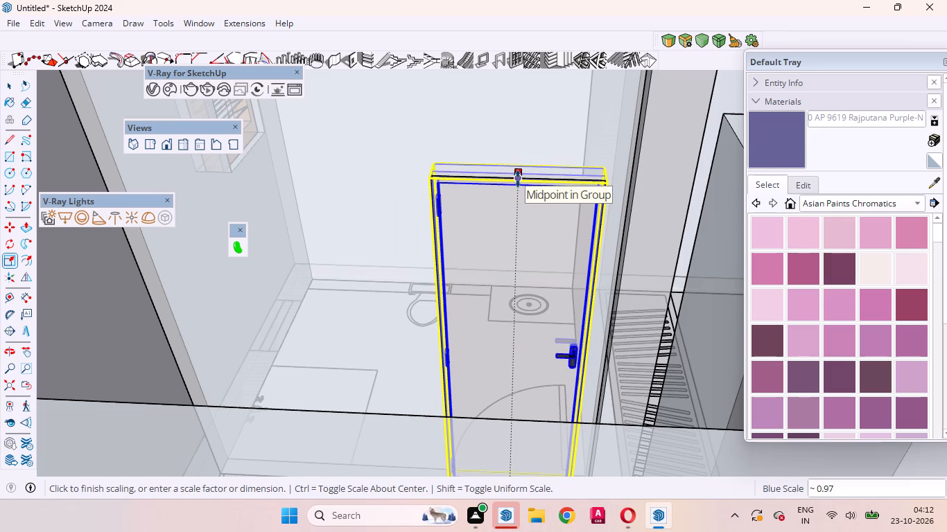
{"action": "left_click", "coordinate": [518, 179]}
Move the grey door about 1 1/4" across the wall thickness toward the bathroom side of its doorway.
{"action": "middle_click_drag", "start_coordinate": [540, 218], "coordinate": [544, 195]}
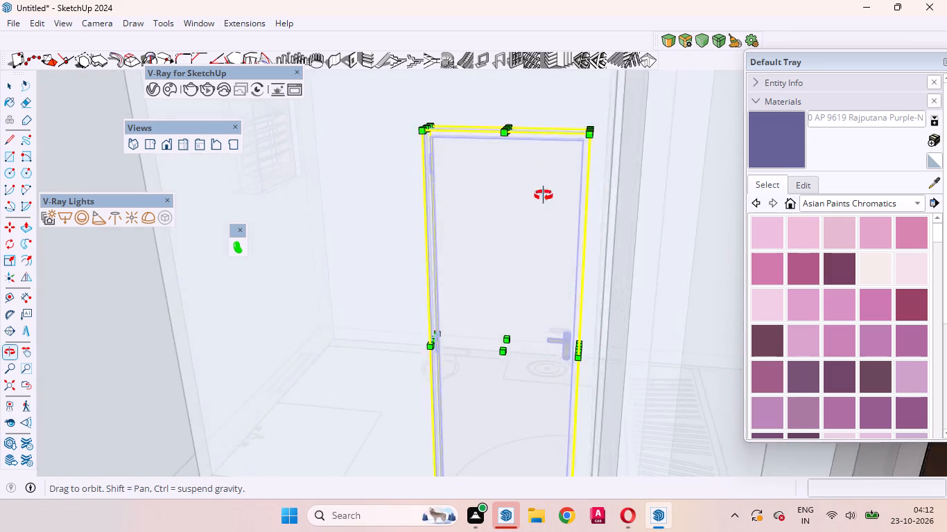
{"action": "middle_click_drag", "start_coordinate": [544, 195], "coordinate": [871, 402]}
{"action": "key", "text": "space"}
{"action": "scroll", "coordinate": [525, 326], "scroll_direction": "up", "scroll_amount": 5}
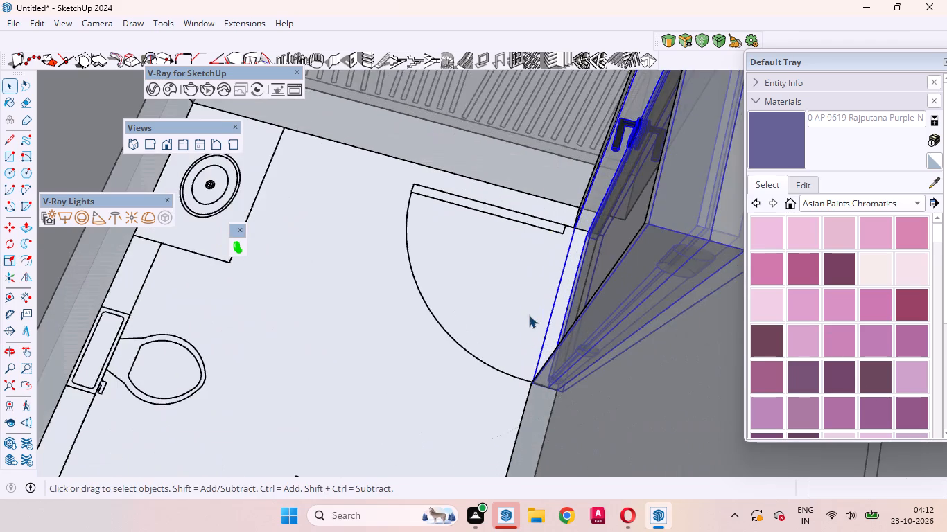
{"action": "middle_click_drag", "start_coordinate": [542, 323], "coordinate": [849, 325]}
{"action": "scroll", "coordinate": [576, 238], "scroll_direction": "up", "scroll_amount": 10}
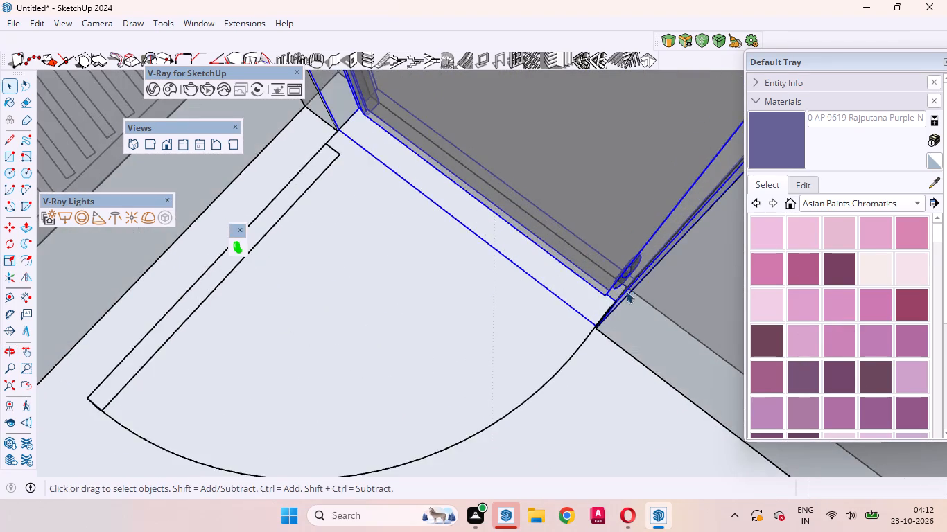
{"action": "scroll", "coordinate": [626, 291], "scroll_direction": "up", "scroll_amount": 8}
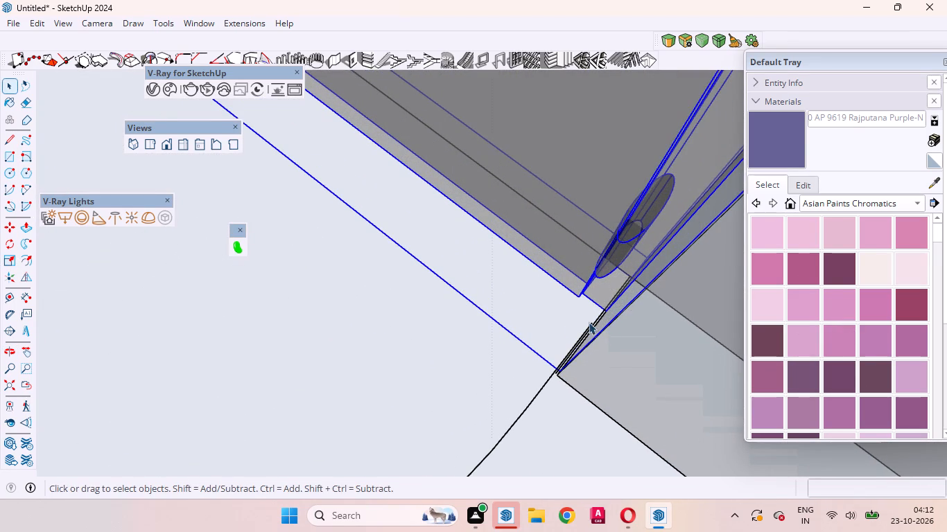
{"action": "key", "text": "m"}
{"action": "left_click", "coordinate": [513, 301]}
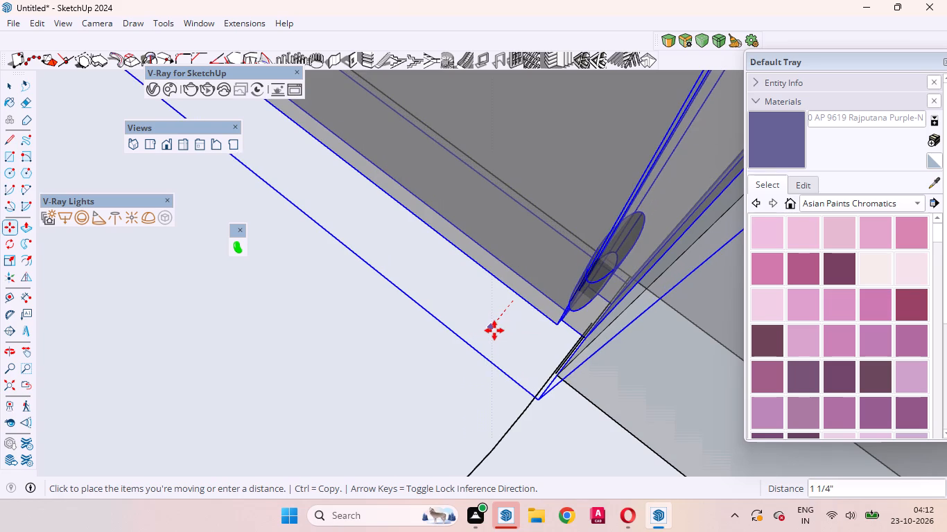
{"action": "left_click", "coordinate": [494, 330]}
{"action": "key", "text": "space"}
Examine the grey door's fit in the bathroom doorway off the dressing area from several angles.
{"action": "scroll", "coordinate": [428, 354], "scroll_direction": "down", "scroll_amount": 6}
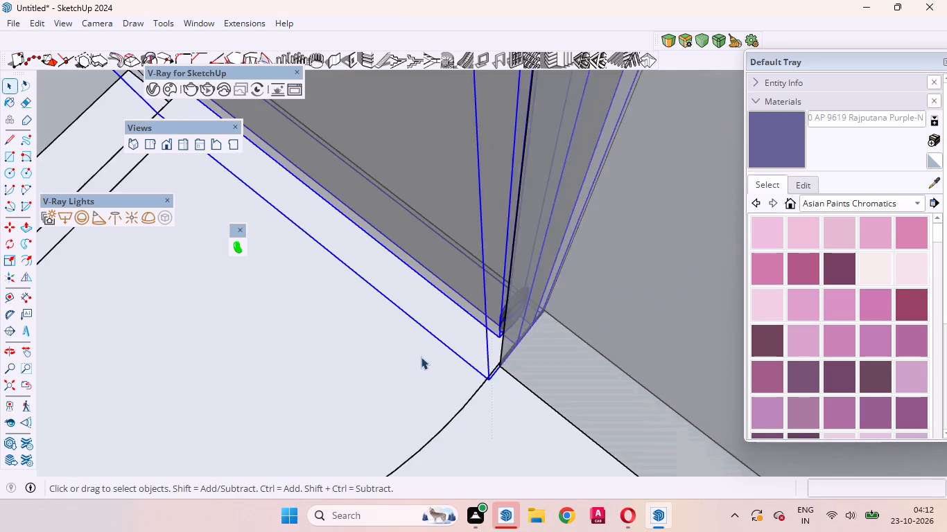
{"action": "scroll", "coordinate": [421, 357], "scroll_direction": "down", "scroll_amount": 20}
{"action": "scroll", "coordinate": [421, 357], "scroll_direction": "down", "scroll_amount": 1}
{"action": "scroll", "coordinate": [536, 389], "scroll_direction": "up", "scroll_amount": 1}
{"action": "scroll", "coordinate": [536, 389], "scroll_direction": "down", "scroll_amount": 3}
{"action": "middle_click_drag", "start_coordinate": [603, 352], "coordinate": [441, 387]}
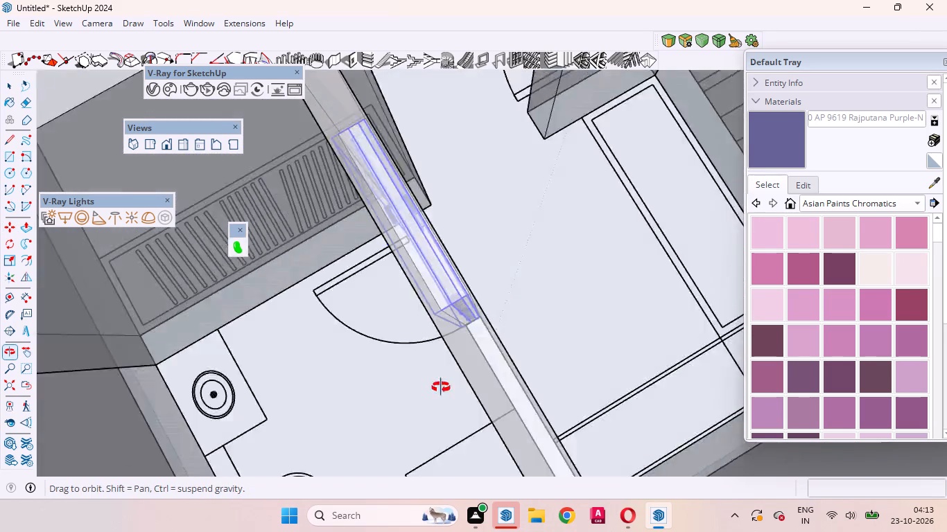
{"action": "middle_click_drag", "start_coordinate": [441, 387], "coordinate": [7, 197]}
{"action": "scroll", "coordinate": [480, 317], "scroll_direction": "down", "scroll_amount": 11}
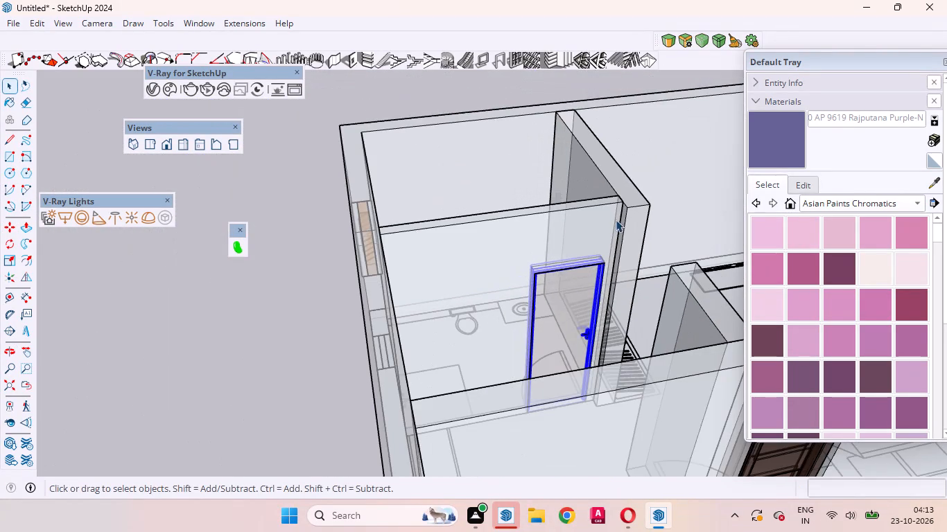
{"action": "left_click", "coordinate": [247, 301]}
{"action": "scroll", "coordinate": [540, 332], "scroll_direction": "up", "scroll_amount": 4}
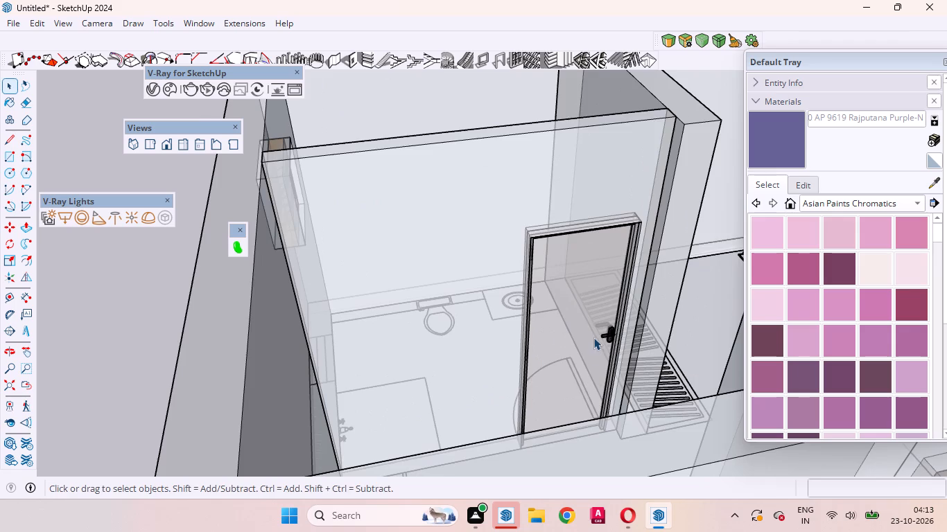
{"action": "middle_click_drag", "start_coordinate": [592, 368], "coordinate": [668, 325]}
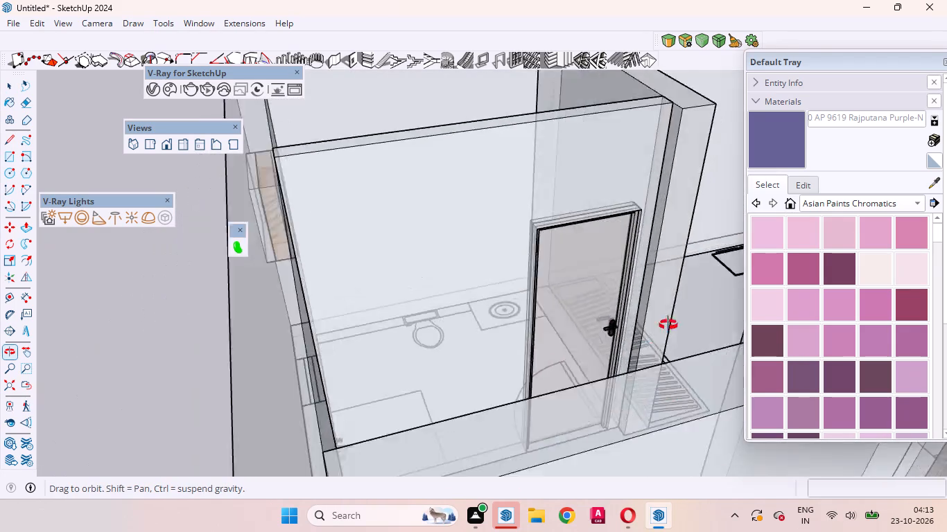
{"action": "middle_click_drag", "start_coordinate": [668, 325], "coordinate": [466, 375]}
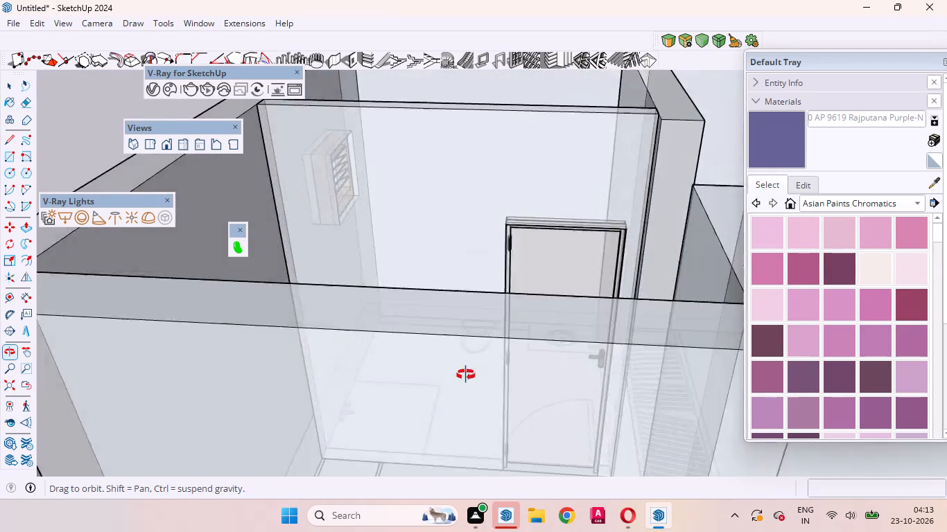
{"action": "middle_click_drag", "start_coordinate": [466, 375], "coordinate": [428, 459]}
{"action": "scroll", "coordinate": [571, 323], "scroll_direction": "down", "scroll_amount": 5}
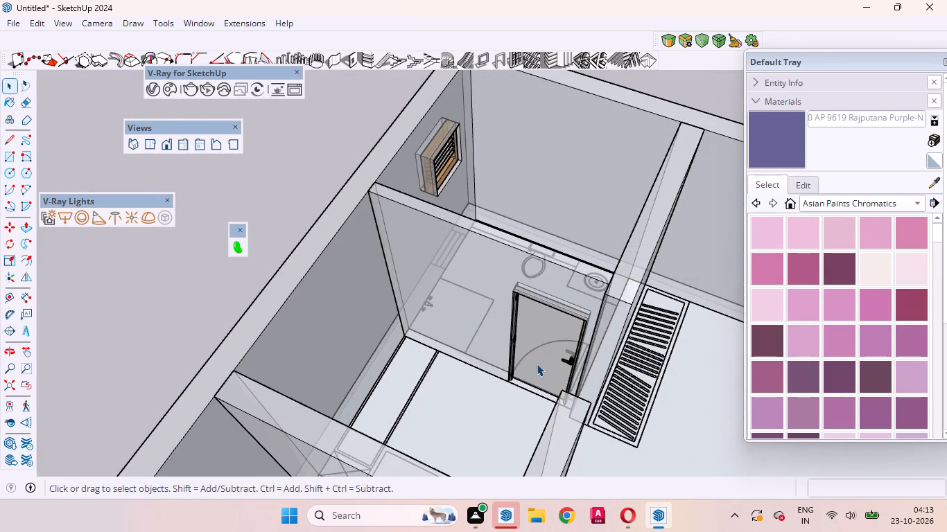
Copy the grey door by its lower frame corner about 28' 7 3/4" to the wall endpoint at the other bathroom's doorway.
{"action": "scroll", "coordinate": [538, 364], "scroll_direction": "down", "scroll_amount": 5}
{"action": "middle_click_drag", "start_coordinate": [572, 345], "coordinate": [566, 434]}
{"action": "scroll", "coordinate": [564, 422], "scroll_direction": "up", "scroll_amount": 1}
{"action": "scroll", "coordinate": [632, 268], "scroll_direction": "down", "scroll_amount": 5}
{"action": "scroll", "coordinate": [644, 203], "scroll_direction": "down", "scroll_amount": 4}
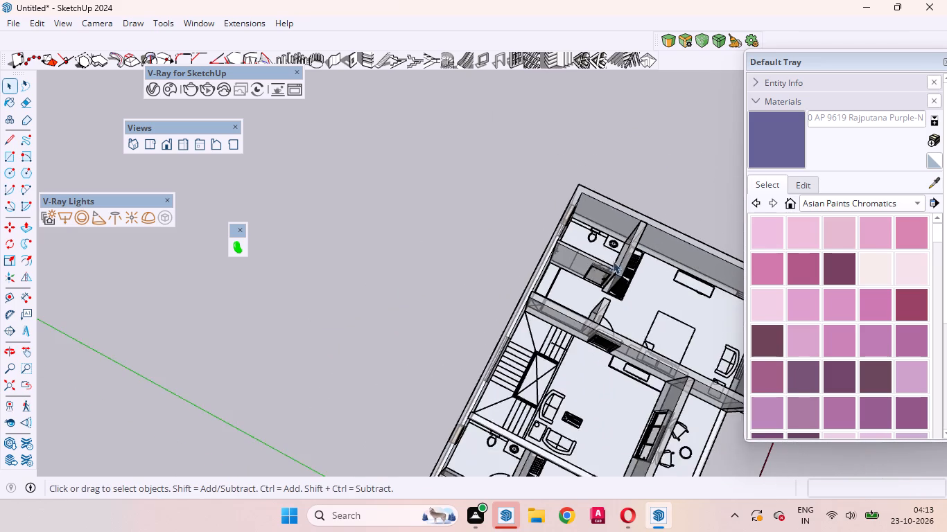
{"action": "scroll", "coordinate": [602, 285], "scroll_direction": "up", "scroll_amount": 20}
{"action": "scroll", "coordinate": [602, 285], "scroll_direction": "up", "scroll_amount": 11}
{"action": "left_click", "coordinate": [587, 298]}
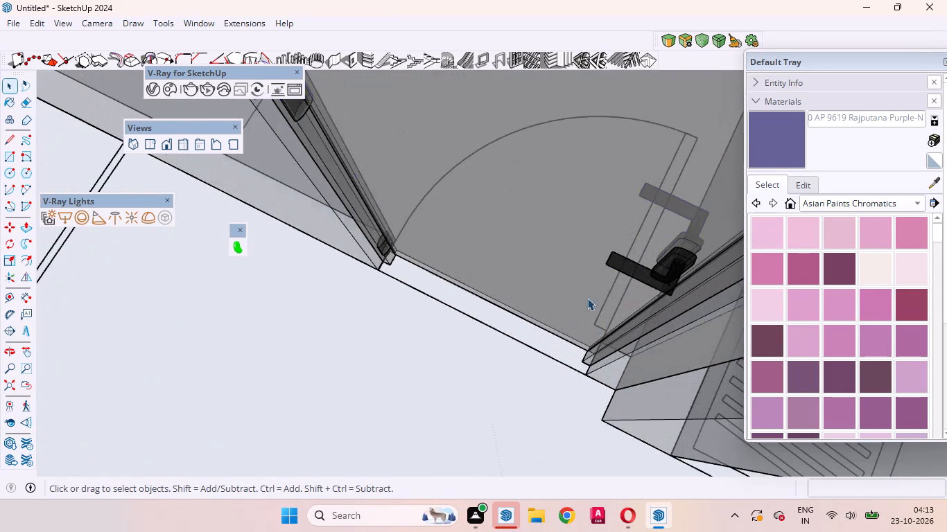
{"action": "key", "text": "m"}
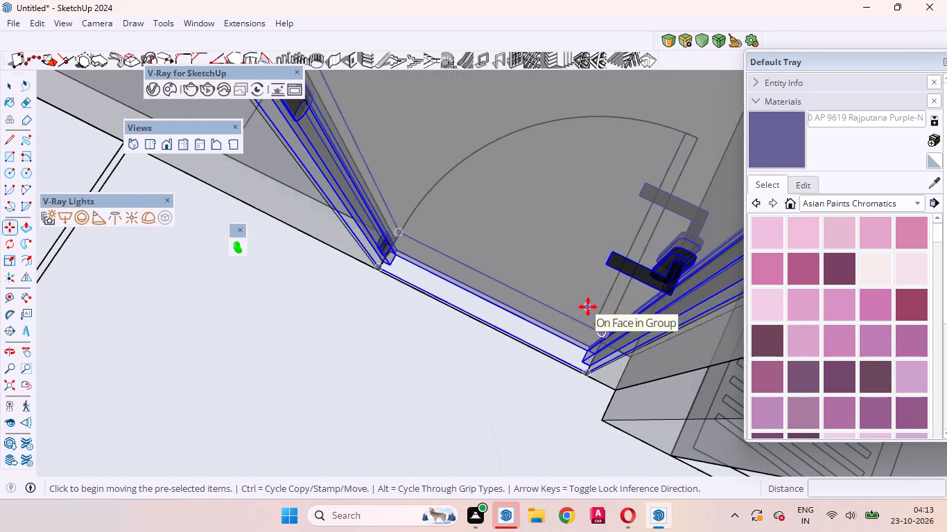
{"action": "scroll", "coordinate": [587, 374], "scroll_direction": "up", "scroll_amount": 4}
{"action": "scroll", "coordinate": [587, 374], "scroll_direction": "down", "scroll_amount": 2}
{"action": "scroll", "coordinate": [587, 374], "scroll_direction": "up", "scroll_amount": 14}
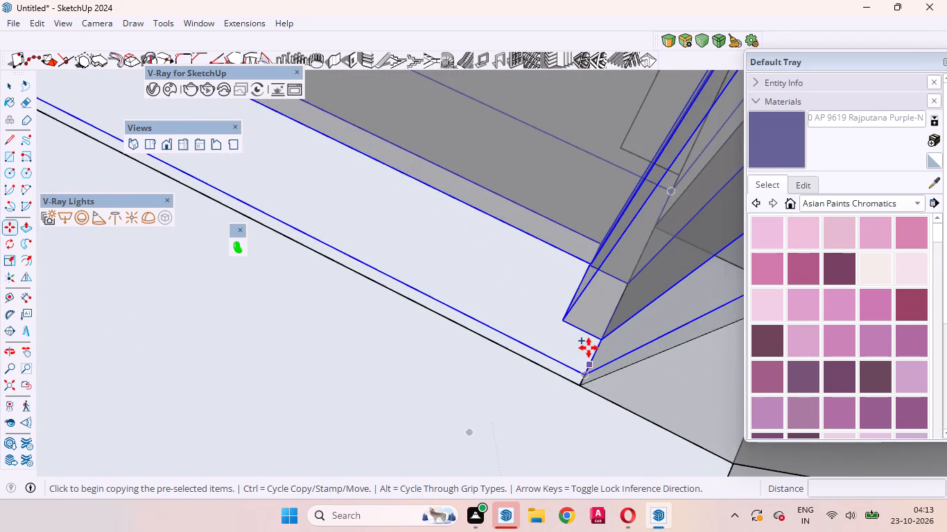
{"action": "left_click", "coordinate": [600, 340]}
{"action": "scroll", "coordinate": [517, 436], "scroll_direction": "down", "scroll_amount": 6}
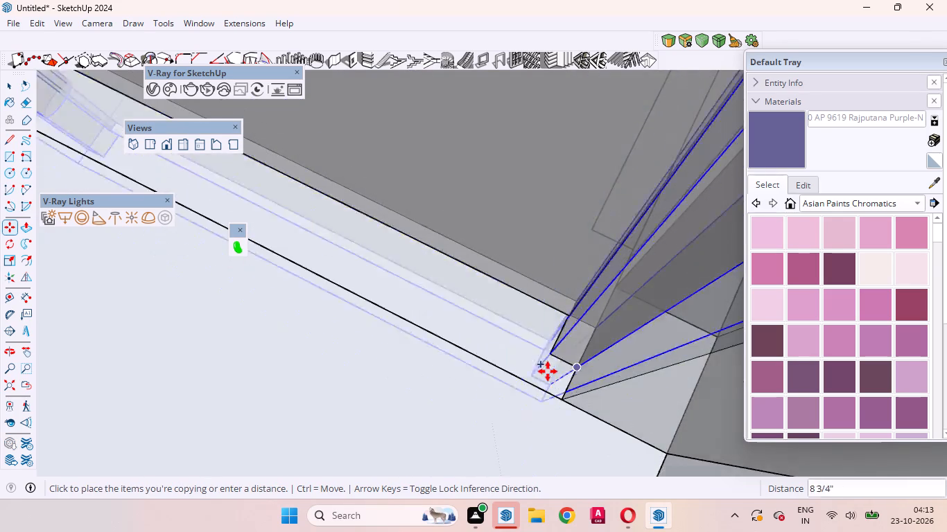
{"action": "scroll", "coordinate": [548, 371], "scroll_direction": "down", "scroll_amount": 20}
{"action": "scroll", "coordinate": [548, 371], "scroll_direction": "down", "scroll_amount": 18}
{"action": "scroll", "coordinate": [549, 376], "scroll_direction": "up", "scroll_amount": 1}
{"action": "scroll", "coordinate": [549, 376], "scroll_direction": "down", "scroll_amount": 8}
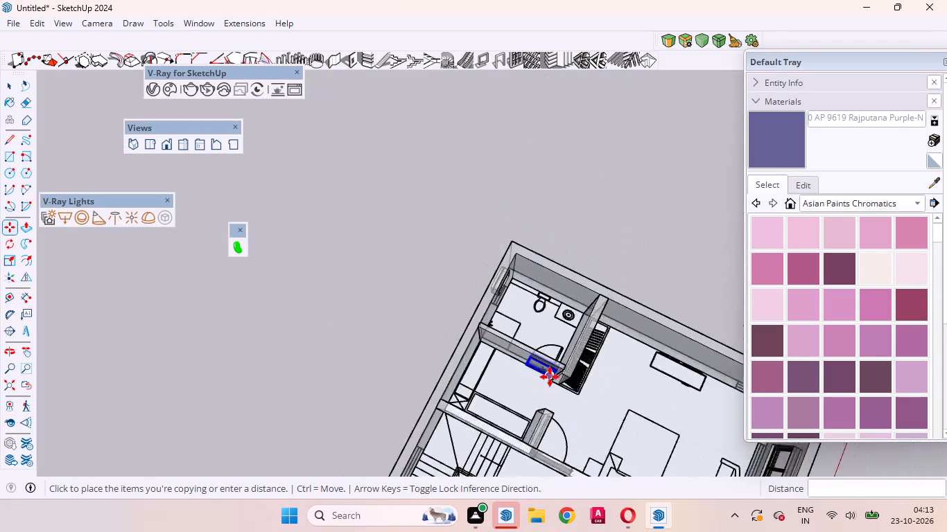
{"action": "scroll", "coordinate": [550, 377], "scroll_direction": "down", "scroll_amount": 20}
{"action": "scroll", "coordinate": [550, 377], "scroll_direction": "down", "scroll_amount": 1}
{"action": "scroll", "coordinate": [542, 388], "scroll_direction": "up", "scroll_amount": 13}
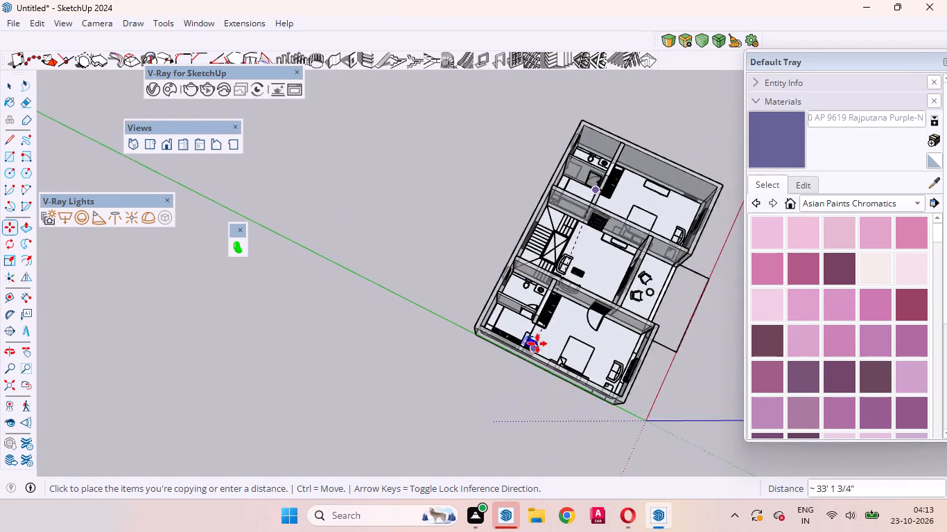
{"action": "scroll", "coordinate": [537, 344], "scroll_direction": "up", "scroll_amount": 20}
{"action": "scroll", "coordinate": [537, 344], "scroll_direction": "up", "scroll_amount": 12}
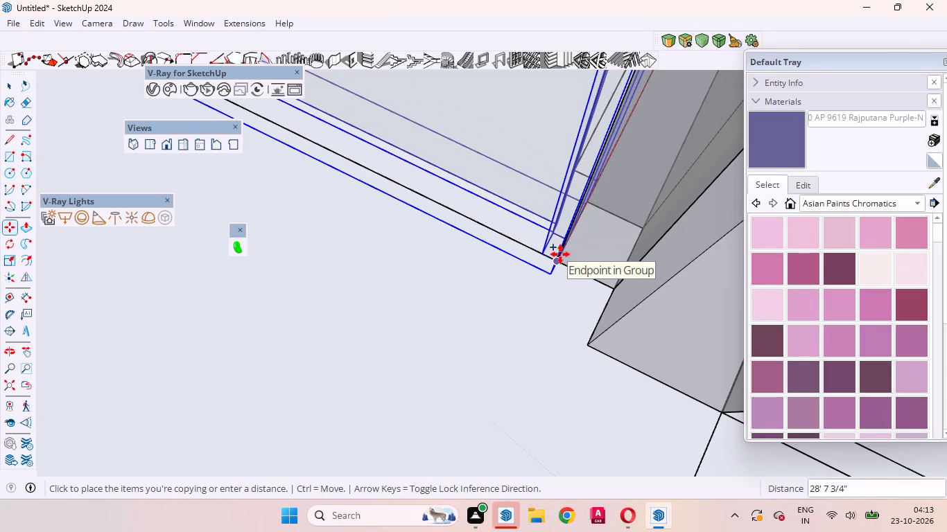
{"action": "left_click", "coordinate": [557, 263]}
Move the copied grey door about 1 1/8" across the wall thickness to align its frame with the wall face.
{"action": "middle_click_drag", "start_coordinate": [549, 275], "coordinate": [691, 276]}
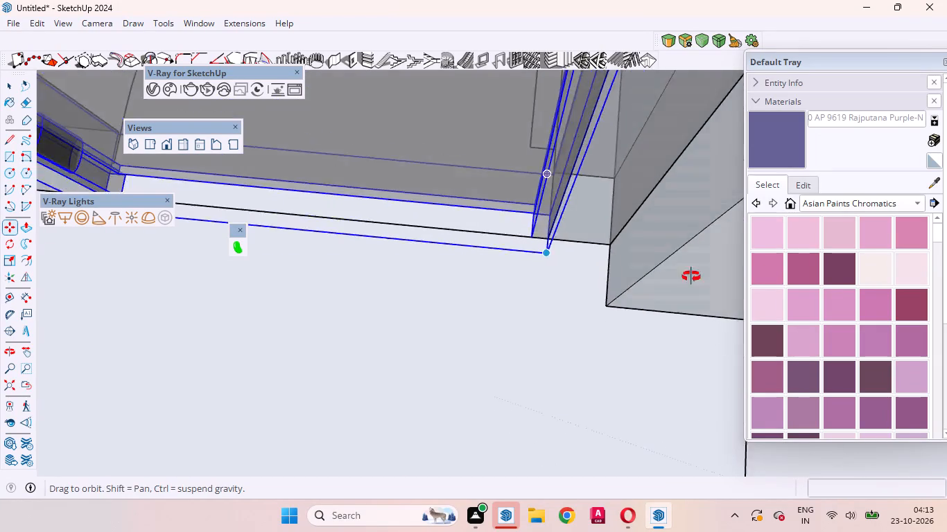
{"action": "middle_click_drag", "start_coordinate": [691, 276], "coordinate": [894, 242]}
{"action": "scroll", "coordinate": [608, 312], "scroll_direction": "down", "scroll_amount": 4}
{"action": "scroll", "coordinate": [568, 299], "scroll_direction": "up", "scroll_amount": 3}
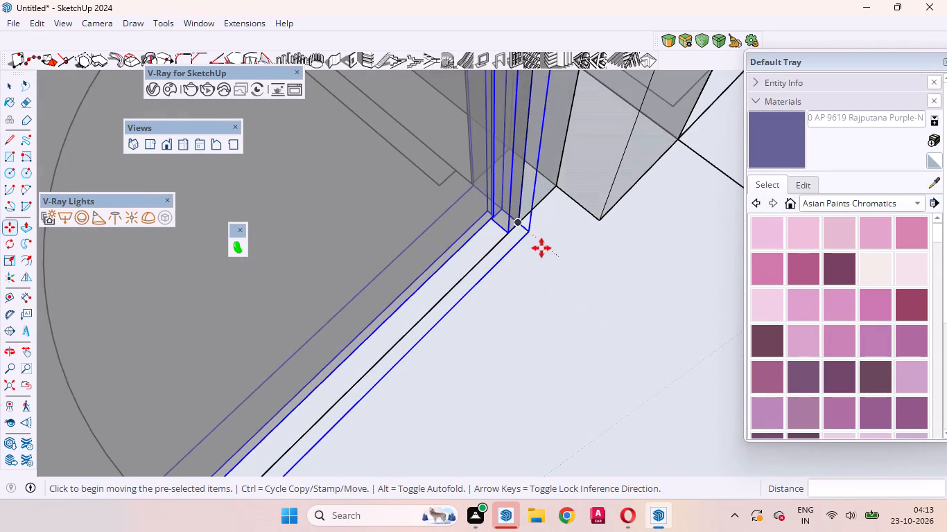
{"action": "left_click", "coordinate": [521, 222]}
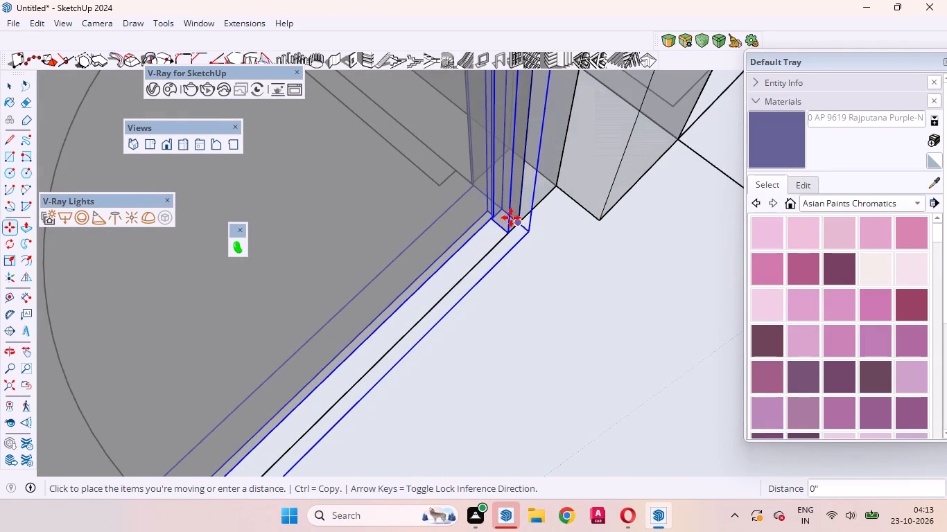
{"action": "left_click", "coordinate": [506, 214]}
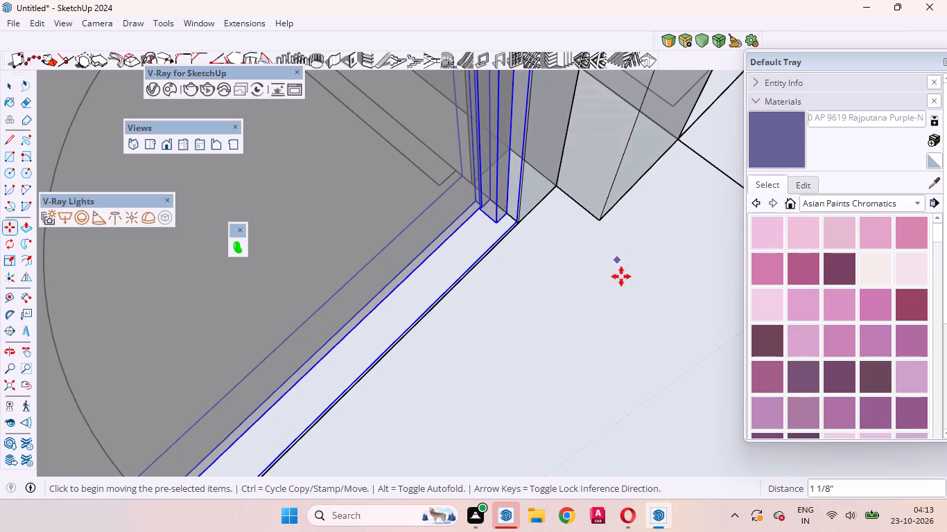
{"action": "key", "text": "space"}
{"action": "scroll", "coordinate": [521, 329], "scroll_direction": "down", "scroll_amount": 16}
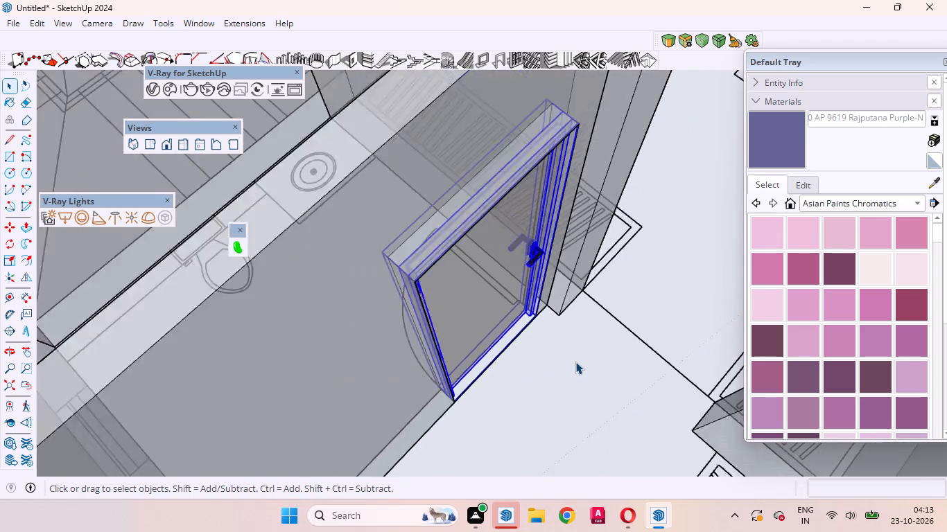
{"action": "scroll", "coordinate": [575, 362], "scroll_direction": "down", "scroll_amount": 18}
{"action": "left_click", "coordinate": [421, 416]}
Examine the whole floor from several angles, checking the doors, windows and ventilators in their openings.
{"action": "middle_click_drag", "start_coordinate": [580, 387], "coordinate": [478, 375]}
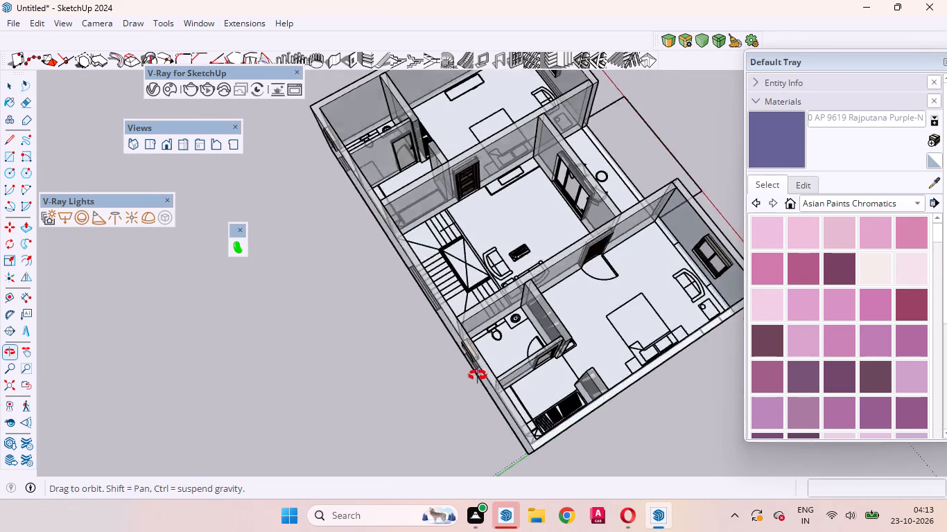
{"action": "middle_click_drag", "start_coordinate": [478, 375], "coordinate": [478, 375]}
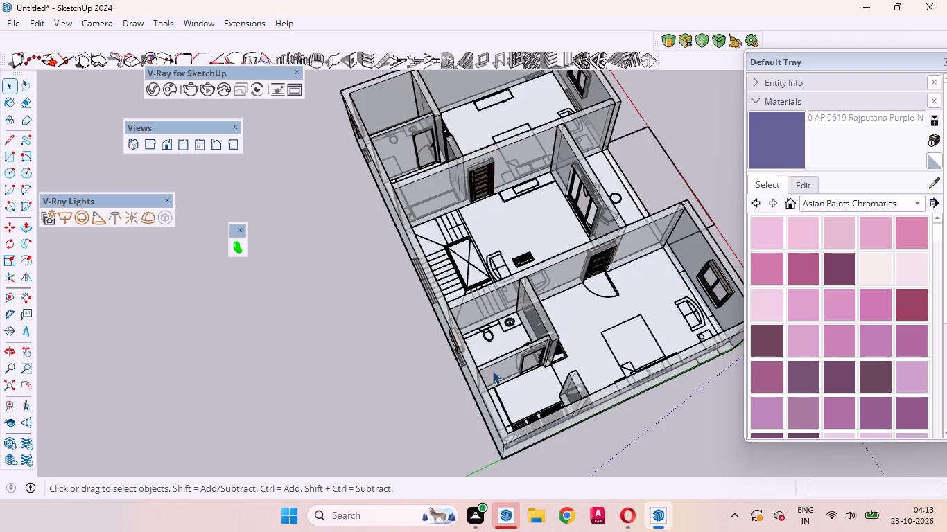
{"action": "scroll", "coordinate": [493, 371], "scroll_direction": "down", "scroll_amount": 2}
{"action": "middle_click_drag", "start_coordinate": [504, 373], "coordinate": [668, 349]}
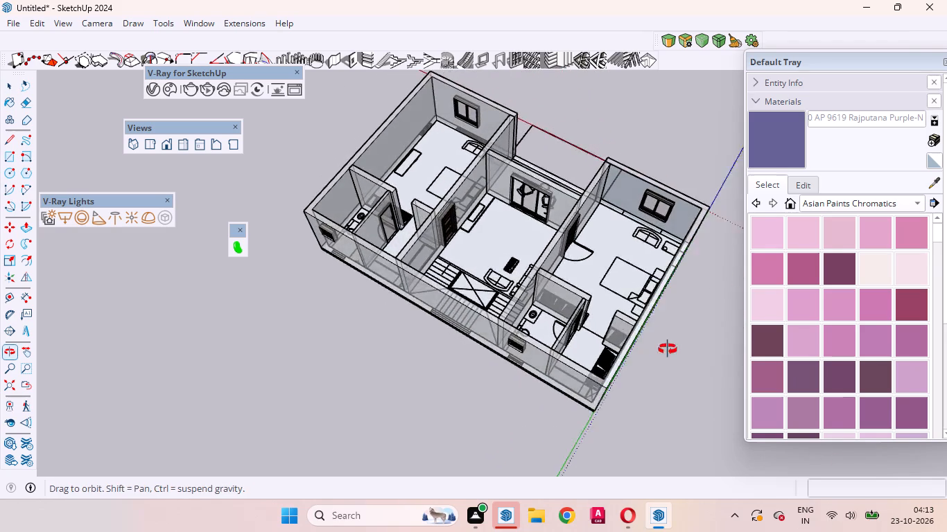
{"action": "middle_click_drag", "start_coordinate": [668, 349], "coordinate": [670, 348]}
{"action": "scroll", "coordinate": [575, 341], "scroll_direction": "up", "scroll_amount": 14}
{"action": "scroll", "coordinate": [565, 353], "scroll_direction": "down", "scroll_amount": 6}
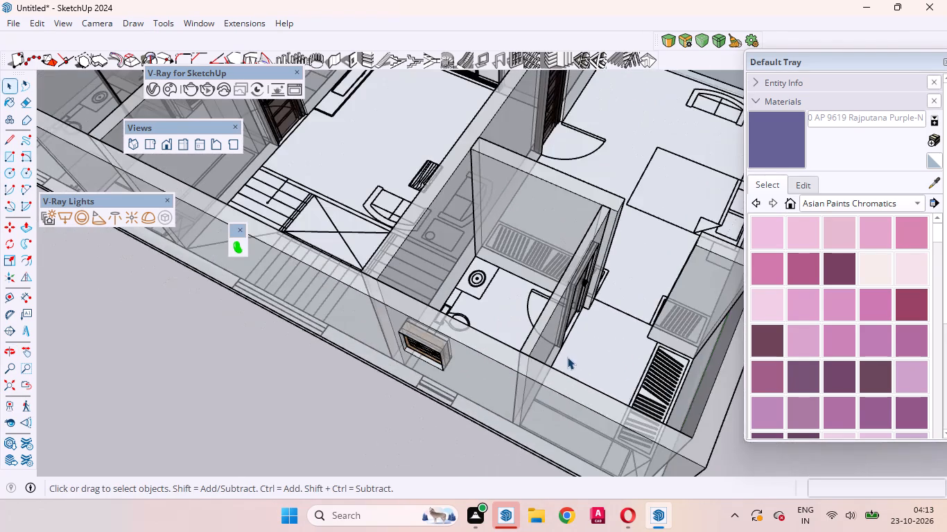
{"action": "middle_click_drag", "start_coordinate": [530, 364], "coordinate": [637, 357]}
{"action": "scroll", "coordinate": [495, 413], "scroll_direction": "down", "scroll_amount": 10}
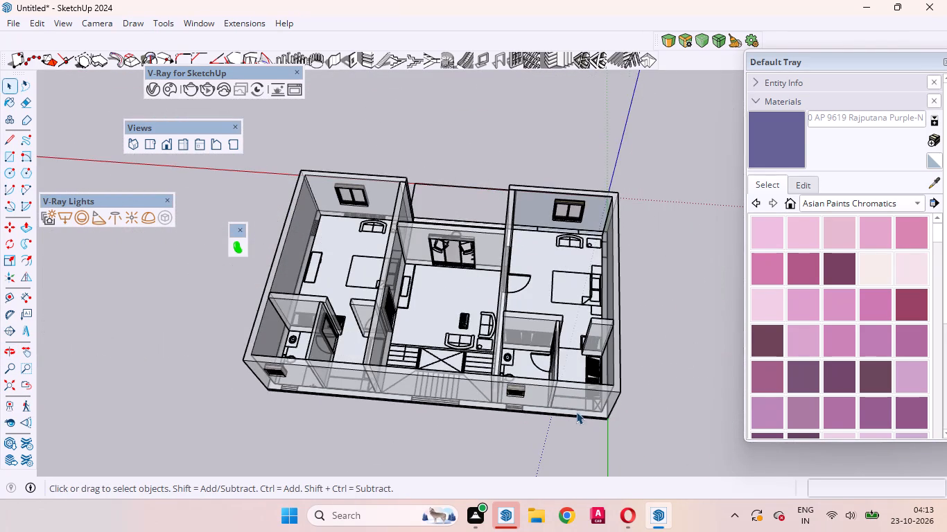
{"action": "scroll", "coordinate": [495, 342], "scroll_direction": "up", "scroll_amount": 14}
{"action": "middle_click_drag", "start_coordinate": [536, 380], "coordinate": [455, 434]}
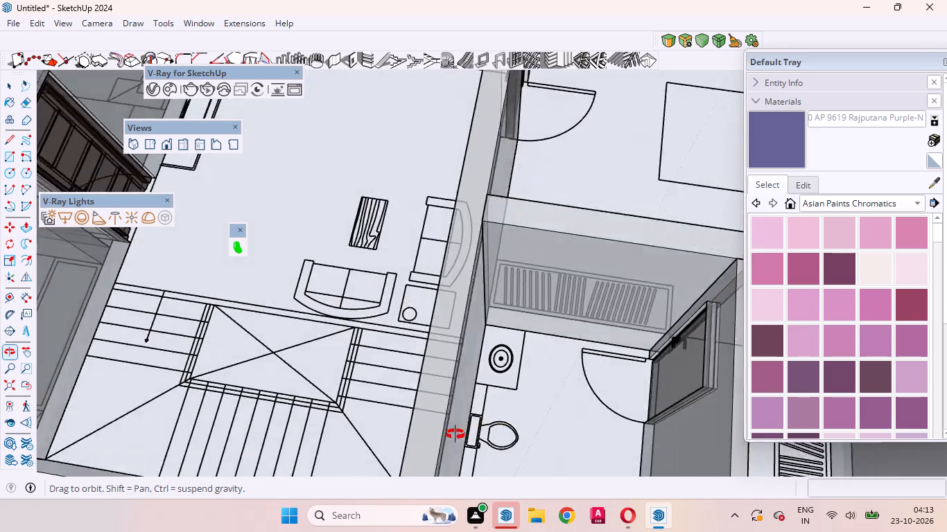
{"action": "middle_click_drag", "start_coordinate": [455, 434], "coordinate": [254, 441]}
{"action": "scroll", "coordinate": [660, 349], "scroll_direction": "down", "scroll_amount": 11}
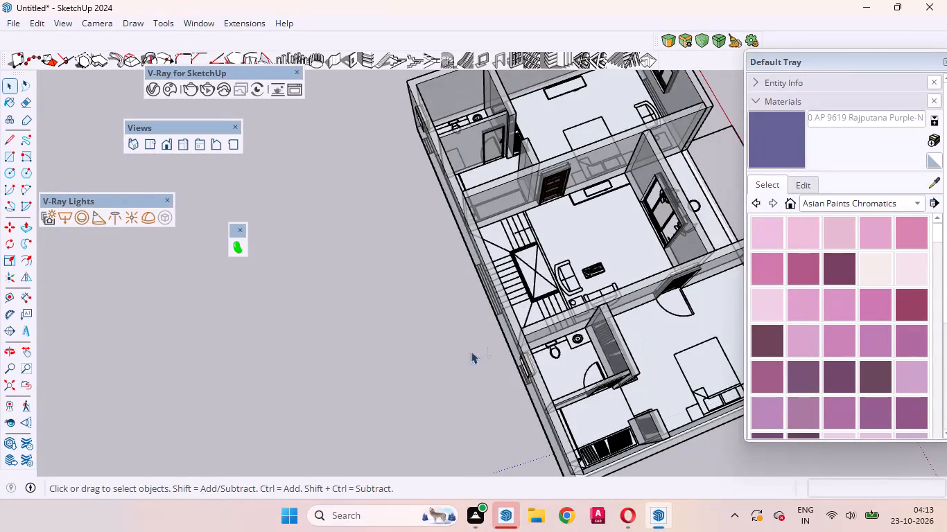
{"action": "left_click", "coordinate": [417, 349]}
{"action": "scroll", "coordinate": [610, 360], "scroll_direction": "up", "scroll_amount": 5}
{"action": "scroll", "coordinate": [523, 405], "scroll_direction": "down", "scroll_amount": 6}
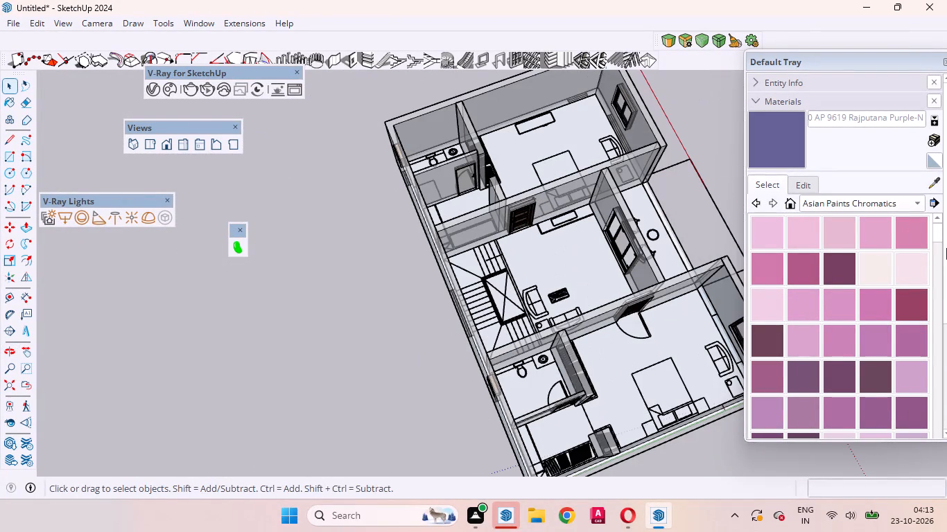
Turn off the X-ray face style.
{"action": "left_click", "coordinate": [60, 21]}
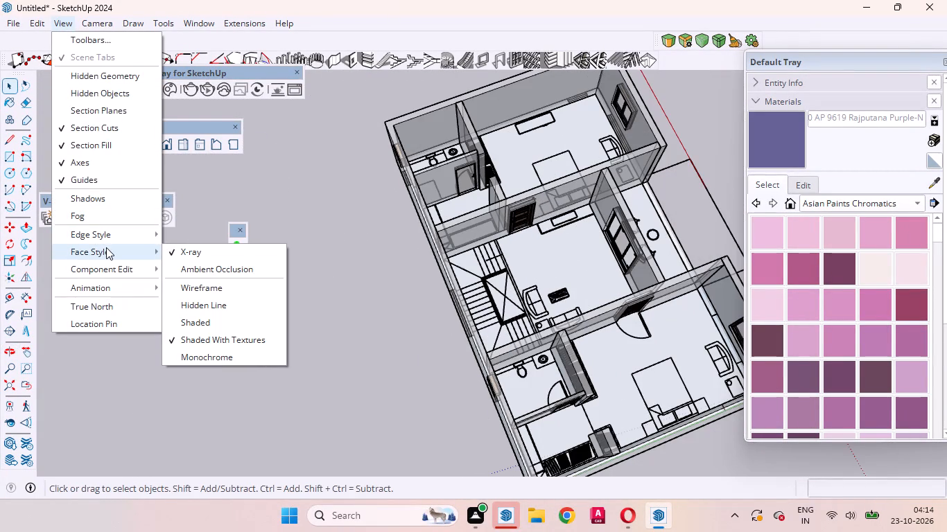
{"action": "left_click", "coordinate": [209, 254]}
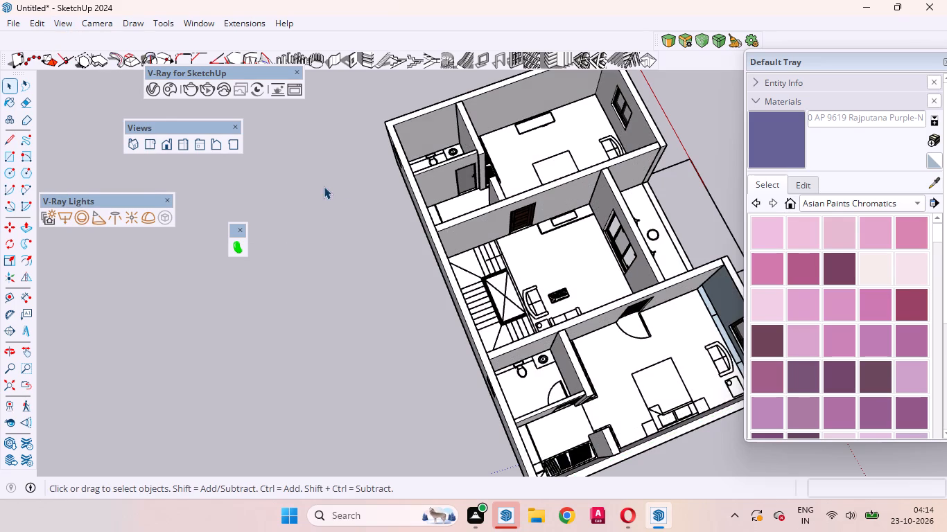
In a new group, draw a rectangle about 1' 6 9/16" by 2' 3 9/16" over the basin counter outline in the lower bathroom.
{"action": "scroll", "coordinate": [336, 185], "scroll_direction": "down", "scroll_amount": 4}
{"action": "scroll", "coordinate": [401, 303], "scroll_direction": "up", "scroll_amount": 15}
{"action": "middle_click_drag", "start_coordinate": [537, 317], "coordinate": [426, 319]}
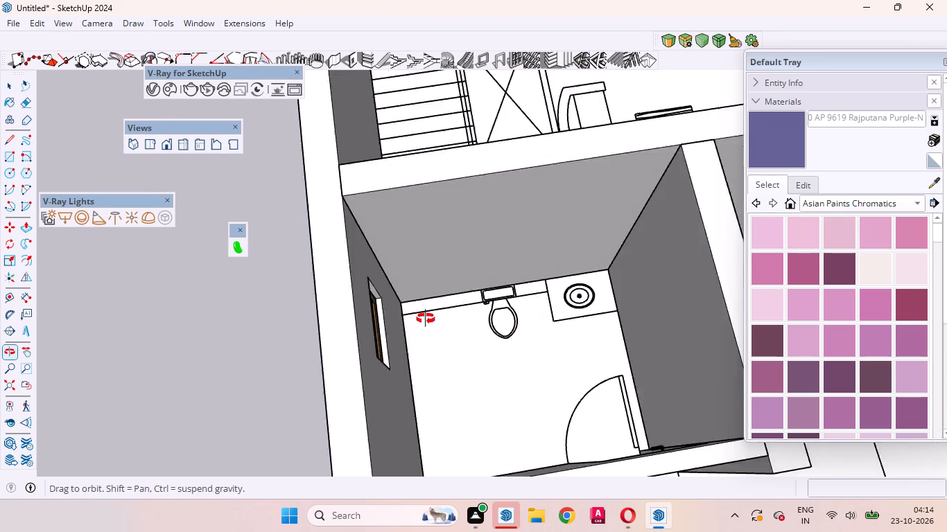
{"action": "middle_click_drag", "start_coordinate": [426, 319], "coordinate": [421, 319]}
{"action": "scroll", "coordinate": [555, 313], "scroll_direction": "down", "scroll_amount": 10}
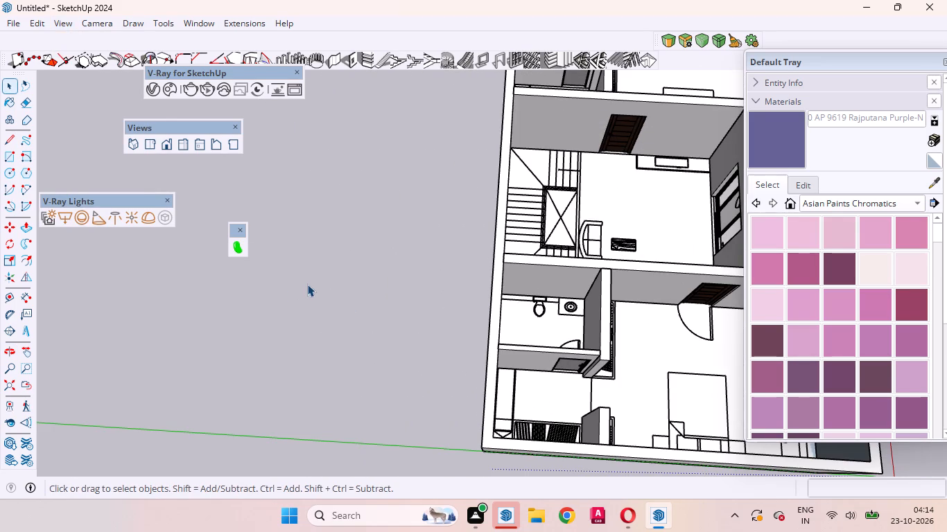
{"action": "right_click", "coordinate": [309, 290]}
{"action": "left_click", "coordinate": [332, 335]}
{"action": "scroll", "coordinate": [581, 339], "scroll_direction": "up", "scroll_amount": 14}
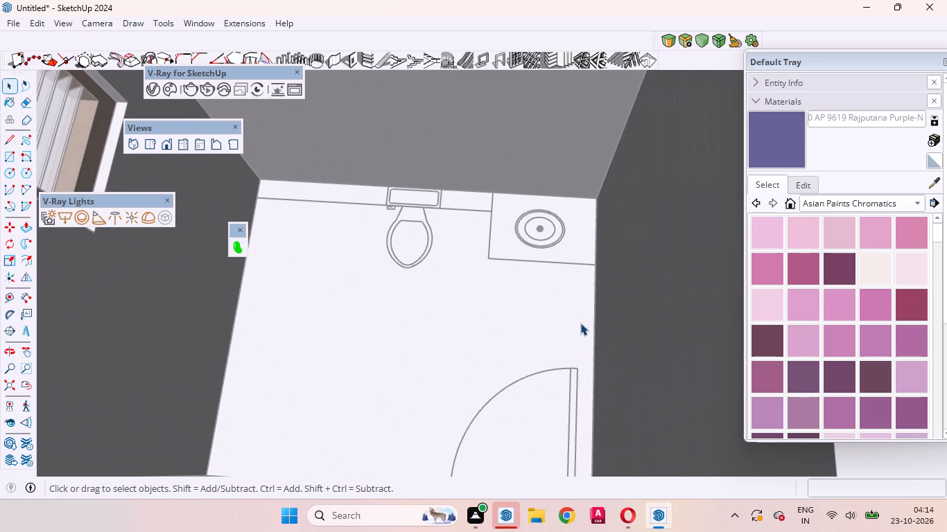
{"action": "key", "text": "r"}
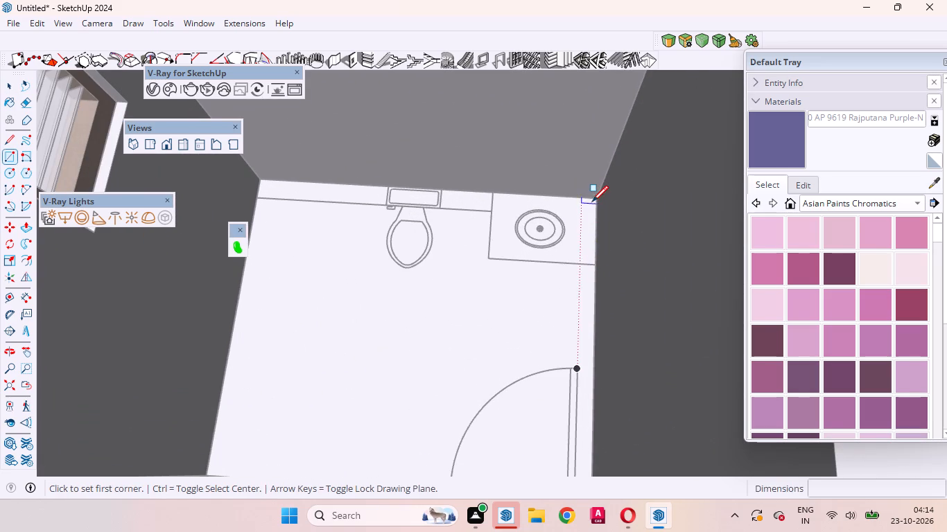
{"action": "left_click", "coordinate": [592, 201]}
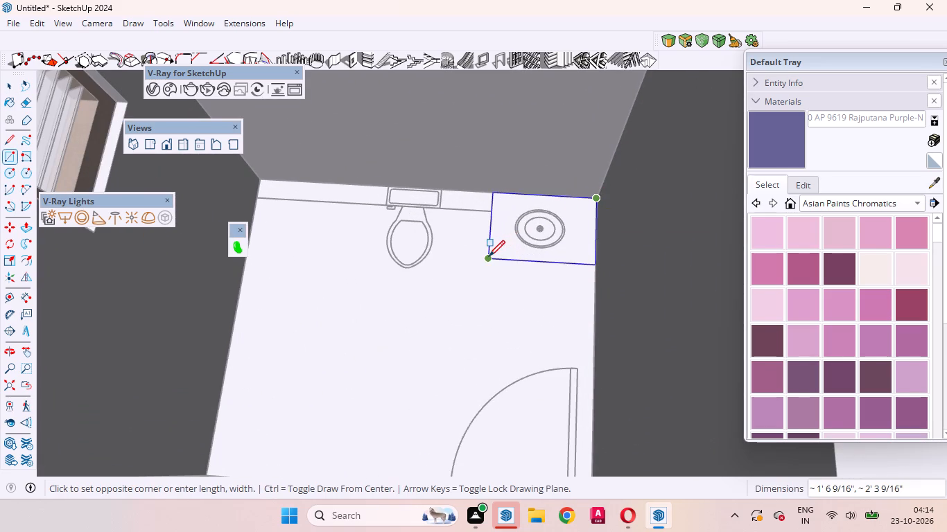
{"action": "left_click", "coordinate": [489, 256]}
Extrude the counter rectangle upward 34" with Push/Pull and leave the group.
{"action": "key", "text": "p"}
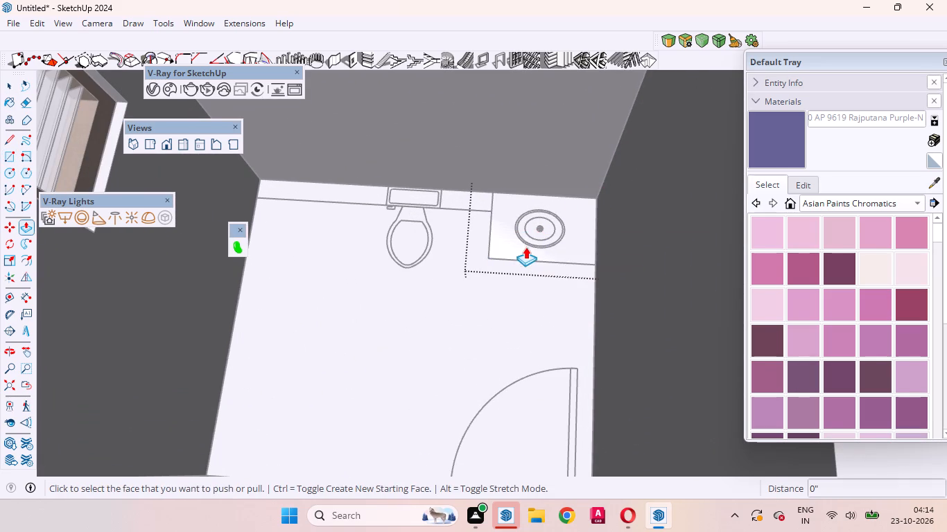
{"action": "left_click_drag", "start_coordinate": [532, 242], "coordinate": [539, 225]}
{"action": "type", "text": "34"}
{"action": "key", "text": "Return"}
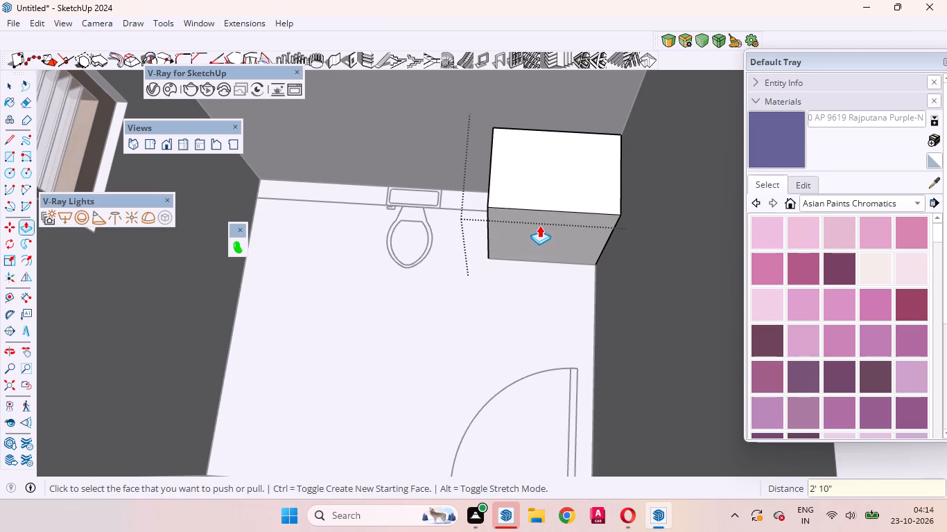
{"action": "key", "text": "space"}
{"action": "scroll", "coordinate": [512, 283], "scroll_direction": "down", "scroll_amount": 9}
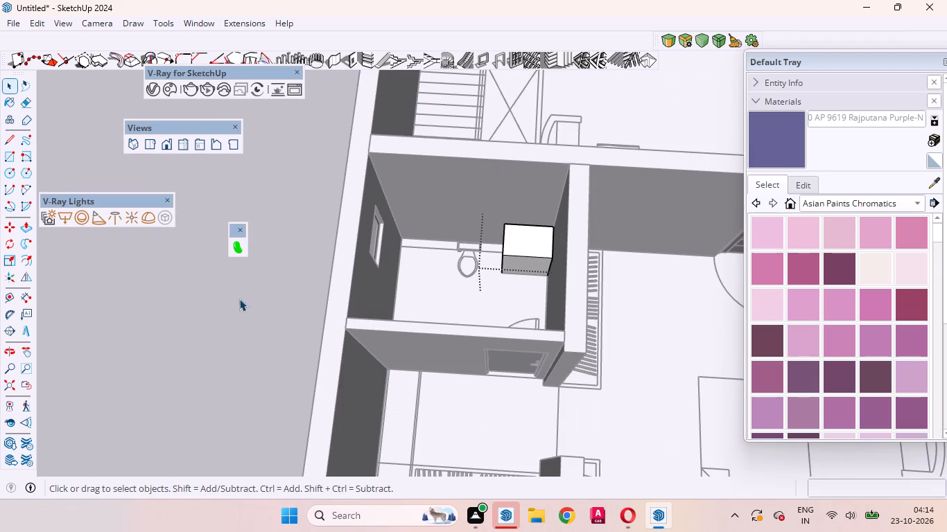
{"action": "left_click", "coordinate": [218, 291]}
Examine the bathroom counter block from several angles.
{"action": "scroll", "coordinate": [530, 245], "scroll_direction": "up", "scroll_amount": 9}
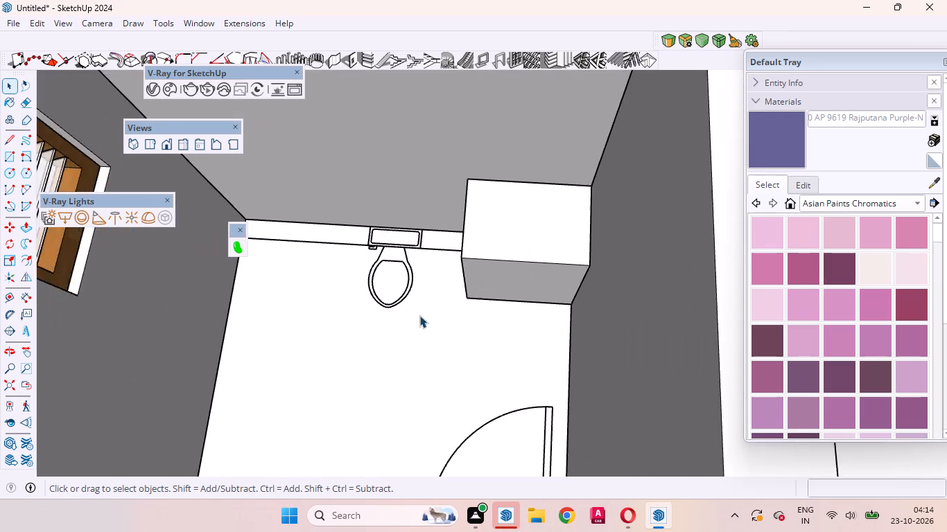
{"action": "scroll", "coordinate": [419, 315], "scroll_direction": "up", "scroll_amount": 1}
{"action": "middle_click_drag", "start_coordinate": [419, 315], "coordinate": [525, 423]}
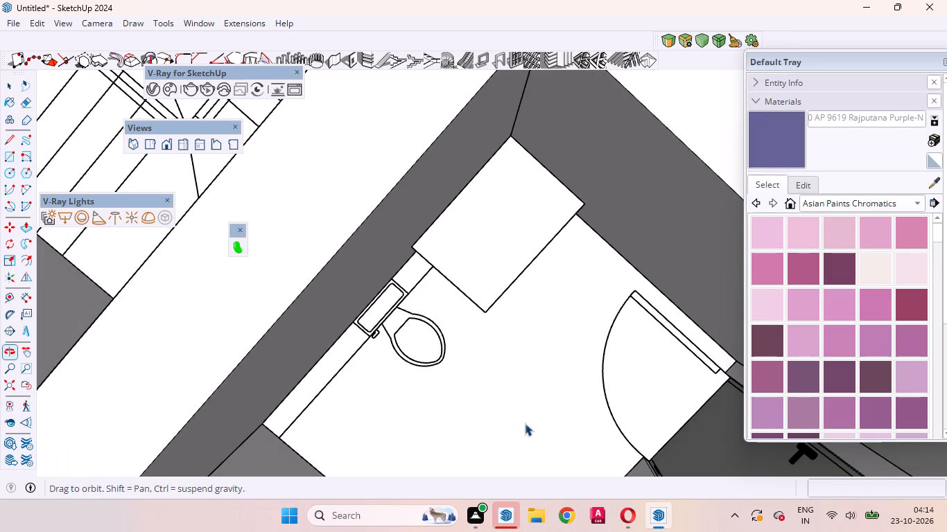
{"action": "left_click", "coordinate": [499, 260]}
{"action": "scroll", "coordinate": [520, 245], "scroll_direction": "down", "scroll_amount": 10}
{"action": "middle_click_drag", "start_coordinate": [557, 324], "coordinate": [502, 354]}
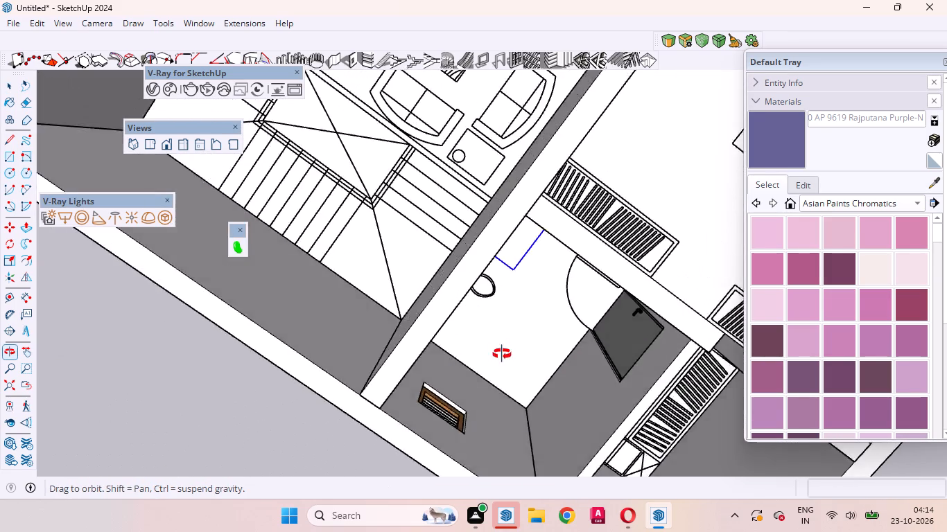
{"action": "middle_click_drag", "start_coordinate": [502, 354], "coordinate": [349, 155]}
{"action": "middle_click_drag", "start_coordinate": [537, 305], "coordinate": [229, 387]}
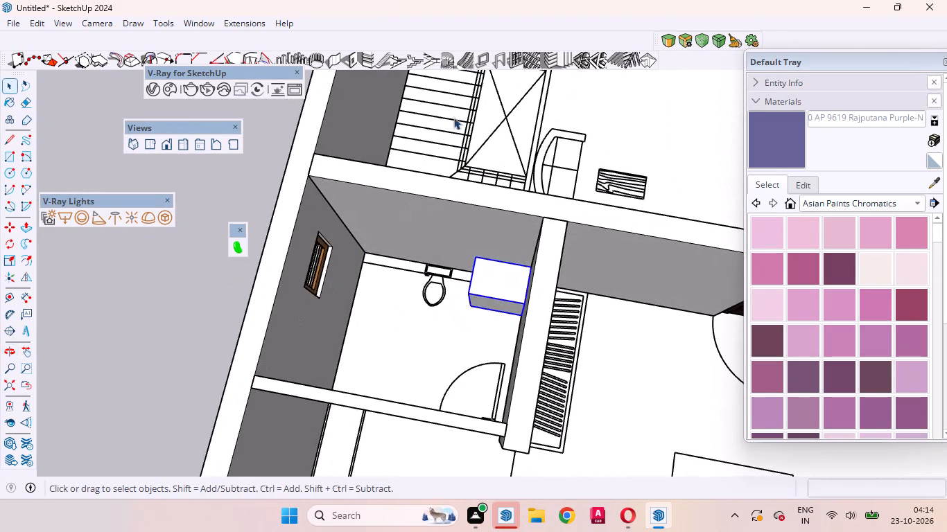
Search the 3D Warehouse for "washroom sink".
{"action": "right_click", "coordinate": [383, 41]}
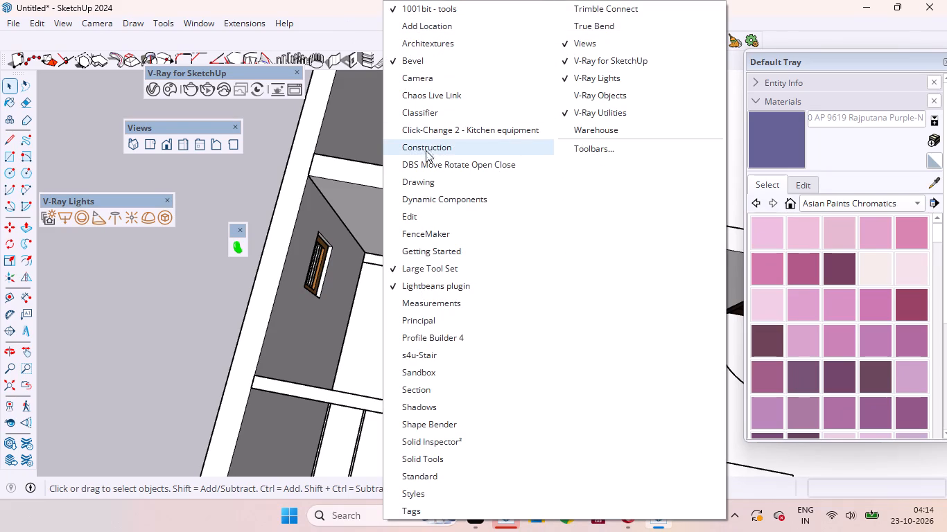
{"action": "left_click", "coordinate": [345, 18]}
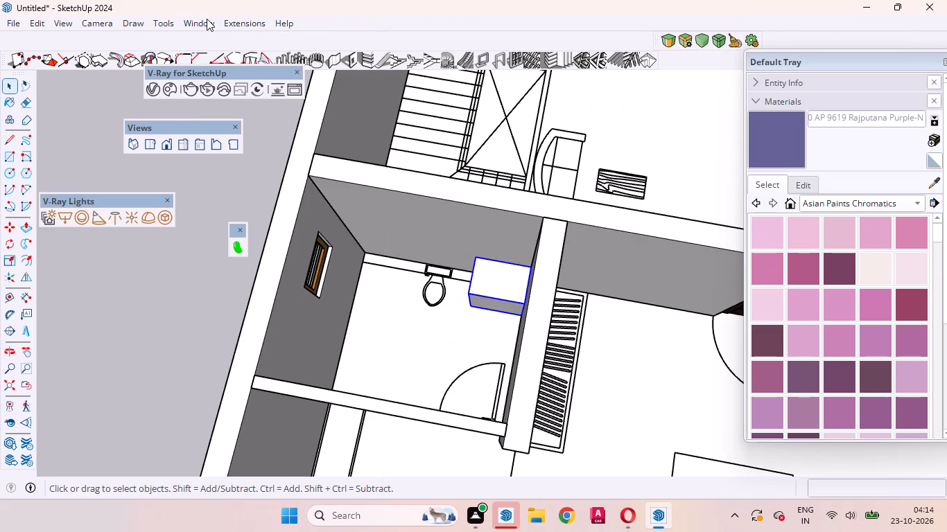
{"action": "left_click", "coordinate": [206, 20]}
{"action": "left_click", "coordinate": [217, 128]}
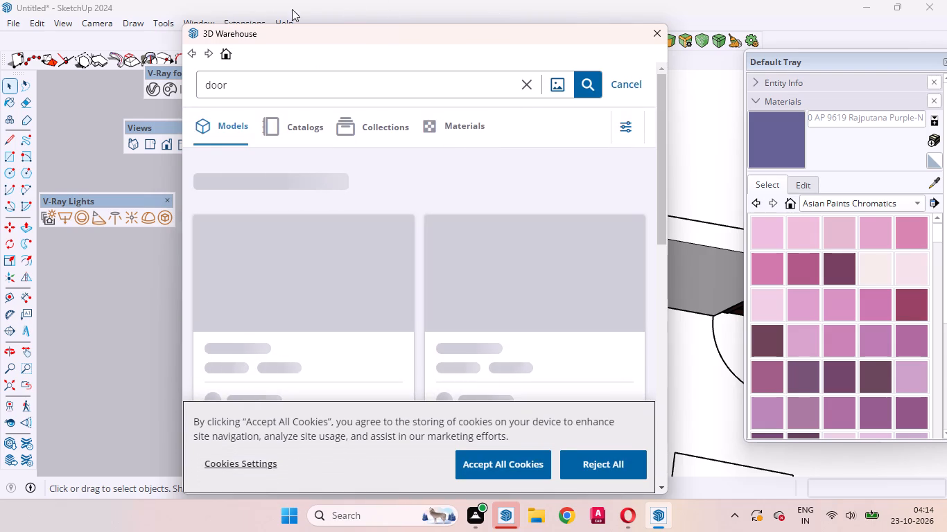
{"action": "left_click", "coordinate": [242, 87]}
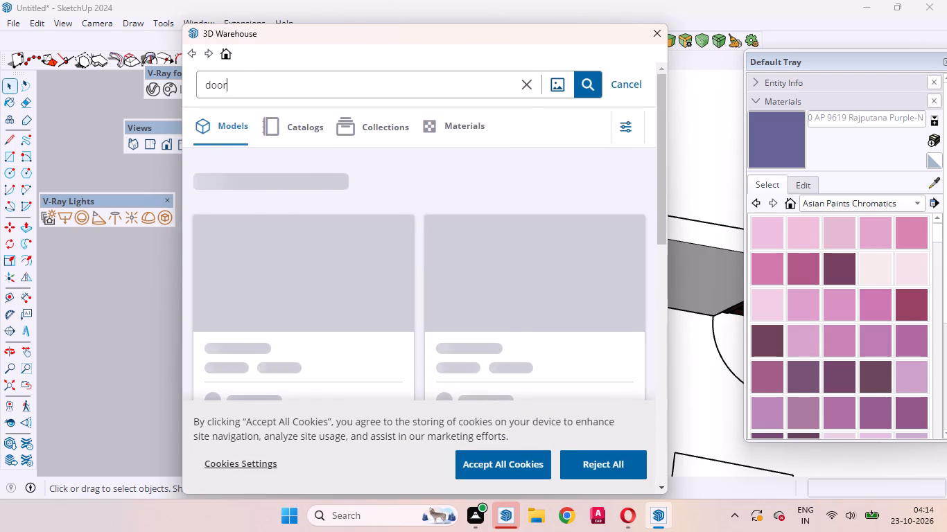
{"action": "key", "text": "BackSpace"}
{"action": "key", "text": "BackSpace"}
{"action": "key", "text": "BackSpace"}
{"action": "key", "text": "BackSpace"}
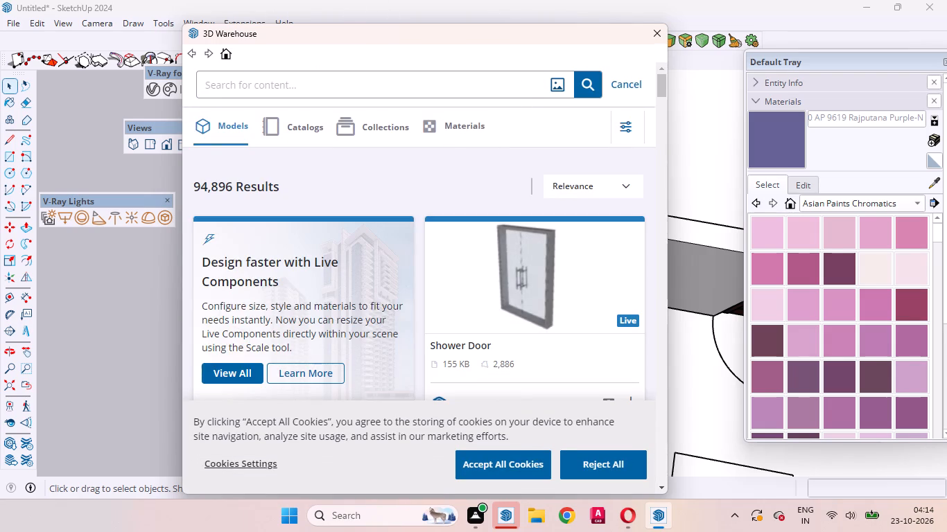
{"action": "type", "text": "wa"}
{"action": "type", "text": "sh"}
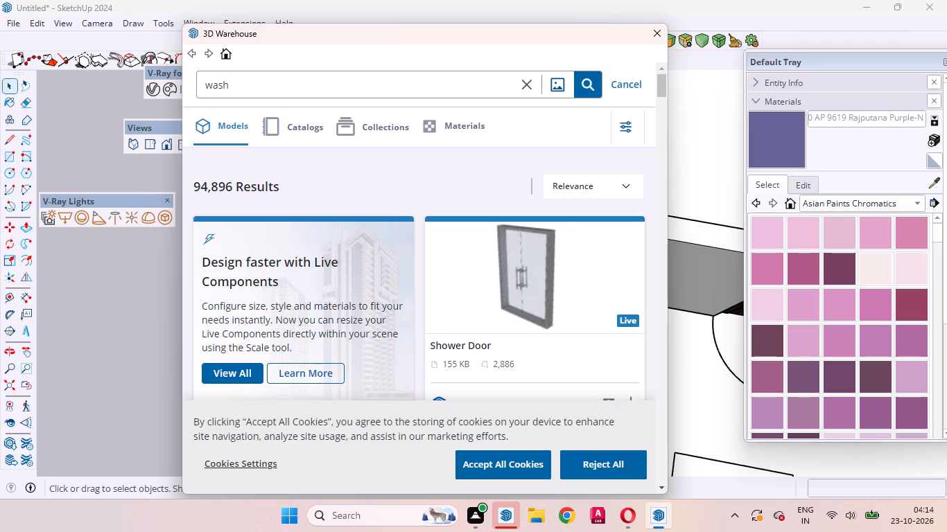
{"action": "key", "text": "r"}
{"action": "type", "text": "oom"}
{"action": "key", "text": "space"}
{"action": "type", "text": "sink"}
{"action": "key", "text": "Return"}
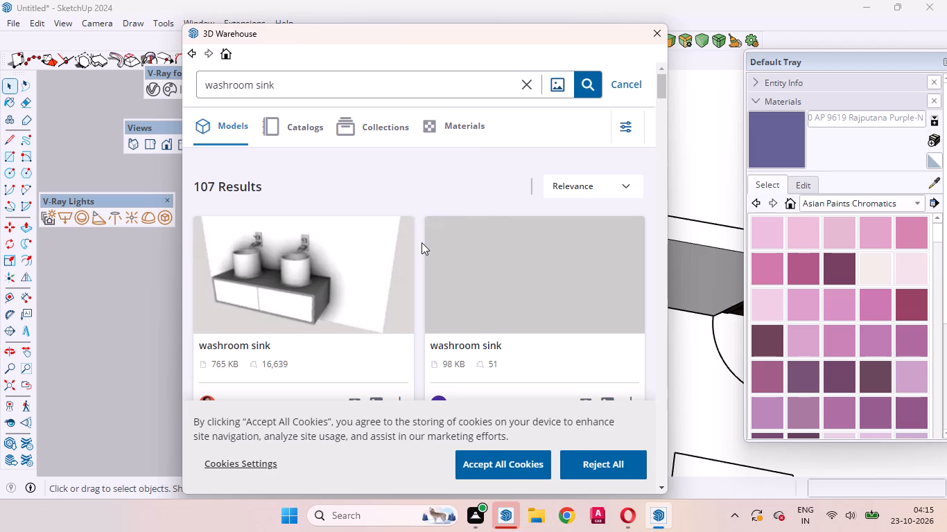
Load the Washroom Sink 1 model from the results and place it on the empty ground outside the bathroom wall.
{"action": "scroll", "coordinate": [392, 251], "scroll_direction": "down", "scroll_amount": 5}
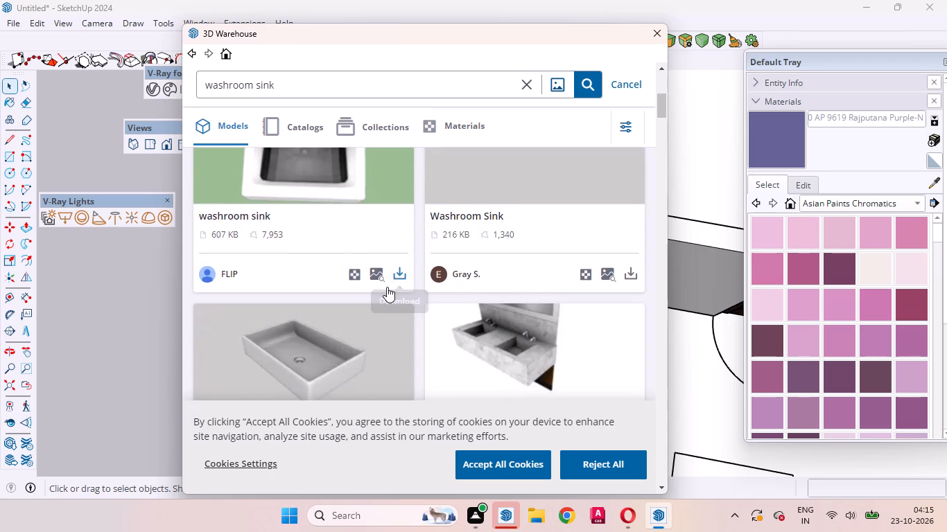
{"action": "scroll", "coordinate": [383, 289], "scroll_direction": "down", "scroll_amount": 3}
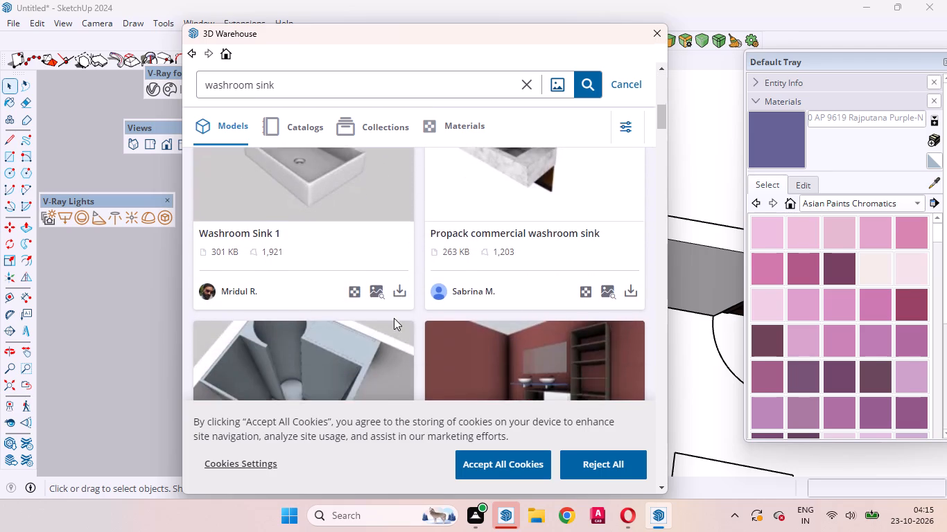
{"action": "scroll", "coordinate": [393, 318], "scroll_direction": "down", "scroll_amount": 1}
{"action": "scroll", "coordinate": [392, 311], "scroll_direction": "up", "scroll_amount": 2}
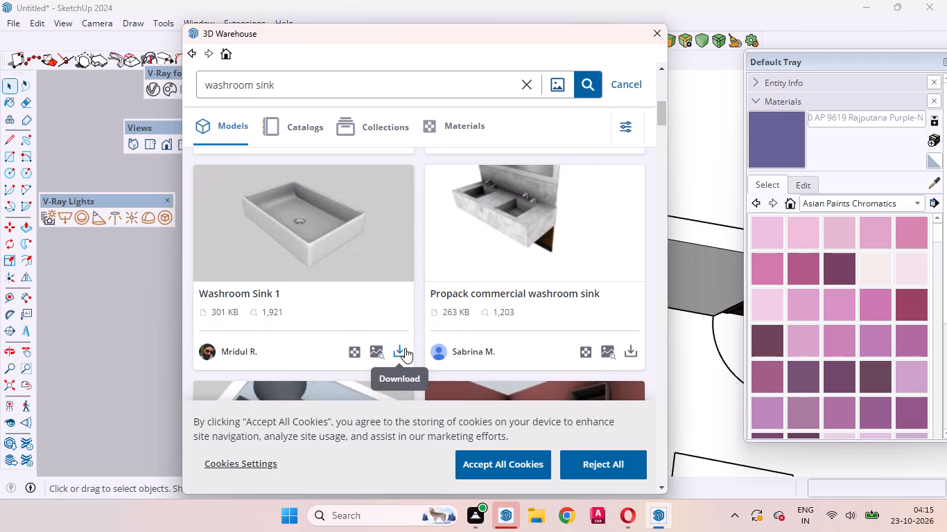
{"action": "left_click", "coordinate": [404, 348]}
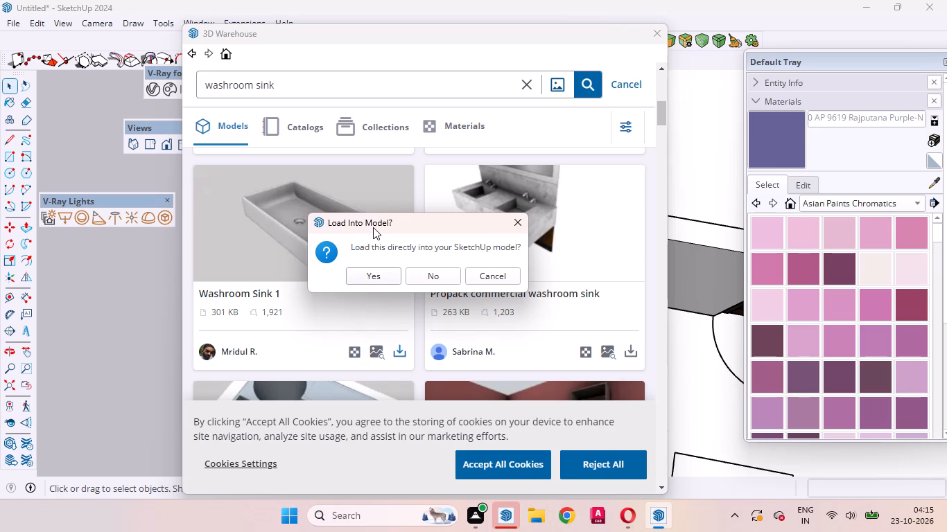
{"action": "left_click", "coordinate": [392, 274]}
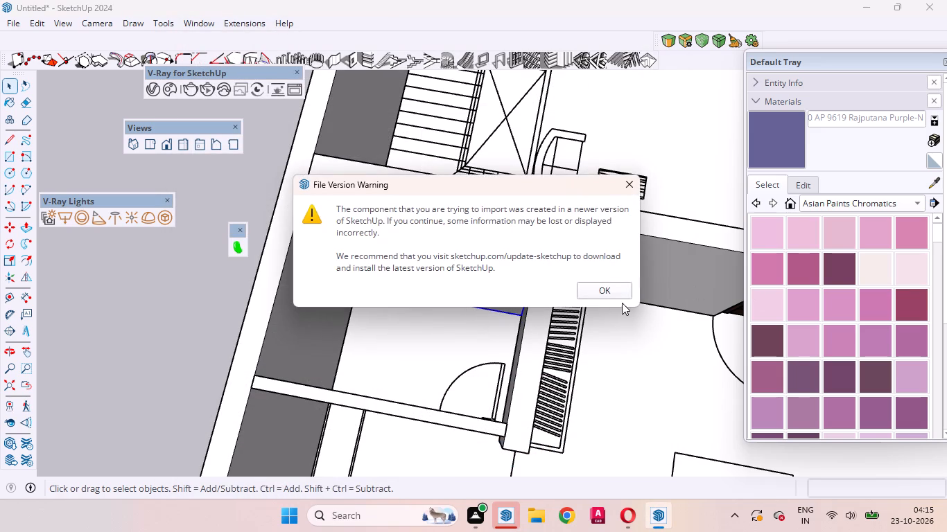
{"action": "left_click", "coordinate": [605, 291]}
{"action": "scroll", "coordinate": [471, 290], "scroll_direction": "up", "scroll_amount": 4}
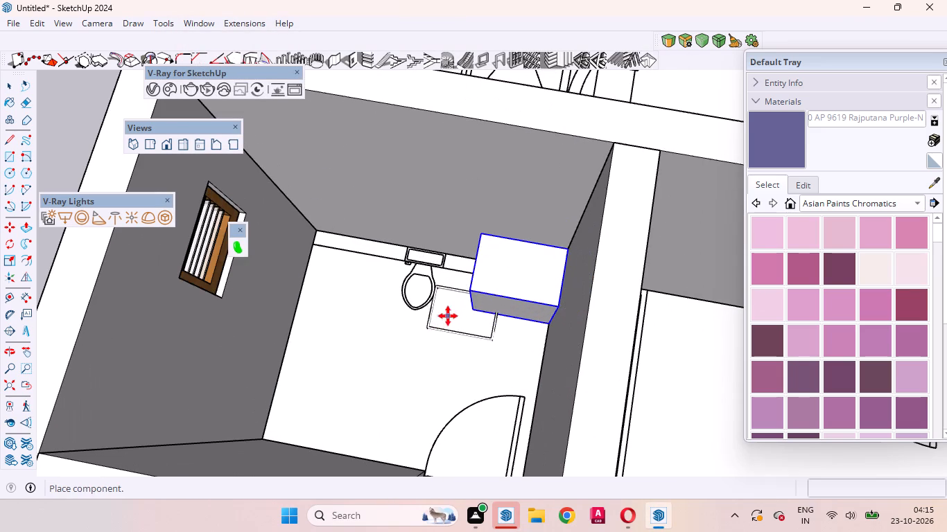
{"action": "scroll", "coordinate": [417, 317], "scroll_direction": "down", "scroll_amount": 10}
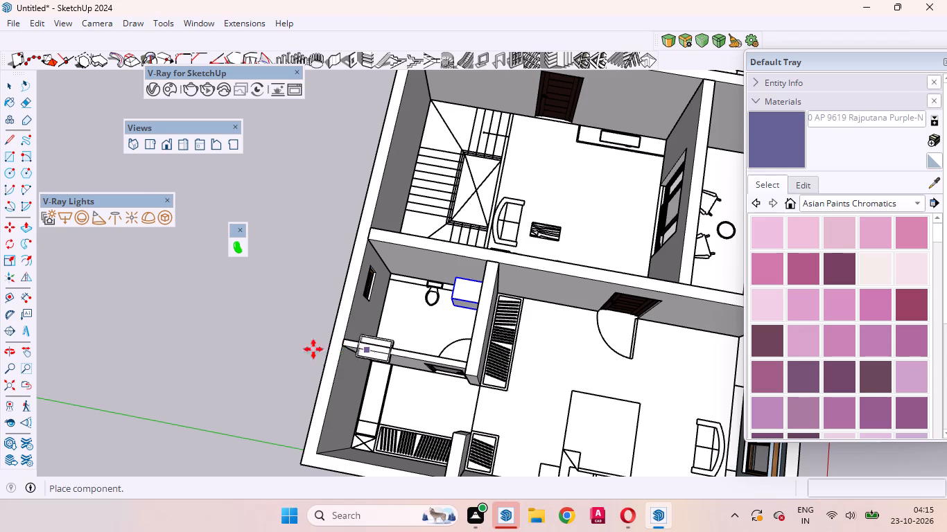
{"action": "left_click", "coordinate": [262, 327]}
Move the placed sink freehand a short distance away from the house.
{"action": "scroll", "coordinate": [272, 319], "scroll_direction": "up", "scroll_amount": 9}
{"action": "scroll", "coordinate": [273, 305], "scroll_direction": "down", "scroll_amount": 1}
{"action": "scroll", "coordinate": [273, 305], "scroll_direction": "up", "scroll_amount": 2}
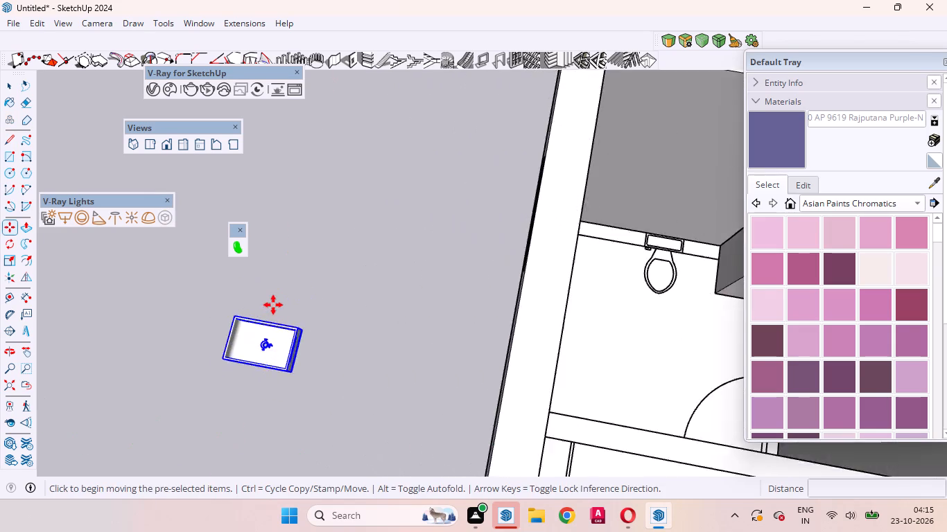
{"action": "scroll", "coordinate": [273, 305], "scroll_direction": "up", "scroll_amount": 7}
{"action": "middle_click_drag", "start_coordinate": [282, 402], "coordinate": [394, 314]}
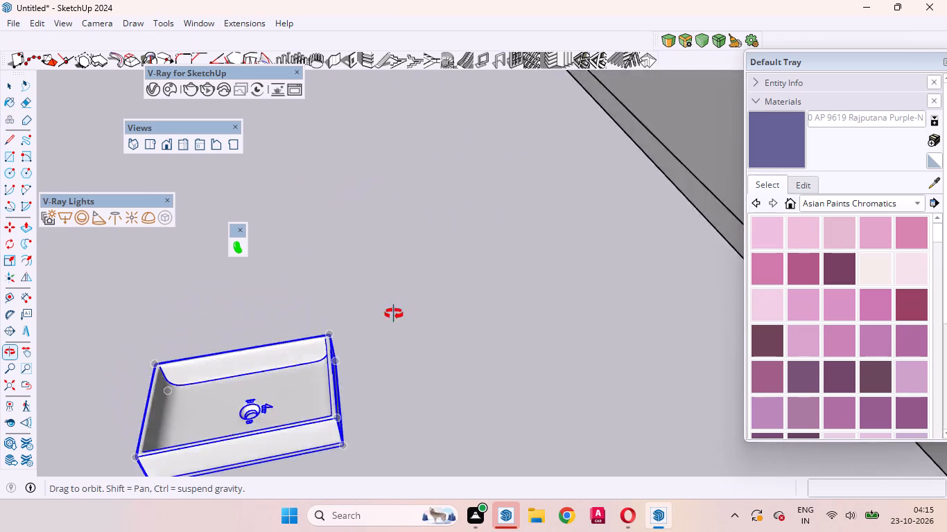
{"action": "middle_click_drag", "start_coordinate": [394, 314], "coordinate": [243, 392]}
{"action": "scroll", "coordinate": [459, 361], "scroll_direction": "down", "scroll_amount": 11}
{"action": "left_click_drag", "start_coordinate": [410, 378], "coordinate": [396, 362]}
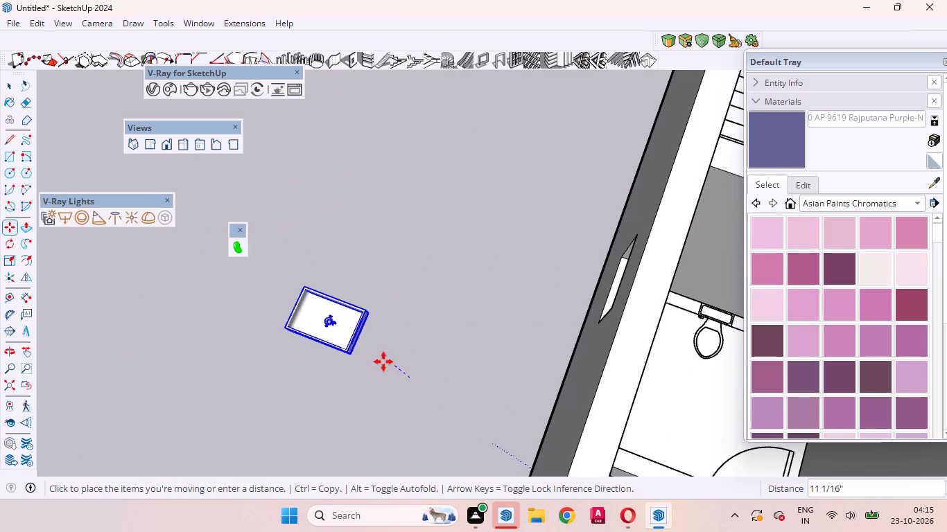
{"action": "left_click_drag", "start_coordinate": [367, 364], "coordinate": [347, 369]}
{"action": "key", "text": "space"}
Move the sink by its bottom corner from the ground outside the house onto the front corner of the bathroom counter's top.
{"action": "scroll", "coordinate": [317, 362], "scroll_direction": "up", "scroll_amount": 2}
{"action": "scroll", "coordinate": [317, 362], "scroll_direction": "down", "scroll_amount": 1}
{"action": "scroll", "coordinate": [317, 362], "scroll_direction": "up", "scroll_amount": 13}
{"action": "middle_click_drag", "start_coordinate": [363, 381], "coordinate": [345, 254]}
{"action": "scroll", "coordinate": [355, 345], "scroll_direction": "up", "scroll_amount": 10}
{"action": "middle_click_drag", "start_coordinate": [295, 380], "coordinate": [450, 277]}
{"action": "scroll", "coordinate": [397, 418], "scroll_direction": "down", "scroll_amount": 5}
{"action": "scroll", "coordinate": [394, 419], "scroll_direction": "up", "scroll_amount": 5}
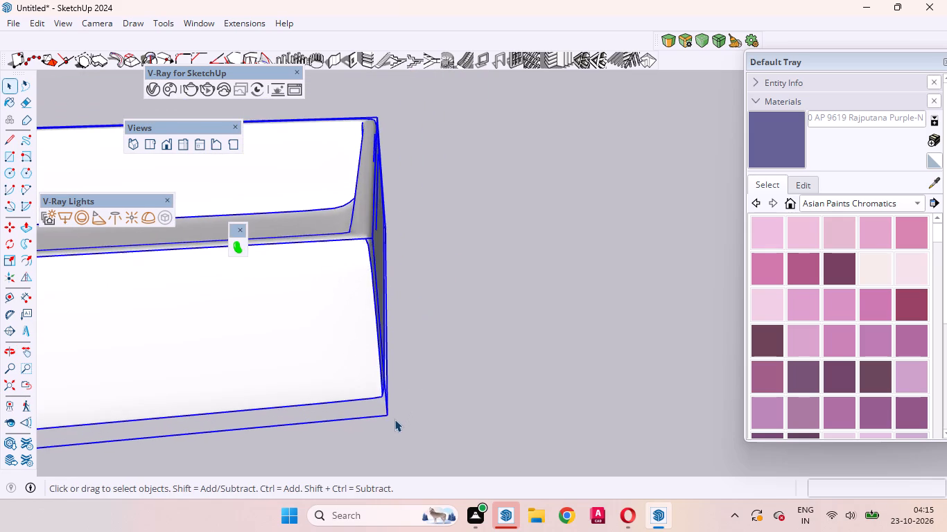
{"action": "middle_click_drag", "start_coordinate": [394, 419], "coordinate": [240, 492]}
{"action": "scroll", "coordinate": [333, 421], "scroll_direction": "down", "scroll_amount": 4}
{"action": "scroll", "coordinate": [345, 391], "scroll_direction": "up", "scroll_amount": 4}
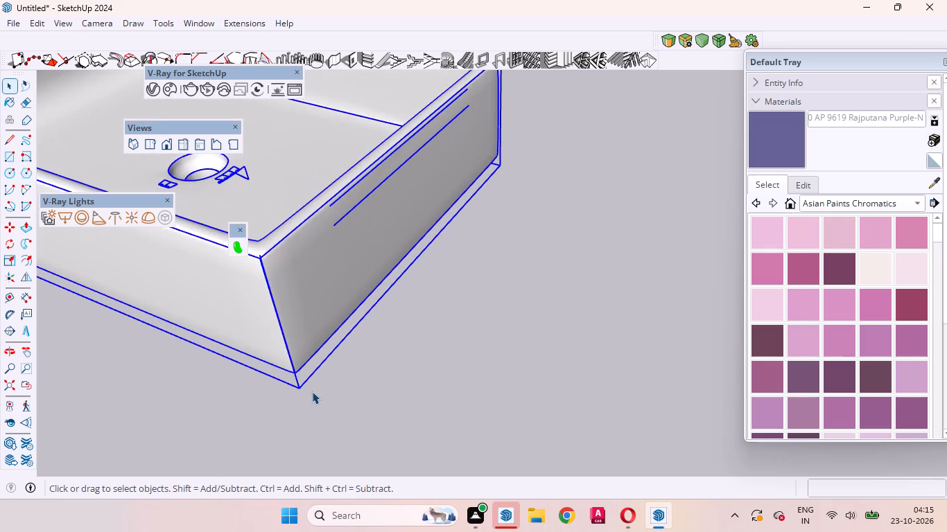
{"action": "key", "text": "m"}
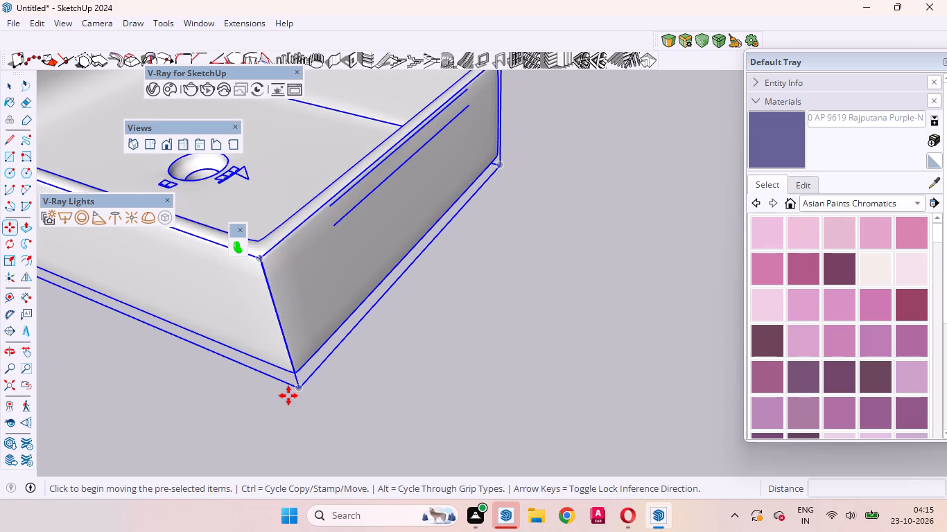
{"action": "left_click", "coordinate": [299, 390]}
{"action": "scroll", "coordinate": [363, 389], "scroll_direction": "down", "scroll_amount": 15}
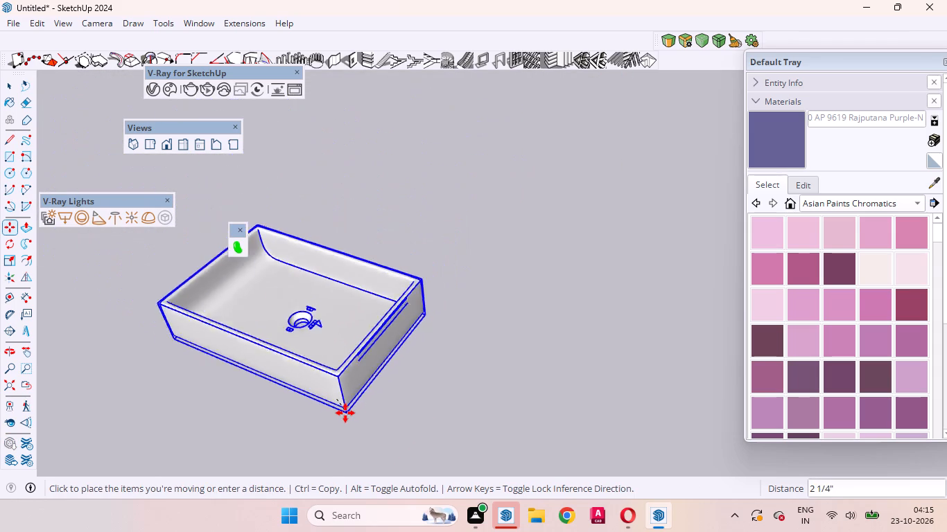
{"action": "scroll", "coordinate": [345, 413], "scroll_direction": "down", "scroll_amount": 20}
{"action": "scroll", "coordinate": [349, 421], "scroll_direction": "down", "scroll_amount": 7}
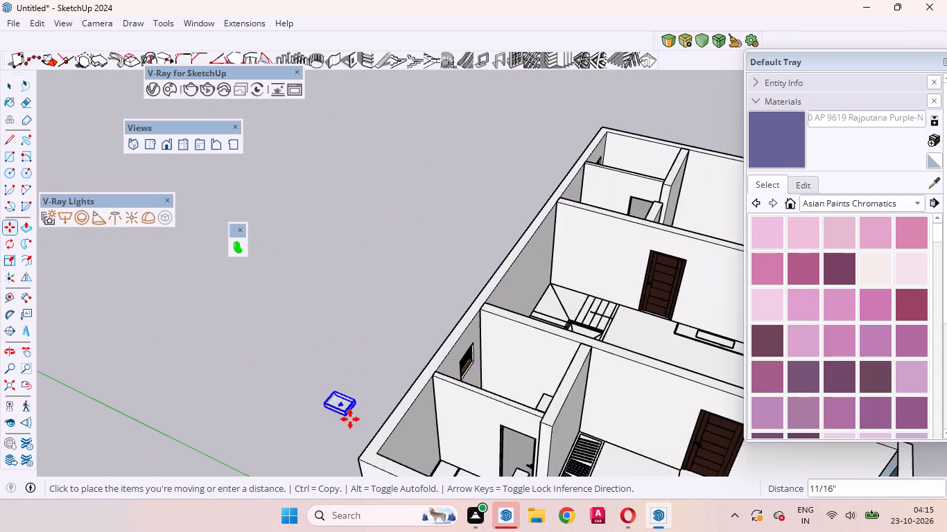
{"action": "scroll", "coordinate": [350, 419], "scroll_direction": "down", "scroll_amount": 5}
{"action": "scroll", "coordinate": [417, 420], "scroll_direction": "up", "scroll_amount": 10}
{"action": "middle_click_drag", "start_coordinate": [475, 424], "coordinate": [535, 513]}
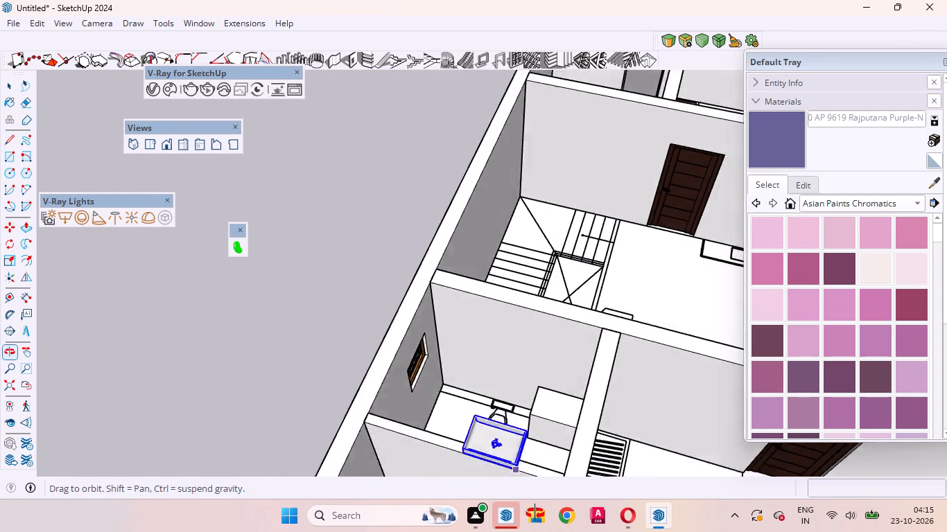
{"action": "middle_click_drag", "start_coordinate": [535, 513], "coordinate": [536, 512]}
{"action": "scroll", "coordinate": [584, 409], "scroll_direction": "up", "scroll_amount": 14}
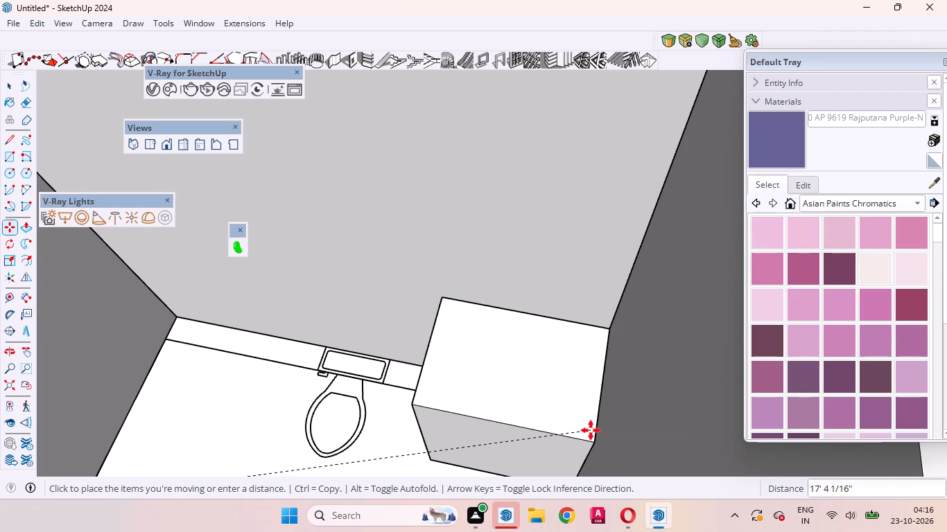
{"action": "left_click", "coordinate": [591, 430]}
Open the bathroom counter block for editing and push its top face down 6 inches.
{"action": "middle_click_drag", "start_coordinate": [519, 427], "coordinate": [593, 387]}
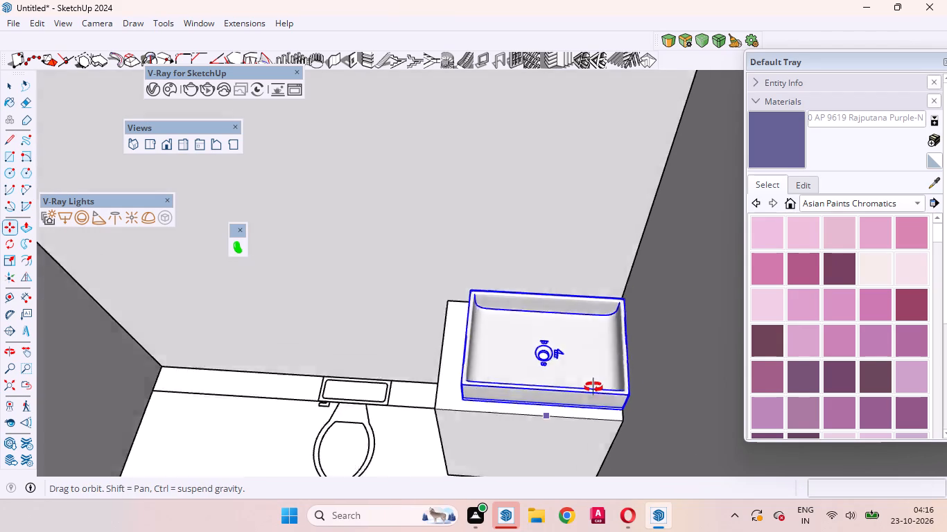
{"action": "middle_click_drag", "start_coordinate": [593, 387], "coordinate": [679, 350]}
{"action": "scroll", "coordinate": [587, 367], "scroll_direction": "up", "scroll_amount": 12}
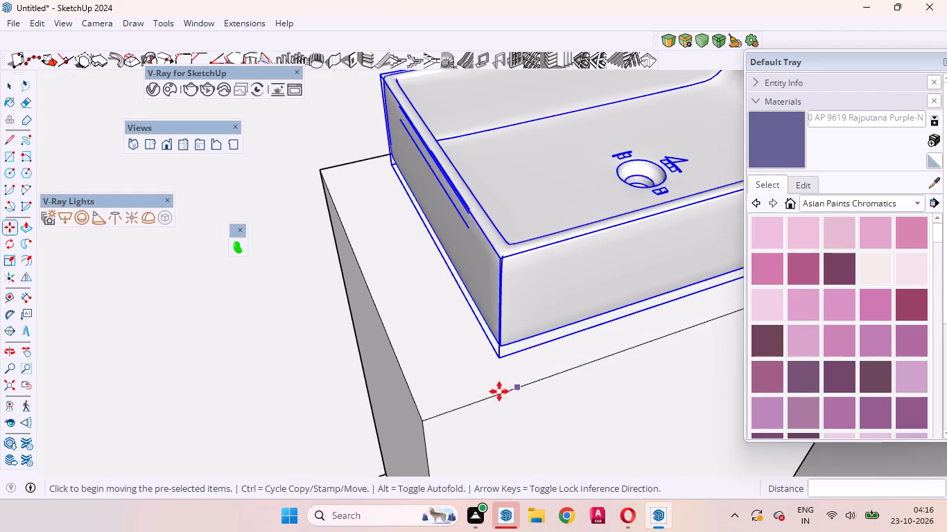
{"action": "key", "text": "space"}
{"action": "left_click", "coordinate": [478, 380]}
{"action": "double_click", "coordinate": [469, 357]}
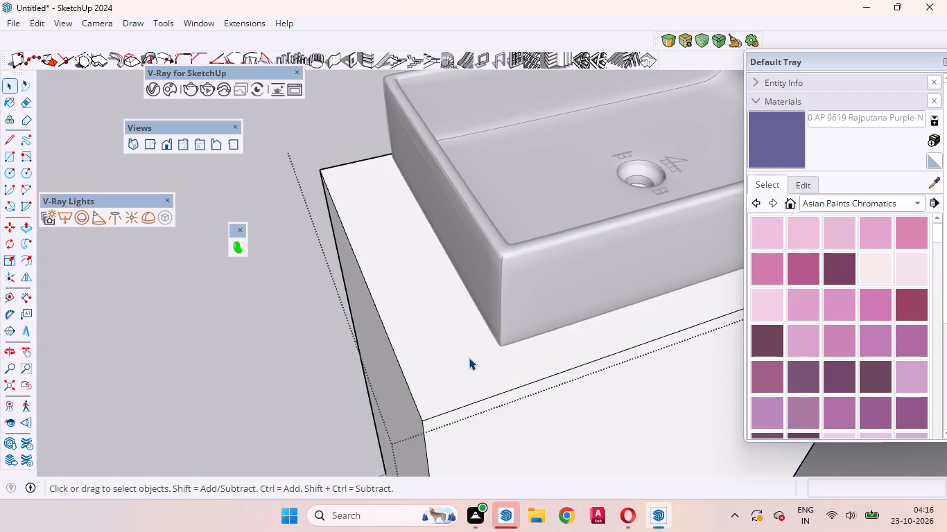
{"action": "left_click", "coordinate": [465, 353]}
{"action": "key", "text": "p"}
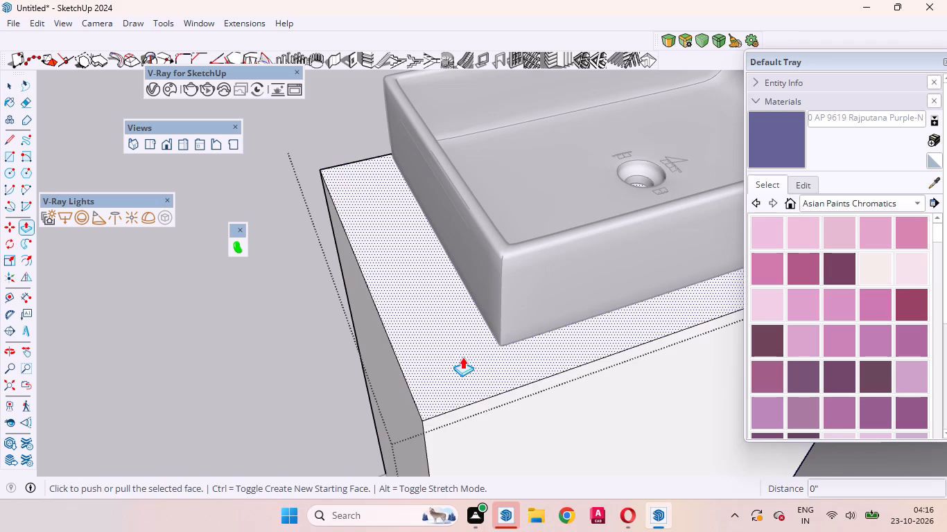
{"action": "left_click_drag", "start_coordinate": [462, 357], "coordinate": [468, 387]}
{"action": "key", "text": "6"}
{"action": "key", "text": "Return"}
{"action": "key", "text": "space"}
Open the sink component and move its basin straight down about 6 3/4 inches toward the lowered counter top.
{"action": "left_click", "coordinate": [526, 305]}
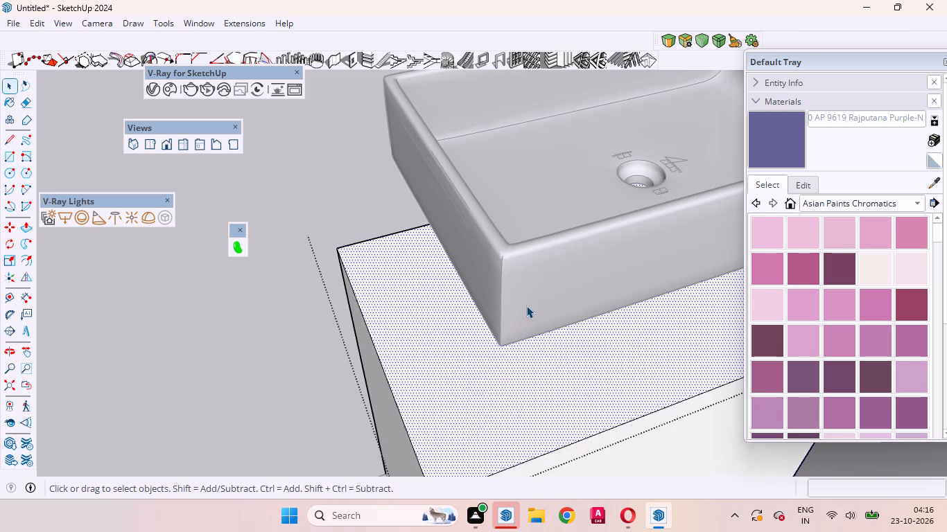
{"action": "scroll", "coordinate": [550, 338], "scroll_direction": "down", "scroll_amount": 9}
{"action": "double_click", "coordinate": [536, 308]}
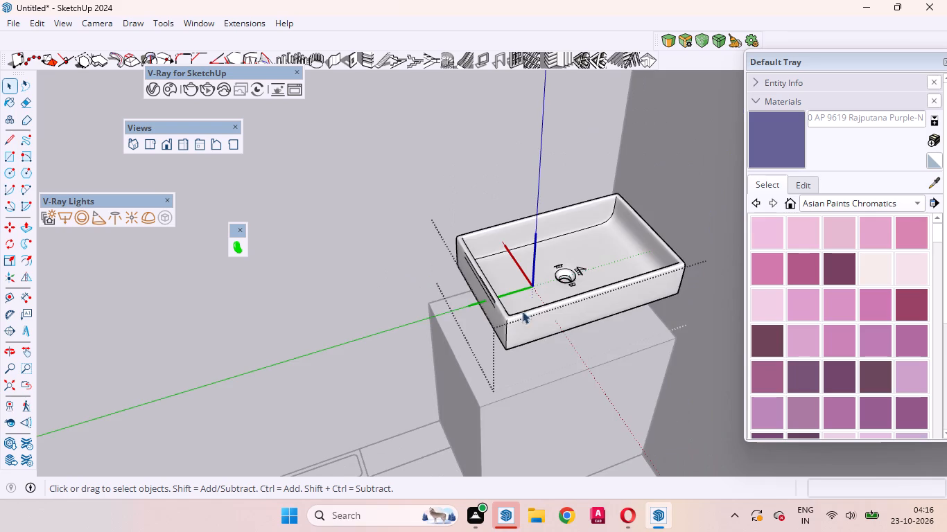
{"action": "left_click", "coordinate": [553, 309]}
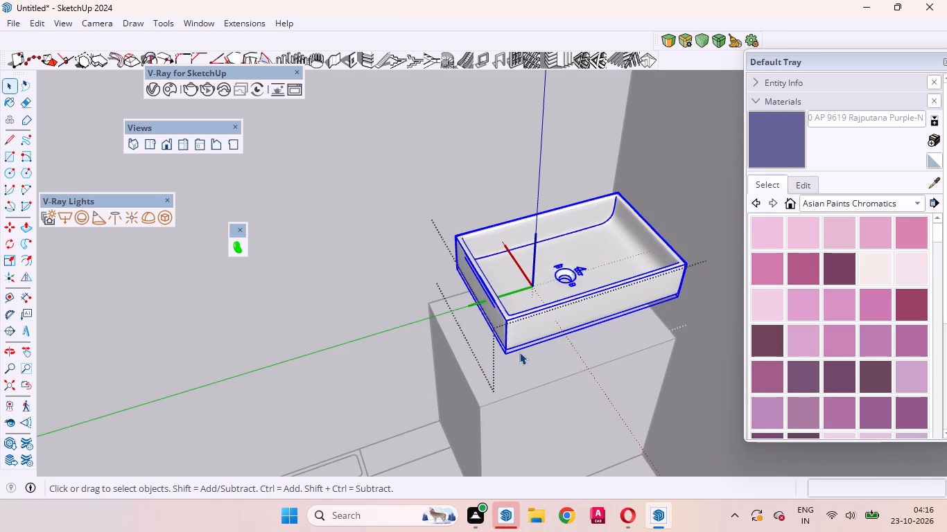
{"action": "key", "text": "m"}
{"action": "left_click", "coordinate": [519, 351]}
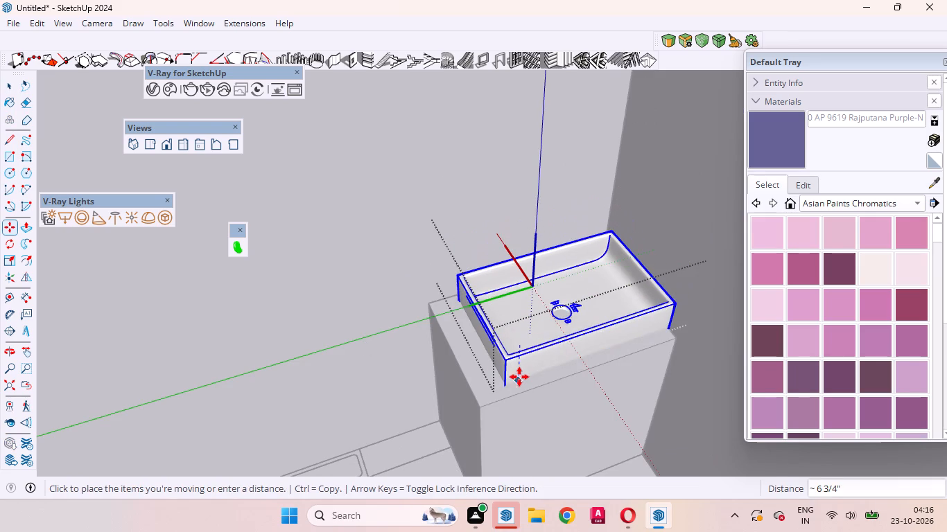
{"action": "left_click", "coordinate": [519, 380]}
{"action": "key", "text": "space"}
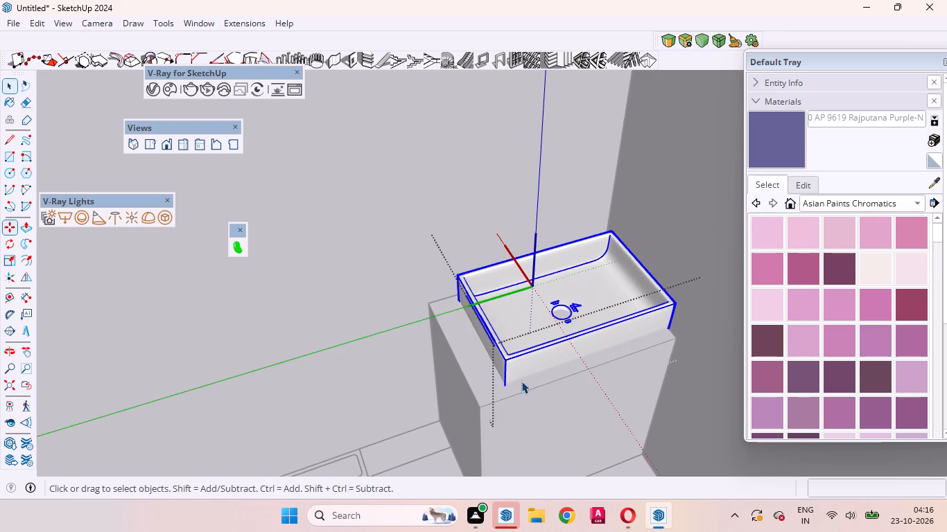
Fine-tune the basin's height on the counter, raising it about 1 1/8 inches and lowering it about 3/4 inch.
{"action": "scroll", "coordinate": [521, 373], "scroll_direction": "up", "scroll_amount": 9}
{"action": "middle_click_drag", "start_coordinate": [510, 392], "coordinate": [495, 331]}
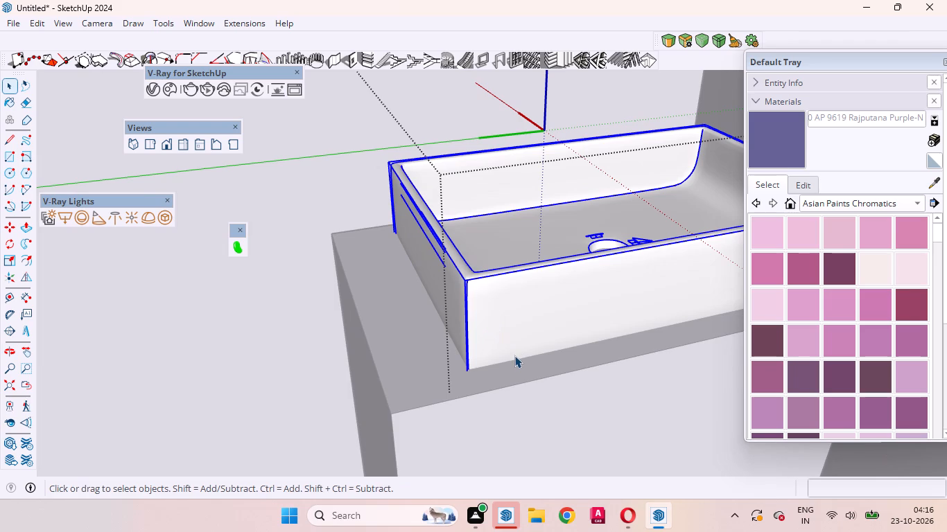
{"action": "key", "text": "m"}
{"action": "left_click", "coordinate": [537, 373]}
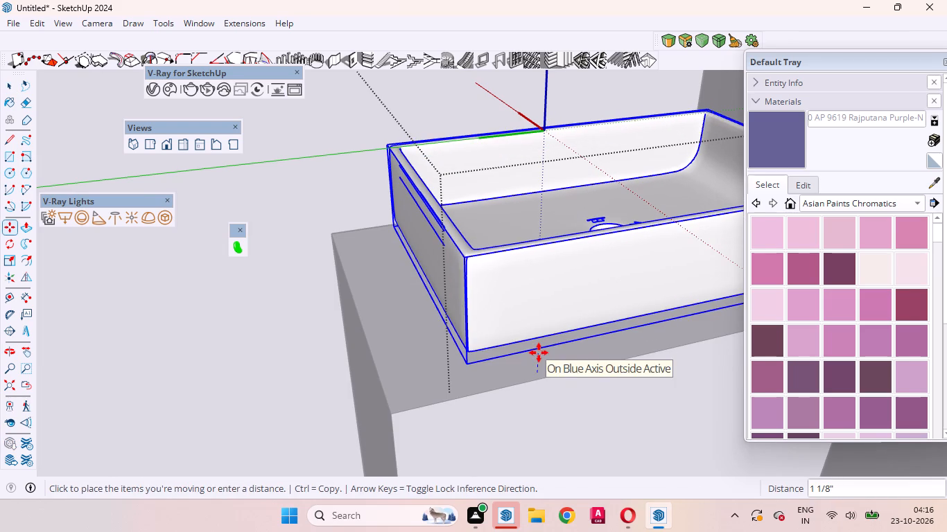
{"action": "left_click", "coordinate": [539, 353]}
{"action": "scroll", "coordinate": [473, 342], "scroll_direction": "up", "scroll_amount": 11}
{"action": "middle_click_drag", "start_coordinate": [470, 380], "coordinate": [501, 267]}
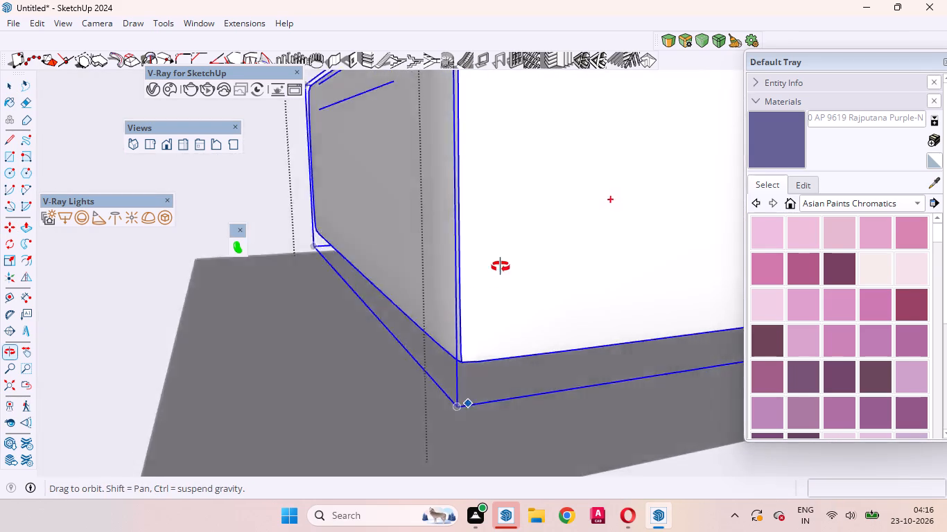
{"action": "middle_click_drag", "start_coordinate": [501, 267], "coordinate": [412, 333]}
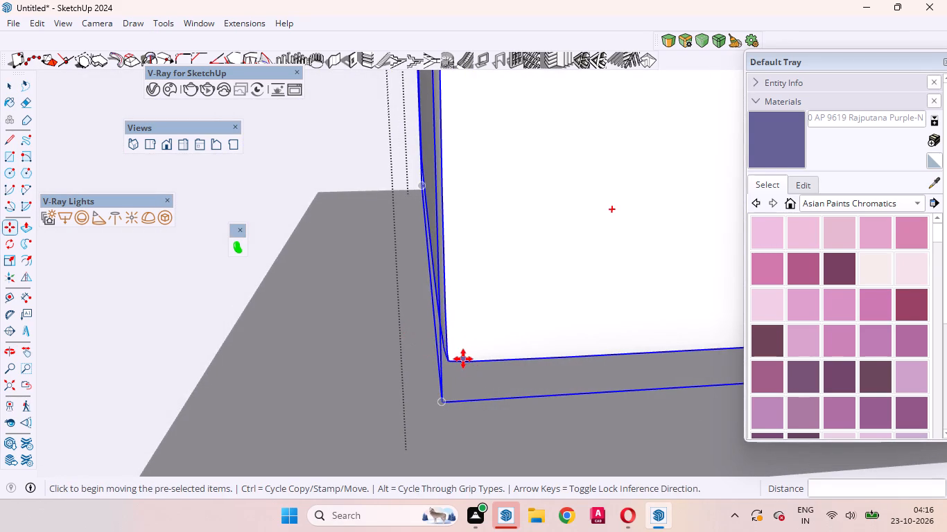
{"action": "left_click", "coordinate": [463, 359]}
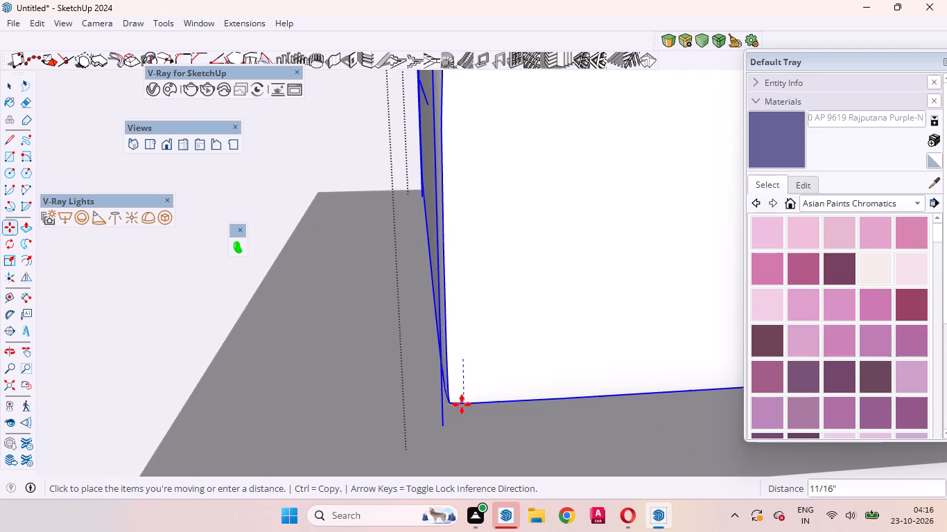
{"action": "left_click", "coordinate": [462, 406]}
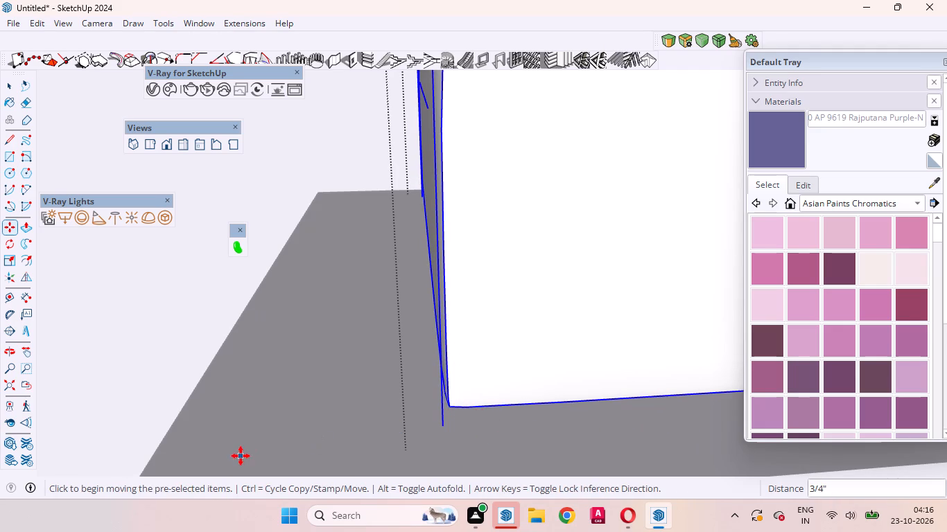
Shift the basin about 1 9/16 inches sideways toward the toilet to centre it on the counter, and leave the component.
{"action": "scroll", "coordinate": [241, 456], "scroll_direction": "down", "scroll_amount": 10}
{"action": "middle_click_drag", "start_coordinate": [409, 405], "coordinate": [426, 531]}
{"action": "scroll", "coordinate": [424, 475], "scroll_direction": "down", "scroll_amount": 10}
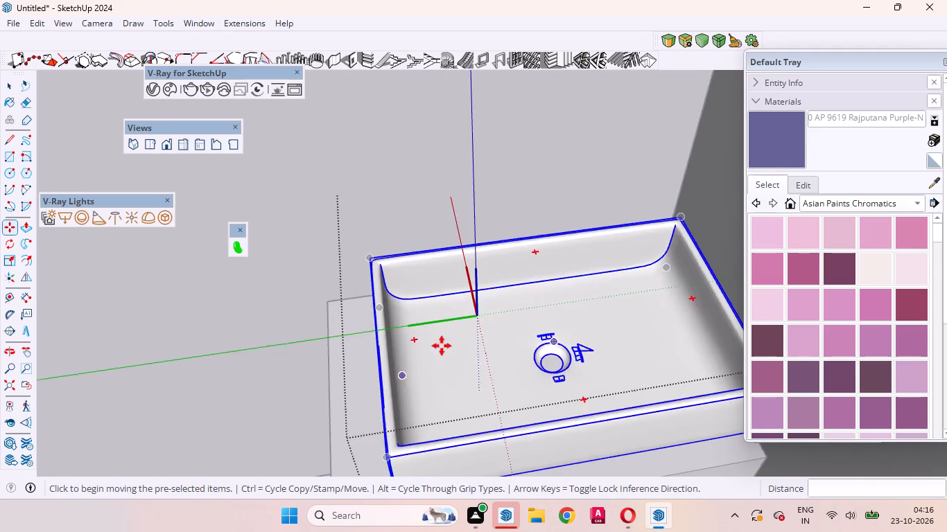
{"action": "scroll", "coordinate": [442, 346], "scroll_direction": "down", "scroll_amount": 1}
{"action": "middle_click_drag", "start_coordinate": [521, 420], "coordinate": [473, 398]}
{"action": "scroll", "coordinate": [471, 430], "scroll_direction": "up", "scroll_amount": 4}
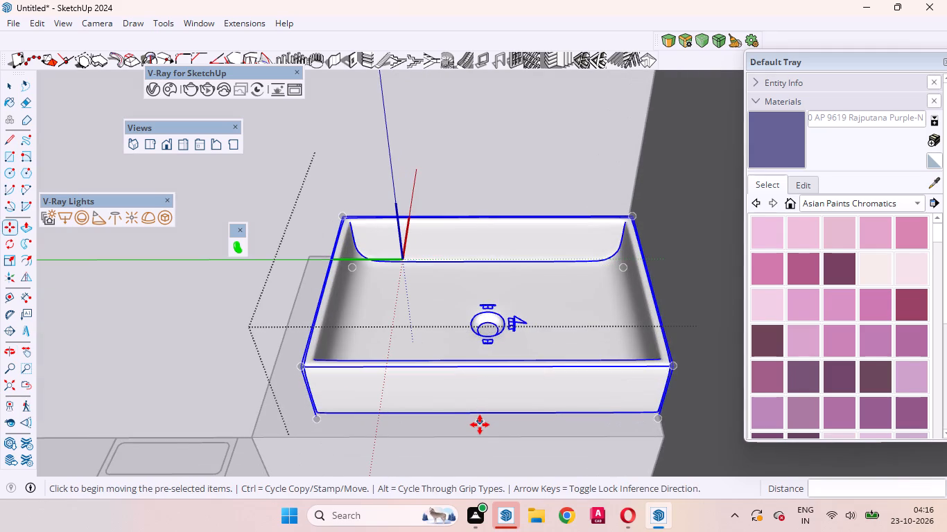
{"action": "left_click", "coordinate": [480, 425]}
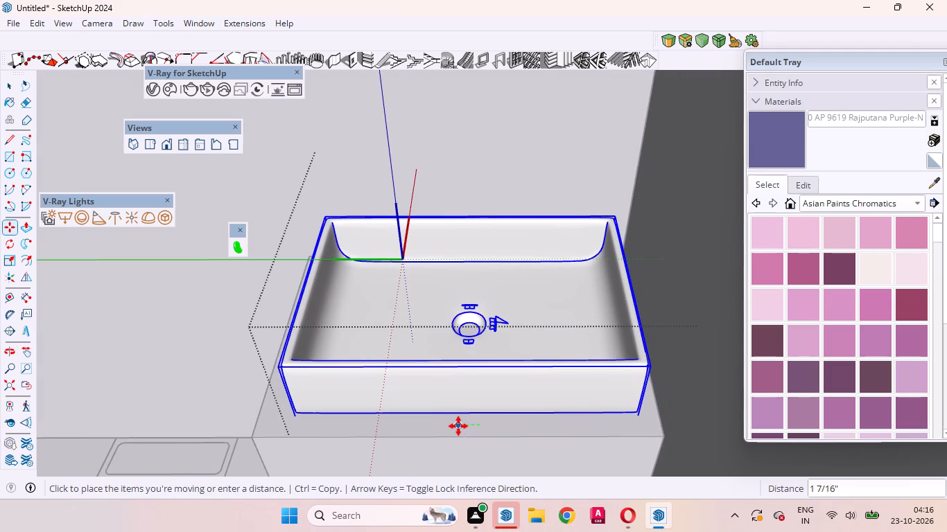
{"action": "left_click", "coordinate": [457, 426]}
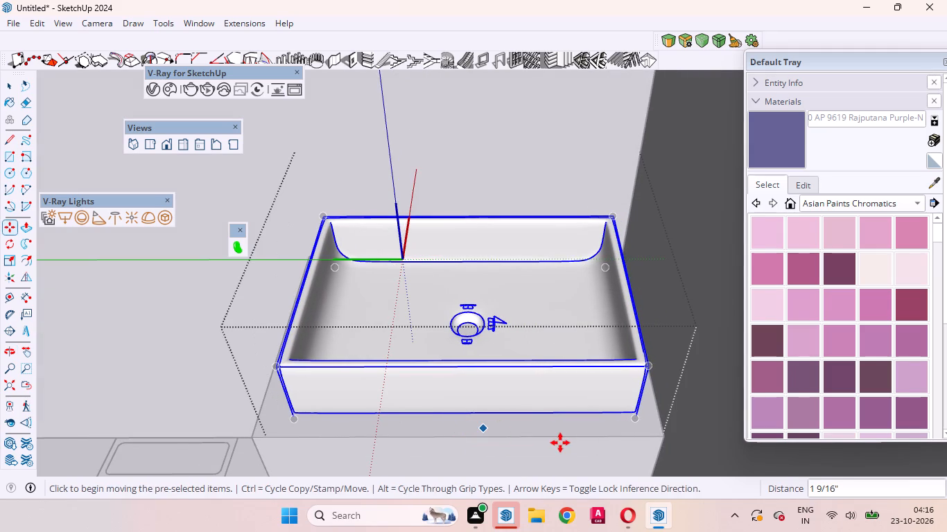
{"action": "key", "text": "space"}
{"action": "scroll", "coordinate": [574, 440], "scroll_direction": "down", "scroll_amount": 5}
{"action": "middle_click_drag", "start_coordinate": [439, 422], "coordinate": [828, 522]}
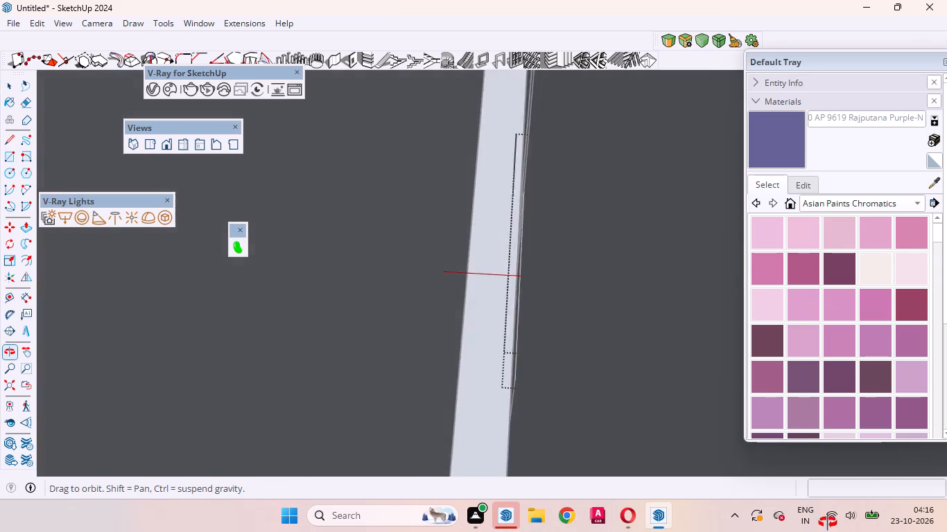
{"action": "middle_click_drag", "start_coordinate": [828, 522], "coordinate": [522, 421]}
{"action": "scroll", "coordinate": [469, 414], "scroll_direction": "down", "scroll_amount": 11}
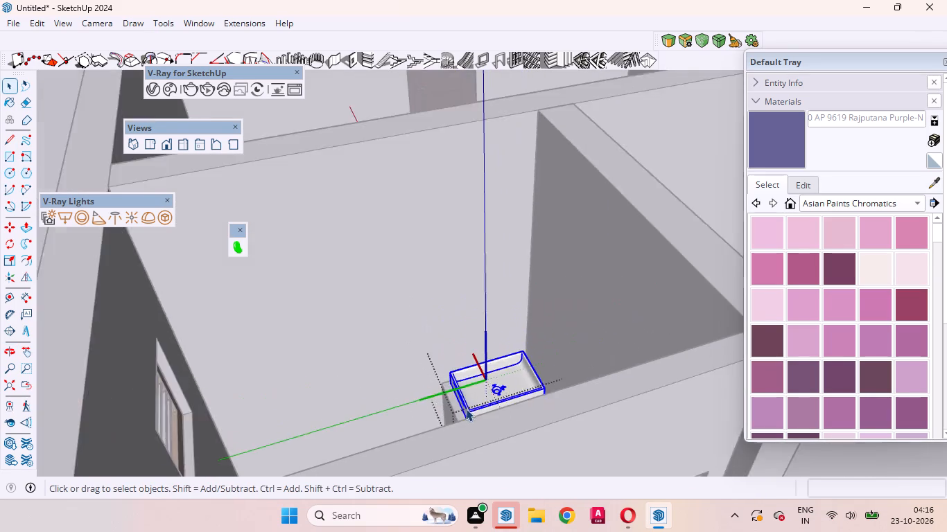
{"action": "scroll", "coordinate": [469, 408], "scroll_direction": "down", "scroll_amount": 15}
{"action": "left_click", "coordinate": [89, 384]}
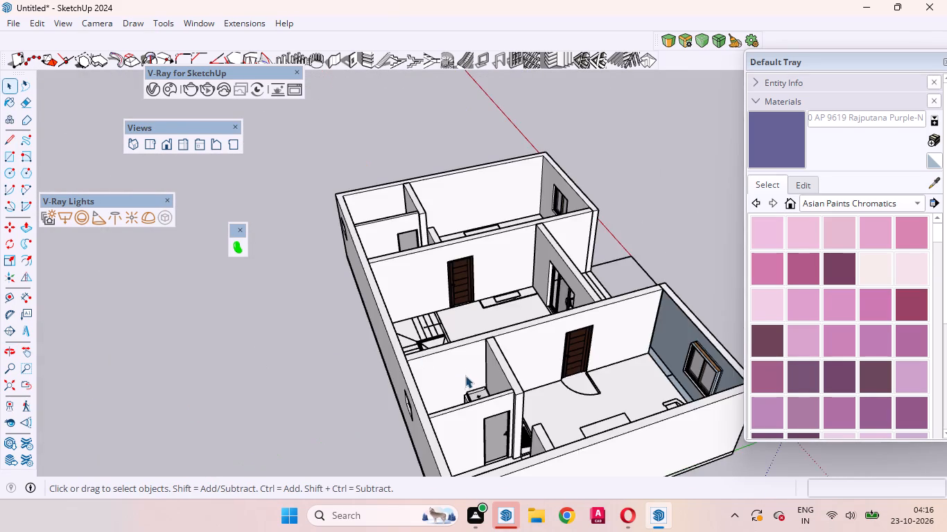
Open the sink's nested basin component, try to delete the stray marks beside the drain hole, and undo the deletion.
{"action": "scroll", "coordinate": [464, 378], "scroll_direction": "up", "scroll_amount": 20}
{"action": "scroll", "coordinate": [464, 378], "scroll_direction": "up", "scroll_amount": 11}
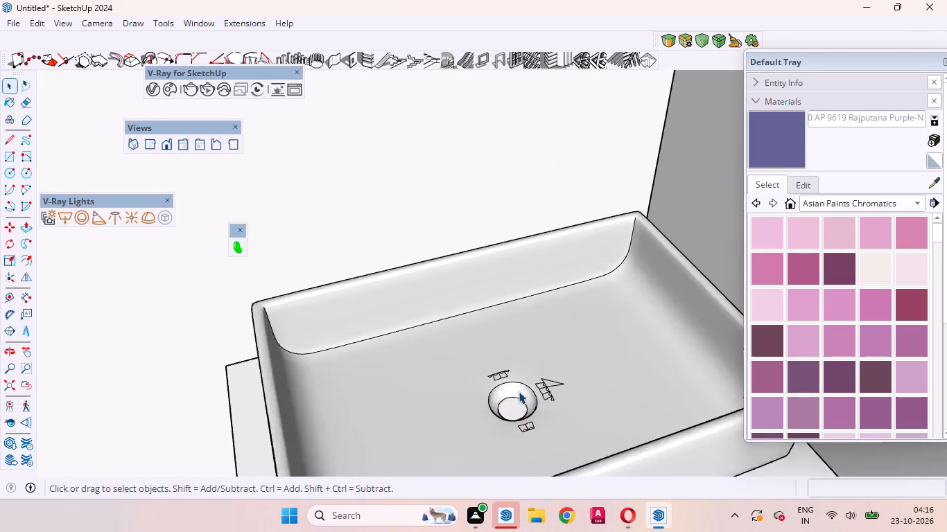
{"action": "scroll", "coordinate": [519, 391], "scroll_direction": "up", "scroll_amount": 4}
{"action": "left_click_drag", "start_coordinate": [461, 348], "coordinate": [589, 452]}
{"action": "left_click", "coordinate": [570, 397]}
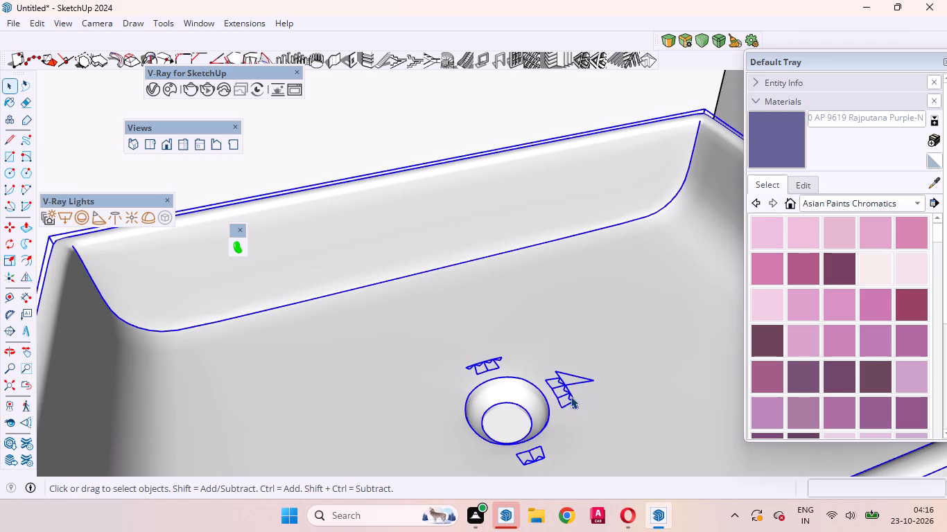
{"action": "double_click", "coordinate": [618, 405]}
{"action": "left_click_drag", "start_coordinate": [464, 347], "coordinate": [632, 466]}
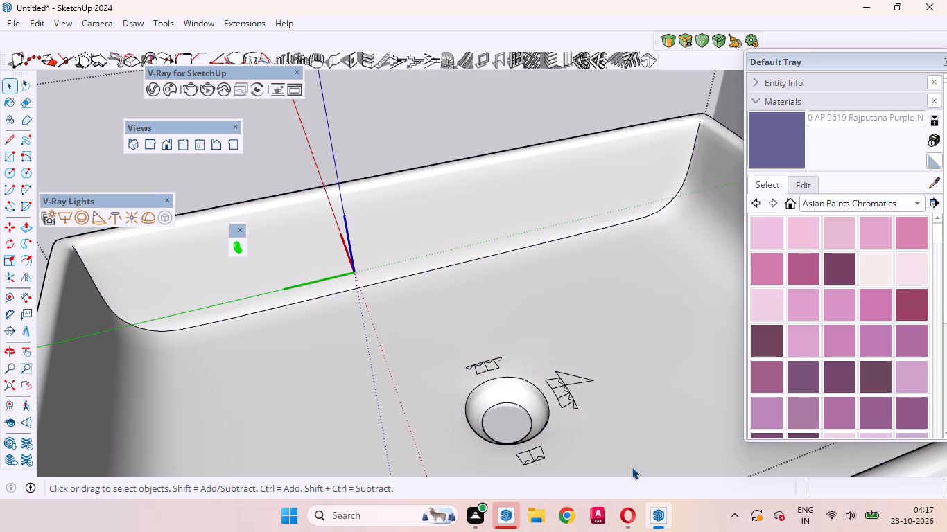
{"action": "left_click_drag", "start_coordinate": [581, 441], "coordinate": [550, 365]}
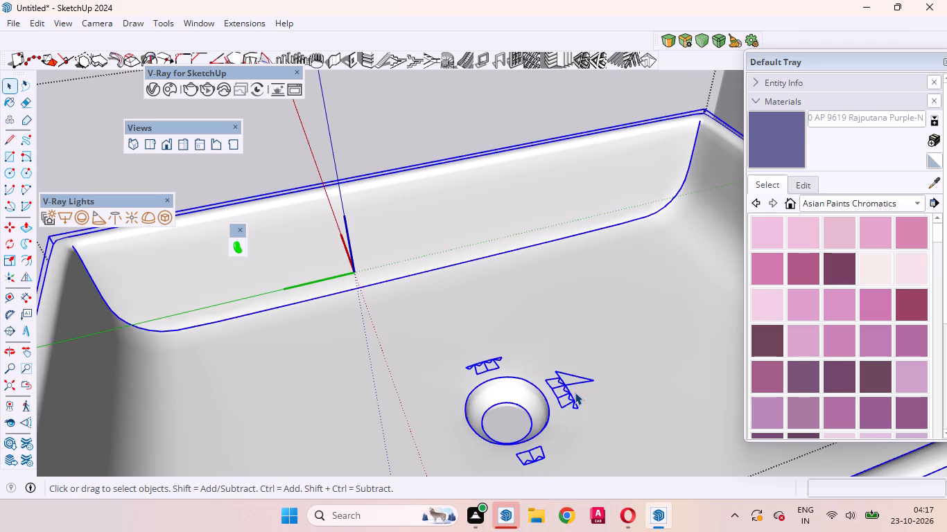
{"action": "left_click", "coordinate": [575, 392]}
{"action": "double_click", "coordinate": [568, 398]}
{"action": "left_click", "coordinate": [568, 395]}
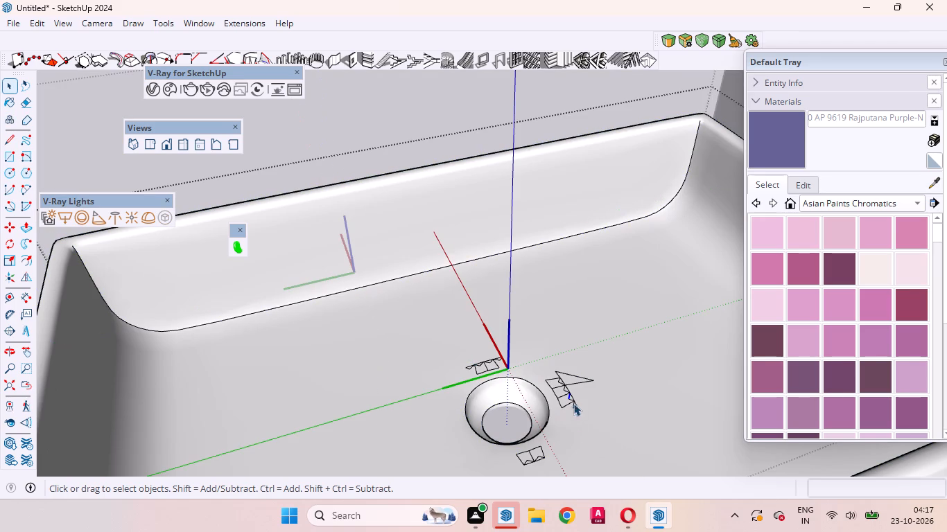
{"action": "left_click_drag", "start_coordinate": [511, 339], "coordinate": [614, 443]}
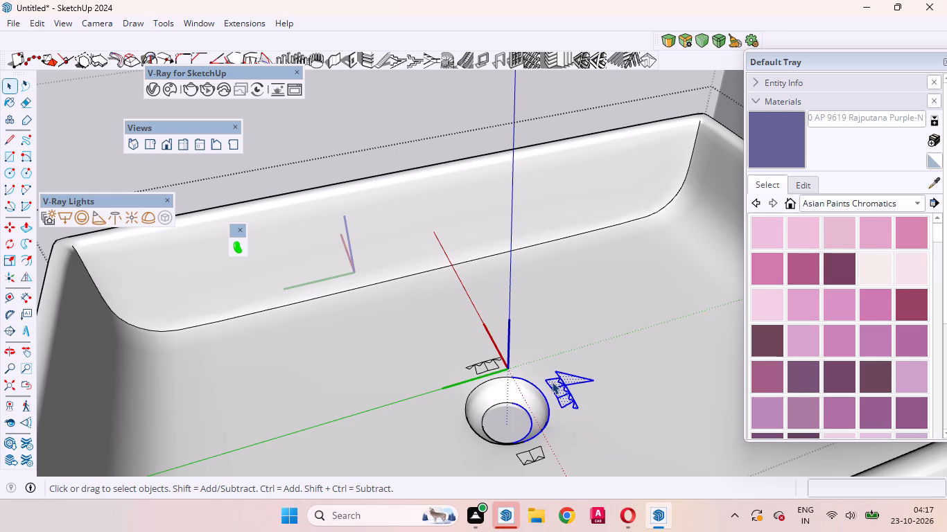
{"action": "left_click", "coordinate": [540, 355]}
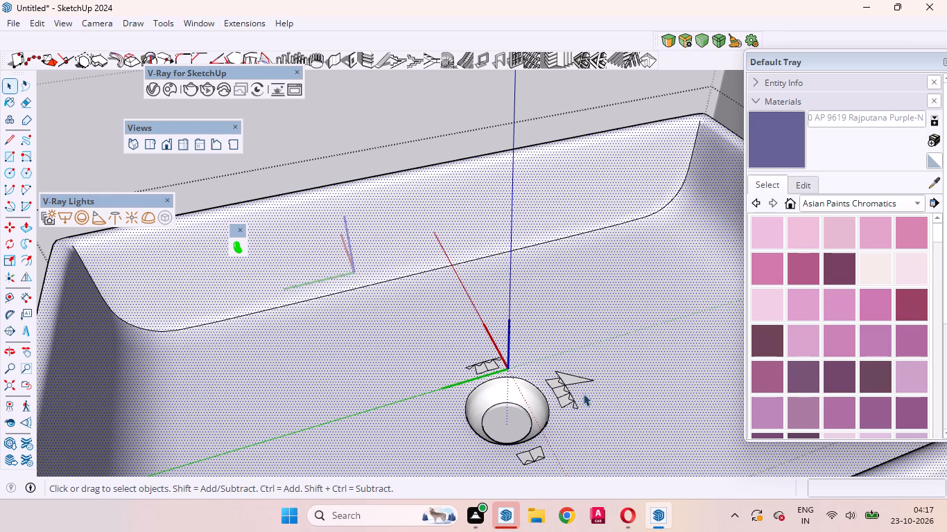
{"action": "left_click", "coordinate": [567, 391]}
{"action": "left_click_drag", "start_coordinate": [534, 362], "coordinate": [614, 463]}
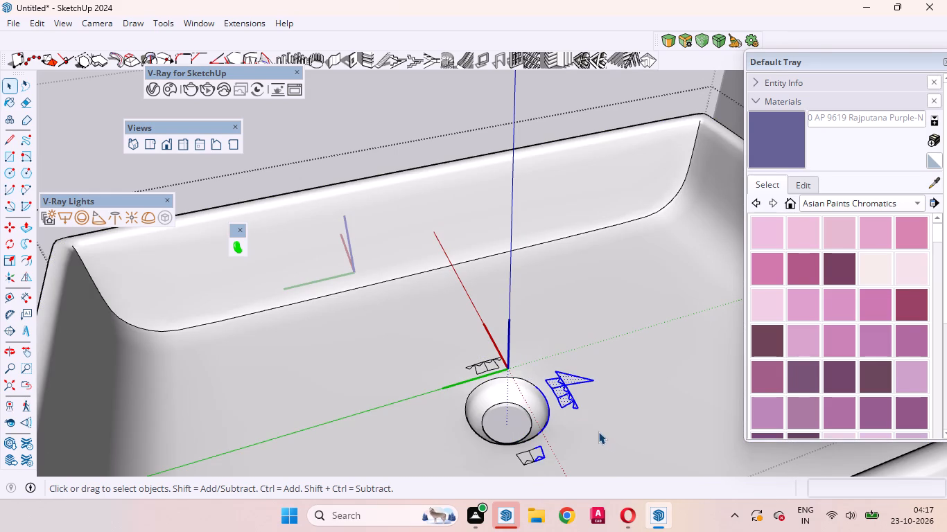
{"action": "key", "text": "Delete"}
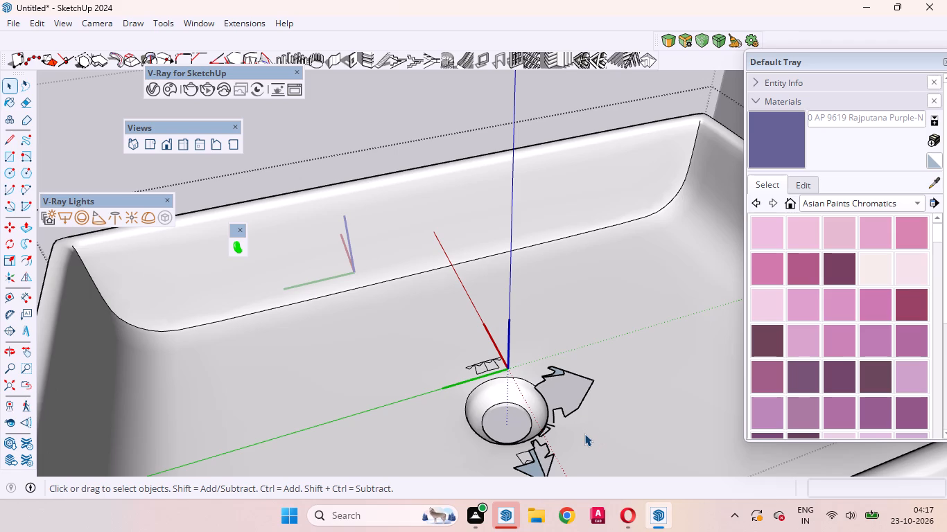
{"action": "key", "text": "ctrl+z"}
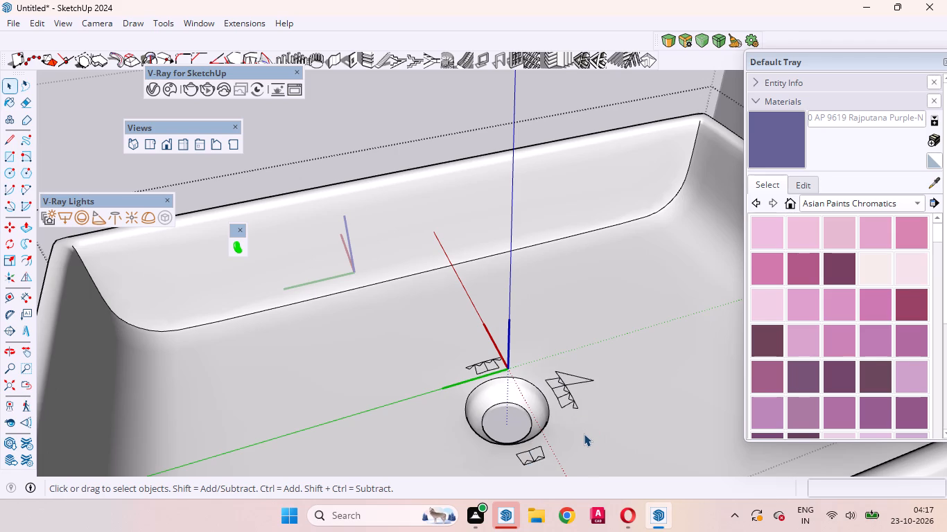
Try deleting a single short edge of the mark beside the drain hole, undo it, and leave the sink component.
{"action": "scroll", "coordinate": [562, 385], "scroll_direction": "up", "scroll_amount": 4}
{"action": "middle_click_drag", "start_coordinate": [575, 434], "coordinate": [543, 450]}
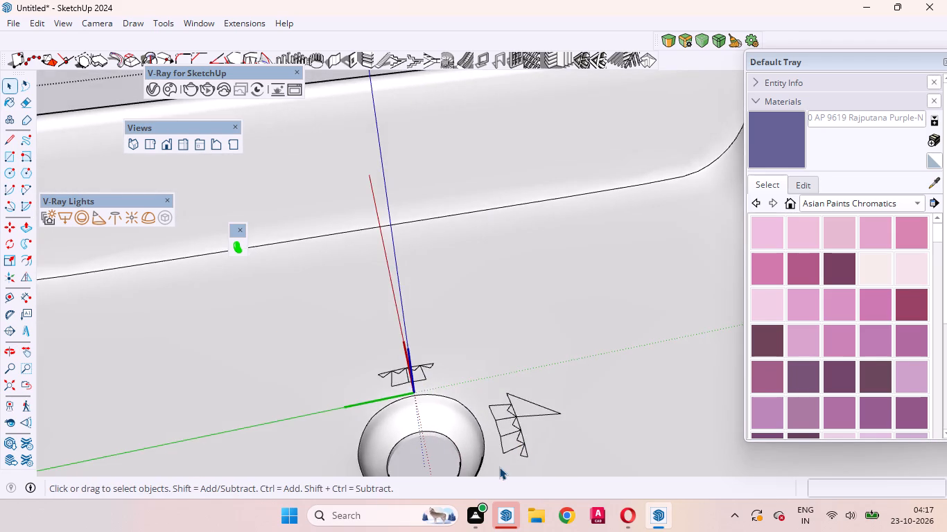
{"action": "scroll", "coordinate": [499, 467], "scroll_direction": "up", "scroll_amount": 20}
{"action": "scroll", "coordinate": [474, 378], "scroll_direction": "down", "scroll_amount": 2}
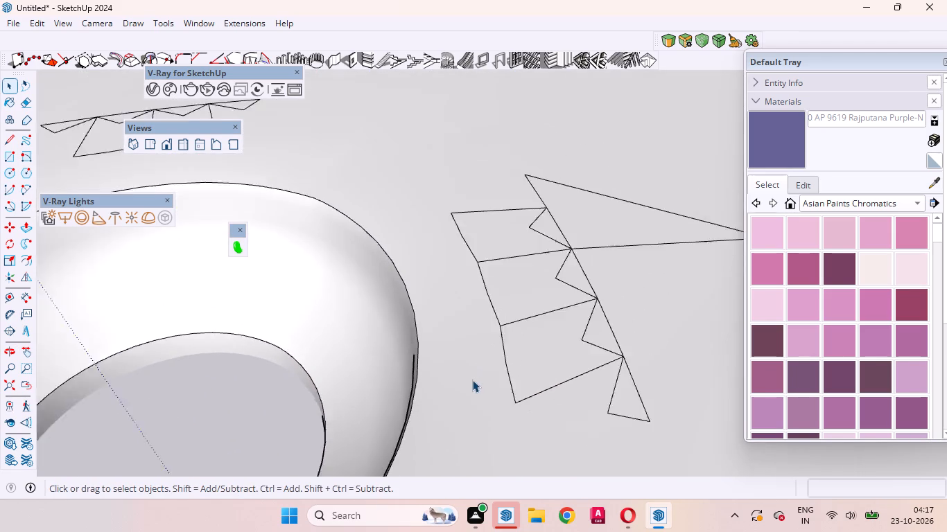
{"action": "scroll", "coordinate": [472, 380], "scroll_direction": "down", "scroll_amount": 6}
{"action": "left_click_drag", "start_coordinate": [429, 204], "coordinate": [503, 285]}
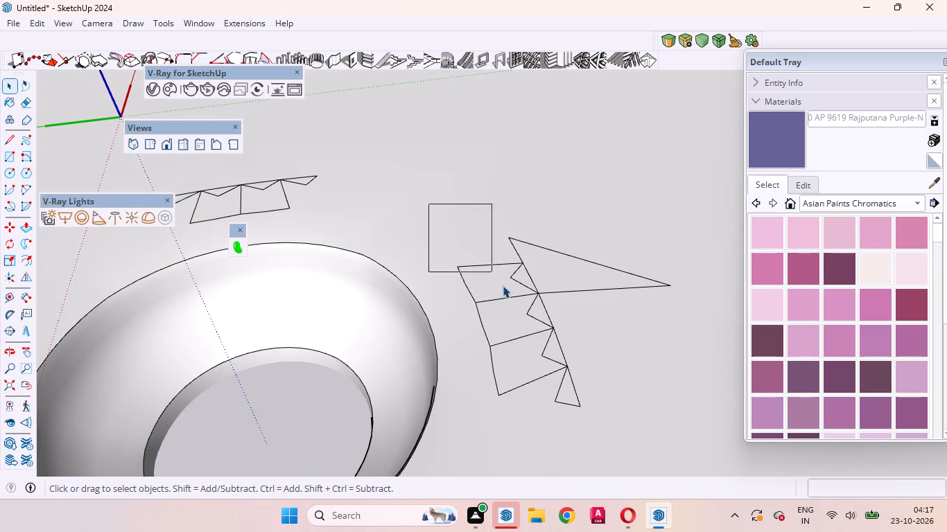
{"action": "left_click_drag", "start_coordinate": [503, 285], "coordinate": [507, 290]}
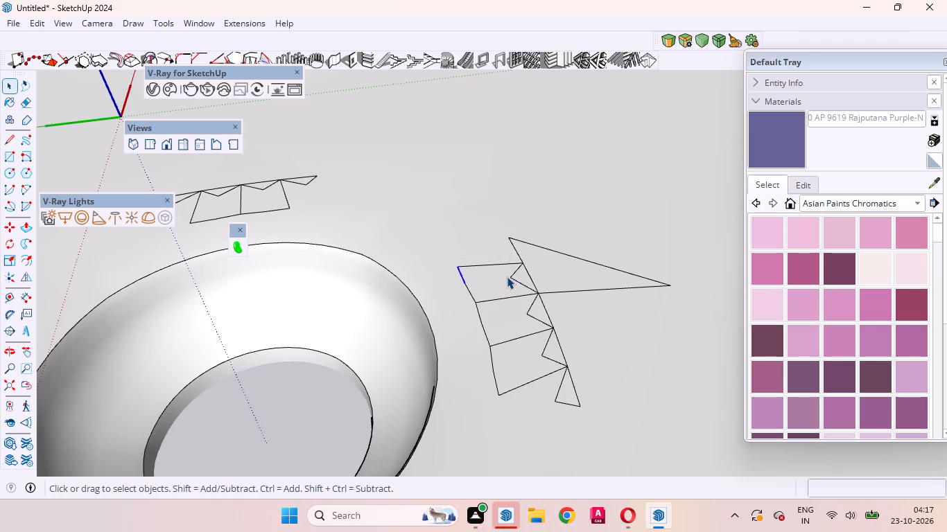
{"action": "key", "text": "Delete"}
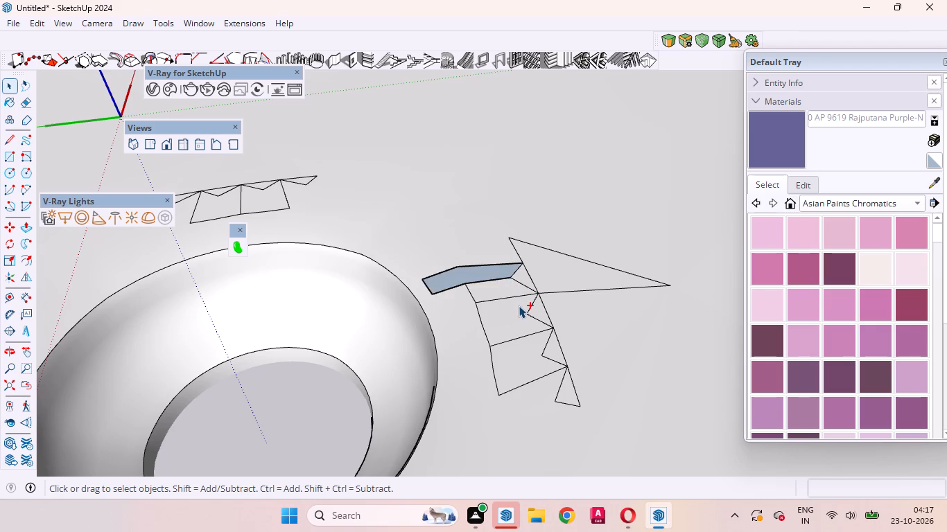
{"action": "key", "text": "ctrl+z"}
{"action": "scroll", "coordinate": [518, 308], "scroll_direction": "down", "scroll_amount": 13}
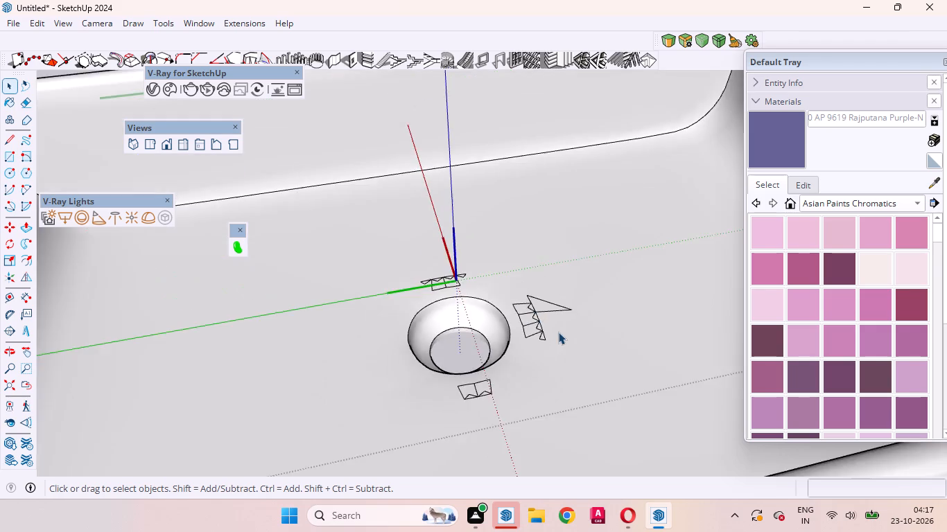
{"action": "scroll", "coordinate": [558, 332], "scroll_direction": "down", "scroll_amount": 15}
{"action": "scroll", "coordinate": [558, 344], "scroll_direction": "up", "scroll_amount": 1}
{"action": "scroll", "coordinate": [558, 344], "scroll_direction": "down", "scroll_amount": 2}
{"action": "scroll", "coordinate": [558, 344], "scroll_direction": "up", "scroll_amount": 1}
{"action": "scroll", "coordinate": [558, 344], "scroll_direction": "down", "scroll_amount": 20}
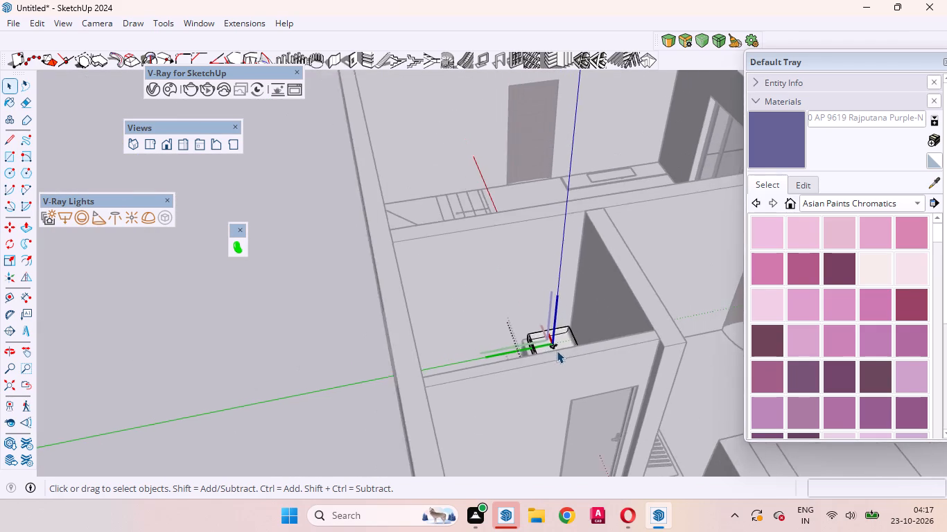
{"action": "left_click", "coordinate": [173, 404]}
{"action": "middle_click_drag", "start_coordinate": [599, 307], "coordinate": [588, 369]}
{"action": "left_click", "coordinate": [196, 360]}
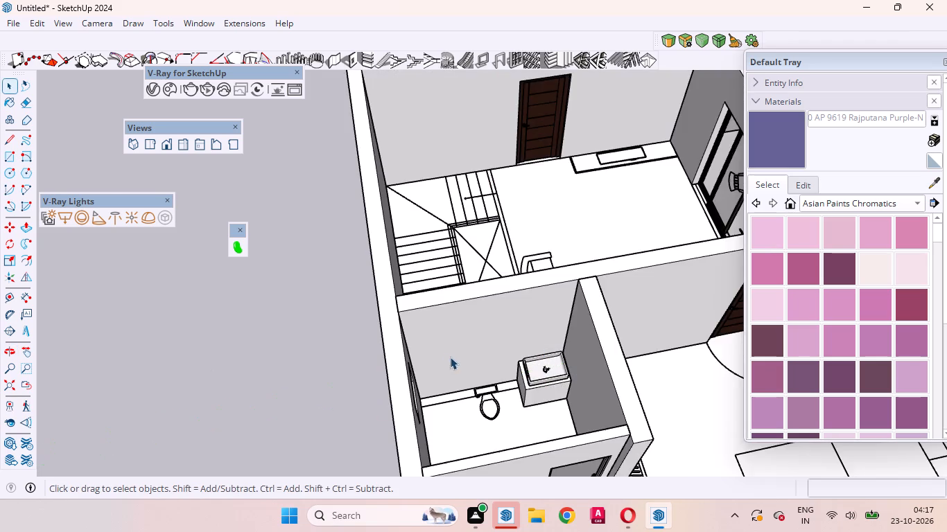
Open the bathroom counter block for editing and draw a 2' 4" vertical line down the middle of its front face.
{"action": "scroll", "coordinate": [475, 364], "scroll_direction": "up", "scroll_amount": 9}
{"action": "middle_click_drag", "start_coordinate": [537, 424], "coordinate": [521, 321]}
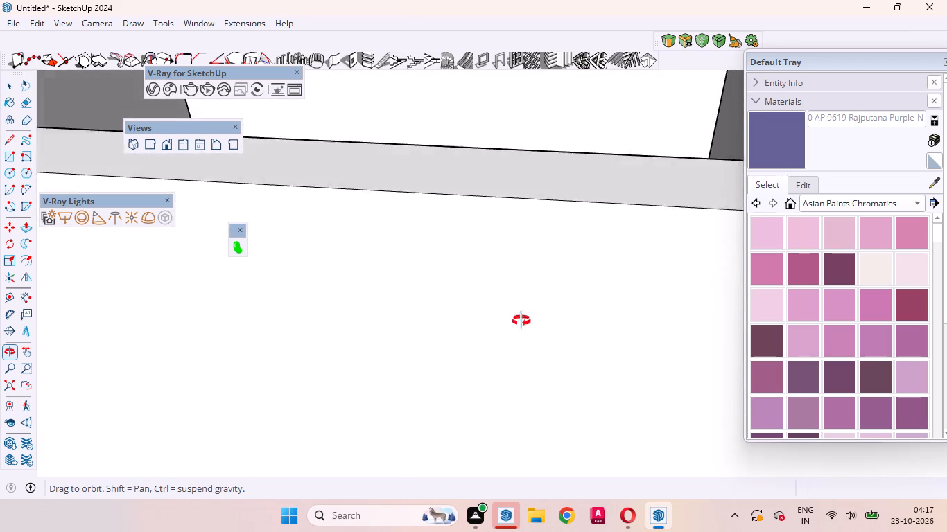
{"action": "middle_click_drag", "start_coordinate": [521, 321], "coordinate": [712, 407]}
{"action": "scroll", "coordinate": [657, 297], "scroll_direction": "up", "scroll_amount": 9}
{"action": "scroll", "coordinate": [532, 400], "scroll_direction": "down", "scroll_amount": 3}
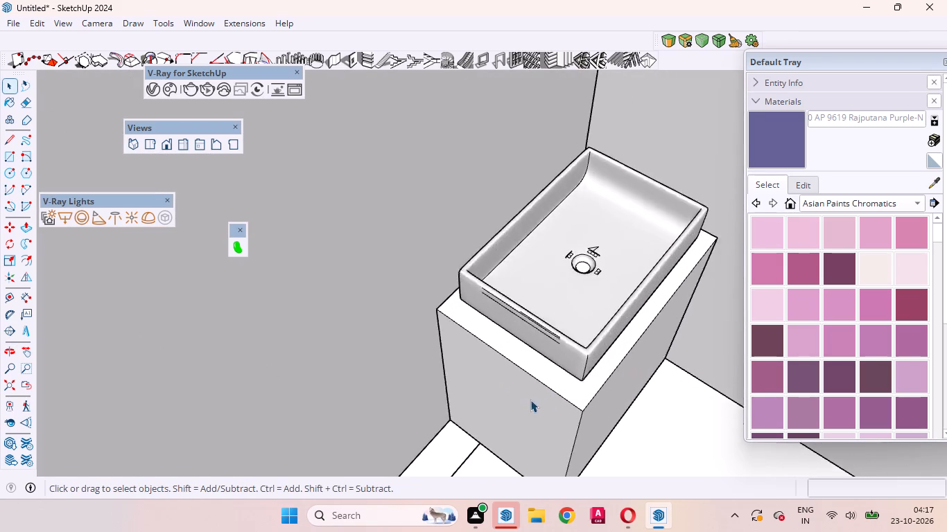
{"action": "scroll", "coordinate": [530, 400], "scroll_direction": "down", "scroll_amount": 8}
{"action": "middle_click_drag", "start_coordinate": [559, 407], "coordinate": [502, 463]}
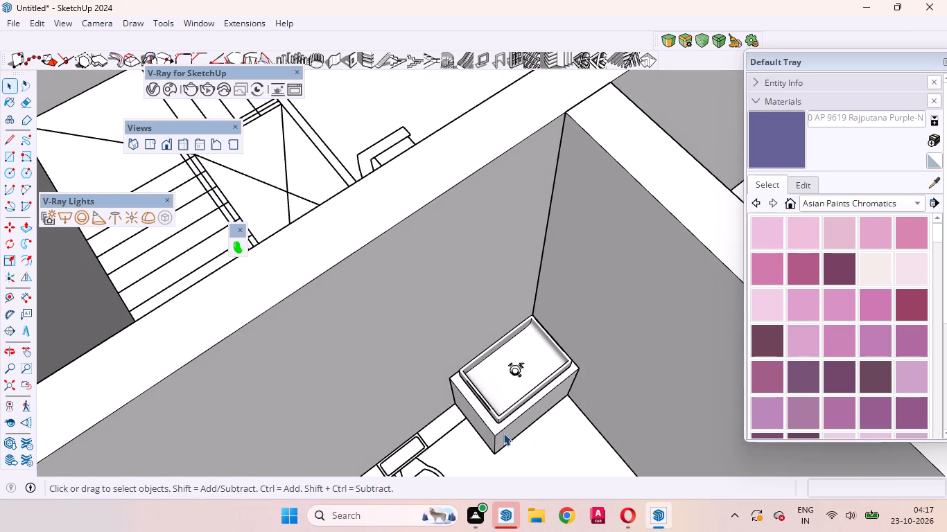
{"action": "scroll", "coordinate": [572, 440], "scroll_direction": "up", "scroll_amount": 2}
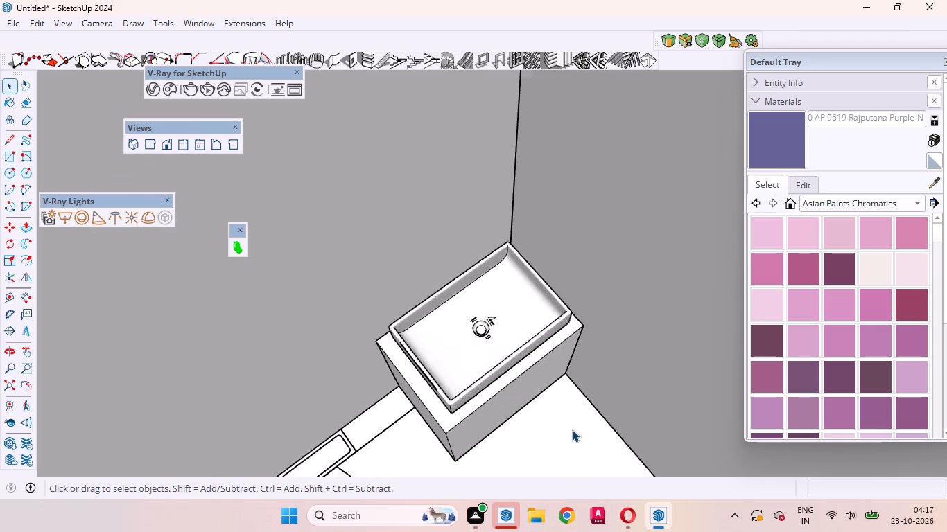
{"action": "scroll", "coordinate": [572, 429], "scroll_direction": "up", "scroll_amount": 3}
{"action": "middle_click_drag", "start_coordinate": [551, 419], "coordinate": [462, 348]}
{"action": "scroll", "coordinate": [460, 372], "scroll_direction": "up", "scroll_amount": 8}
{"action": "scroll", "coordinate": [455, 409], "scroll_direction": "down", "scroll_amount": 1}
{"action": "triple_click", "coordinate": [446, 394]}
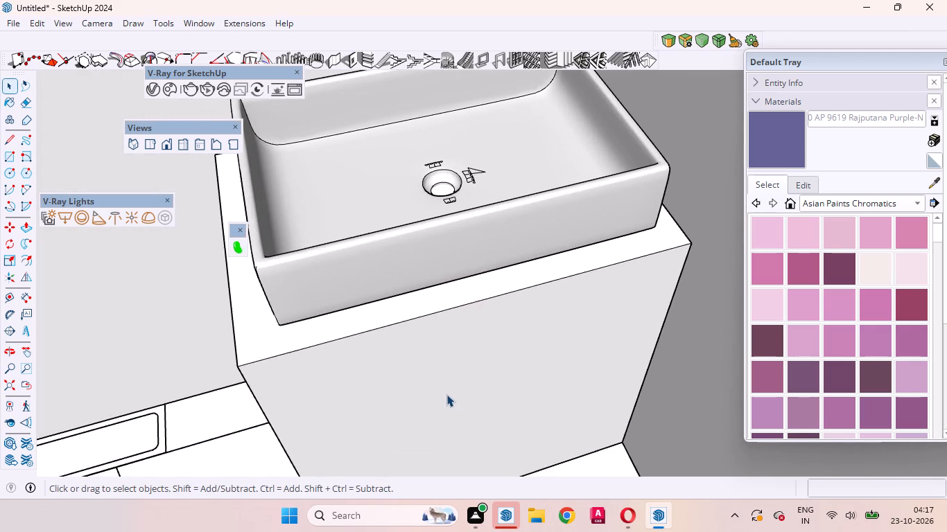
{"action": "left_click", "coordinate": [483, 378]}
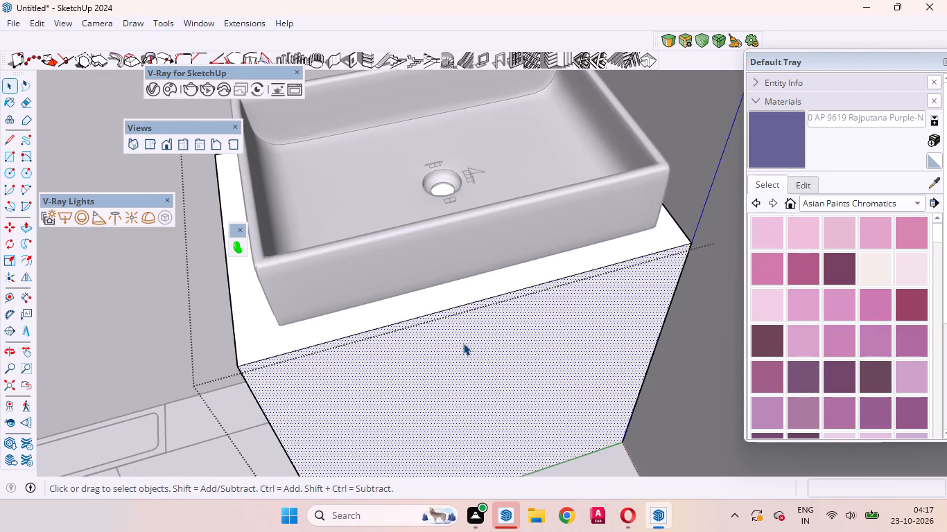
{"action": "key", "text": "l"}
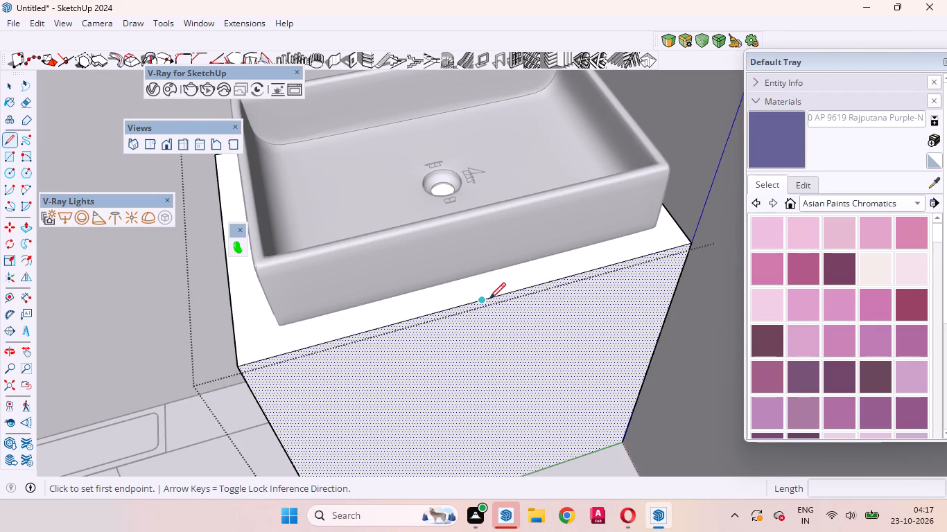
{"action": "left_click", "coordinate": [489, 298]}
{"action": "scroll", "coordinate": [494, 336], "scroll_direction": "down", "scroll_amount": 4}
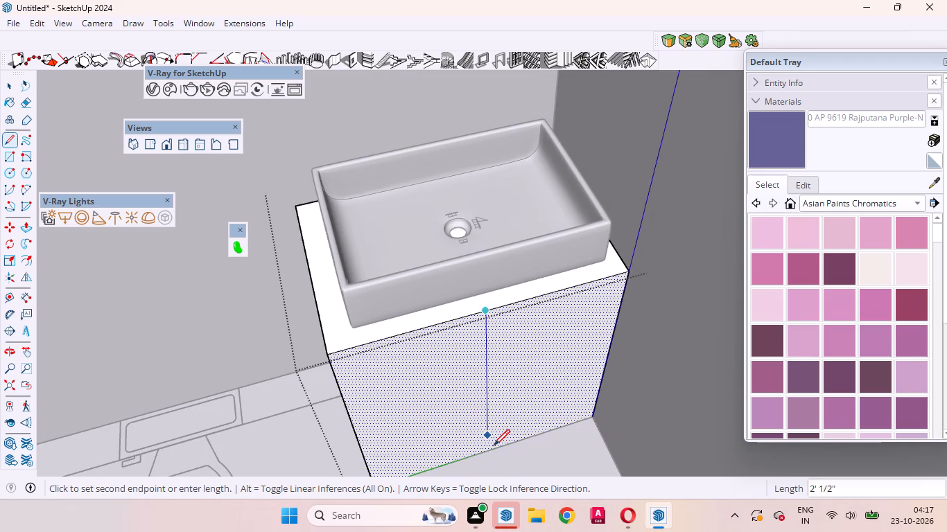
{"action": "left_click", "coordinate": [487, 452]}
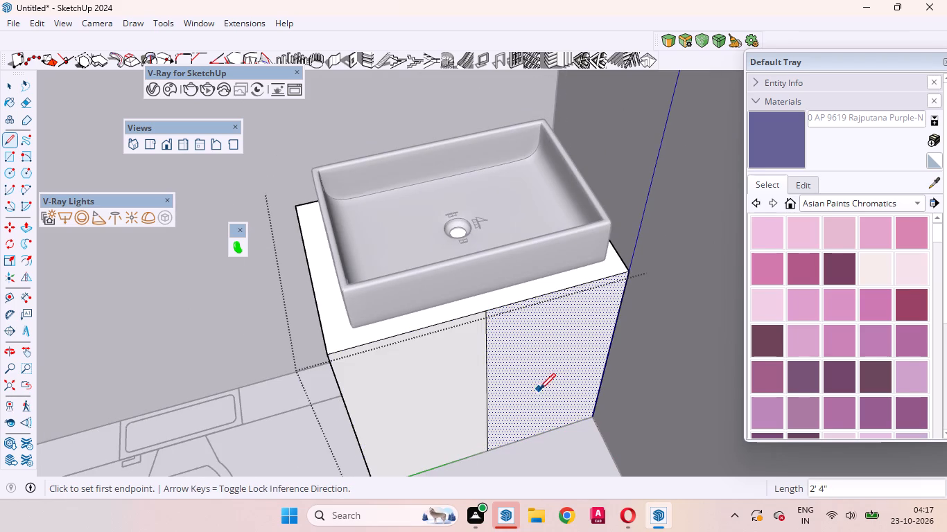
{"action": "key", "text": "space"}
Copy the vertical centre line on the counter's front face 1.5 mm sideways, away from the toilet.
{"action": "left_click", "coordinate": [470, 376]}
{"action": "scroll", "coordinate": [484, 347], "scroll_direction": "up", "scroll_amount": 2}
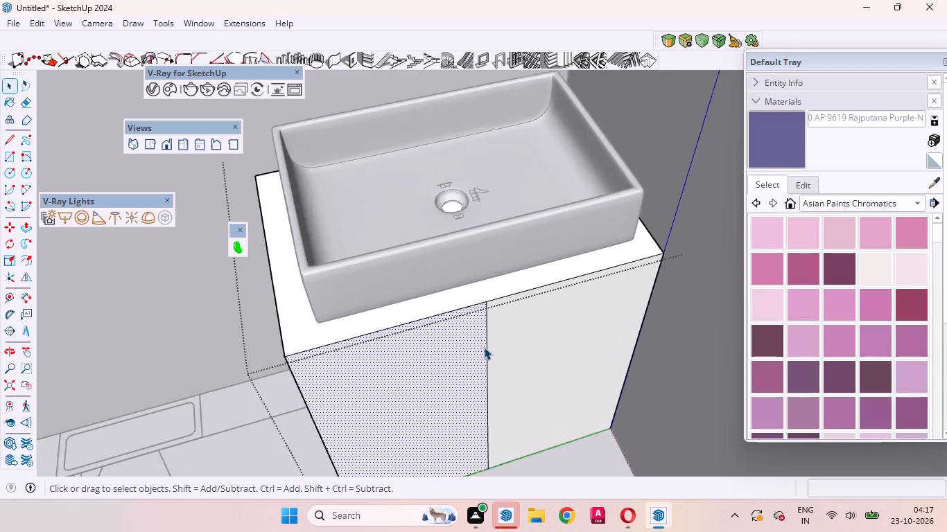
{"action": "scroll", "coordinate": [484, 347], "scroll_direction": "up", "scroll_amount": 3}
{"action": "left_click", "coordinate": [487, 353]}
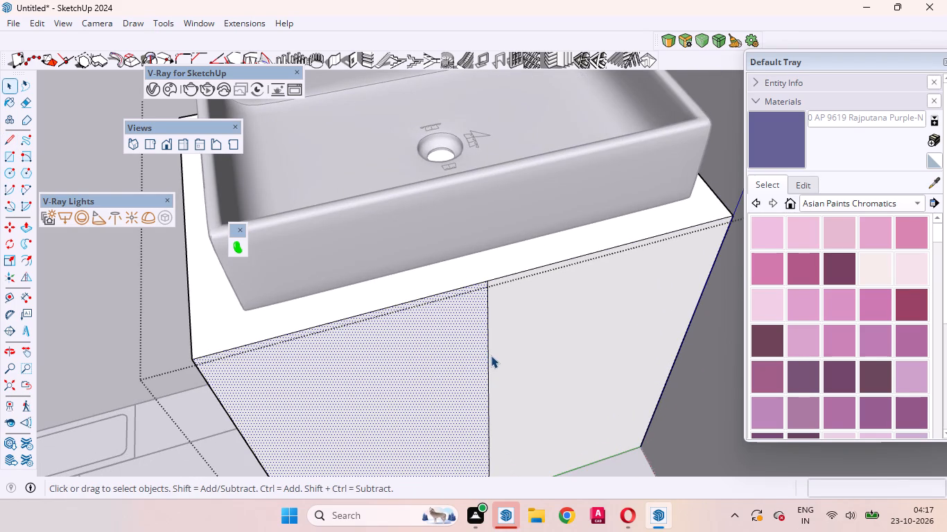
{"action": "key", "text": "m"}
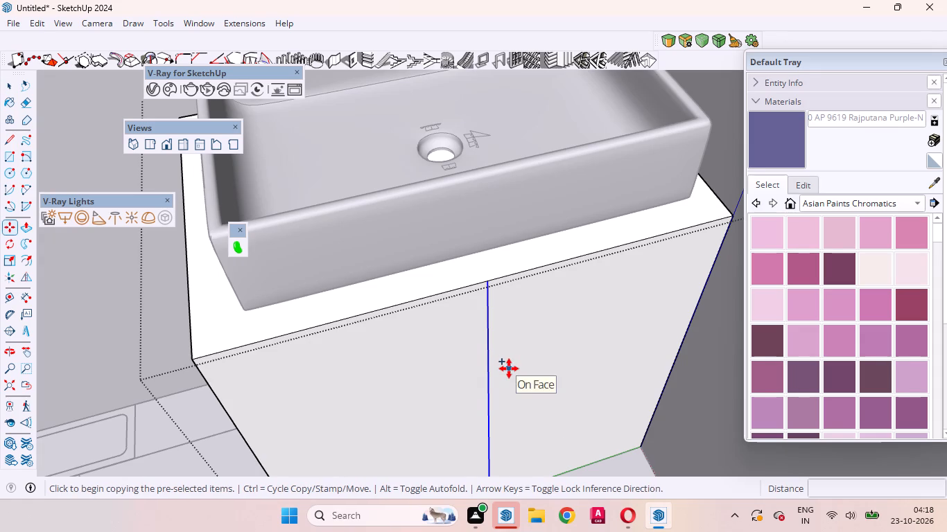
{"action": "left_click", "coordinate": [509, 369]}
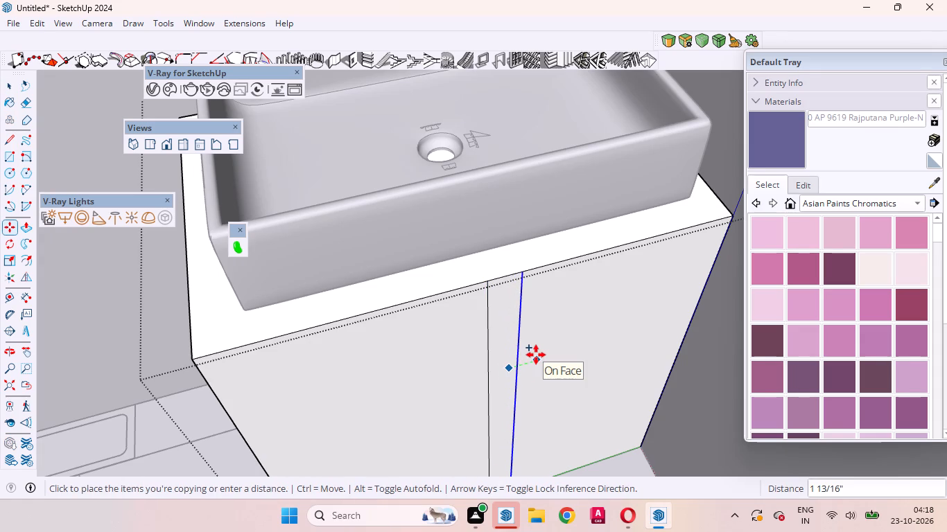
{"action": "key", "text": "1"}
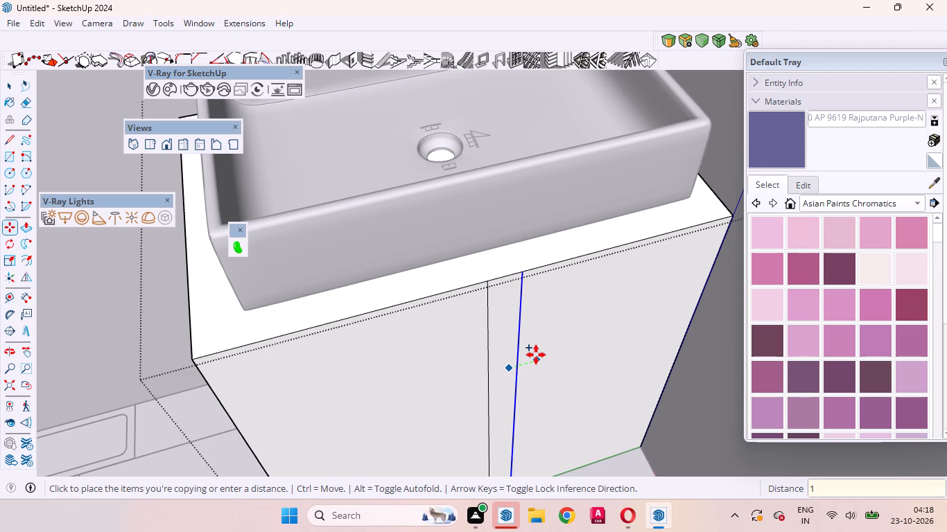
{"action": "key", "text": "period"}
{"action": "type", "text": "5mm"}
{"action": "key", "text": "Return"}
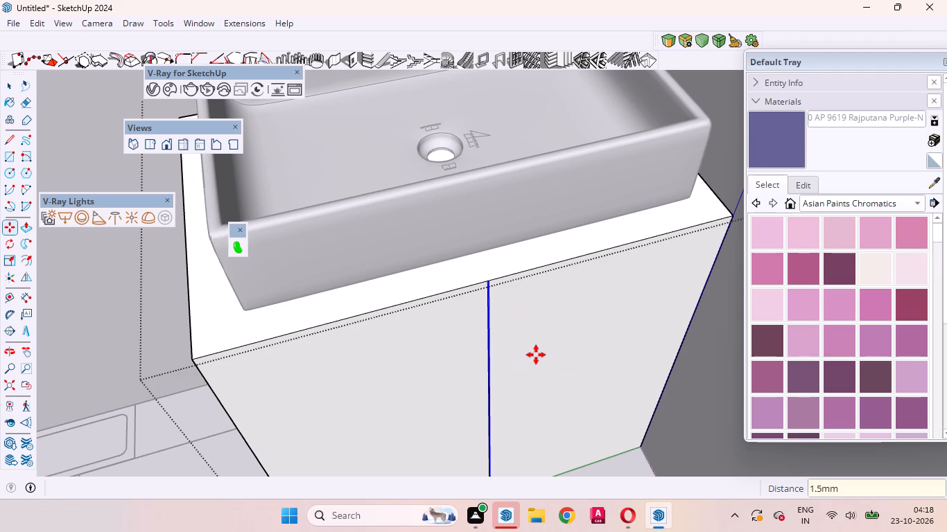
{"action": "key", "text": "space"}
{"action": "scroll", "coordinate": [494, 319], "scroll_direction": "up", "scroll_amount": 14}
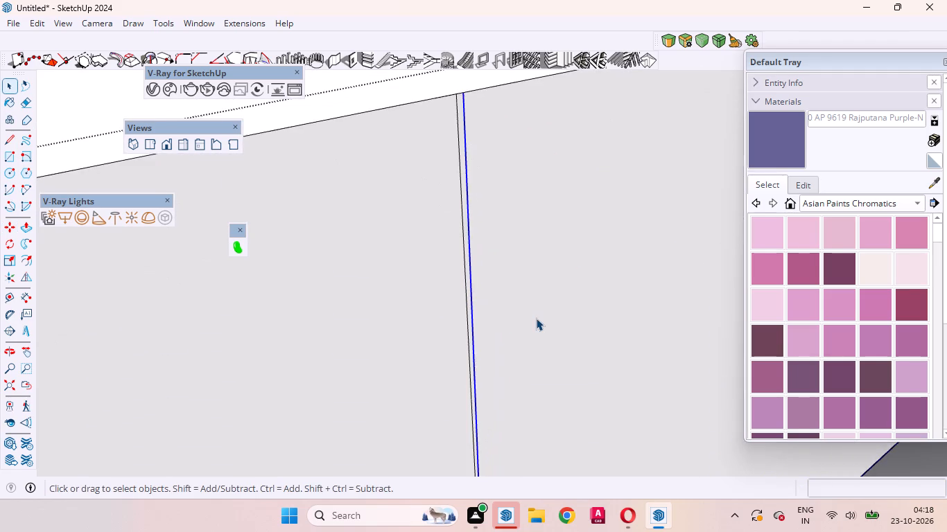
{"action": "scroll", "coordinate": [536, 318], "scroll_direction": "down", "scroll_amount": 4}
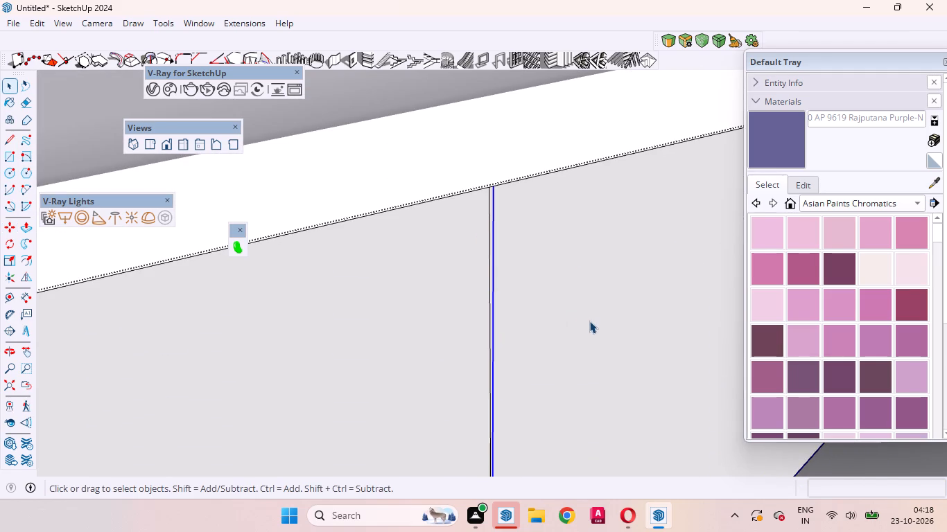
Copy the selected offset line on the counter's front face 1.5 mm toward the toilet, onto the centre line.
{"action": "key", "text": "m"}
{"action": "left_click", "coordinate": [595, 335]}
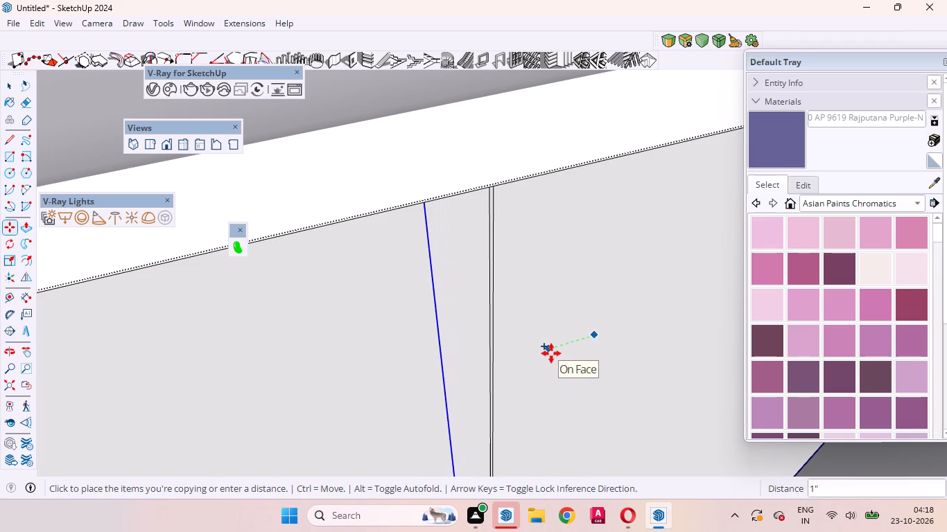
{"action": "key", "text": "1"}
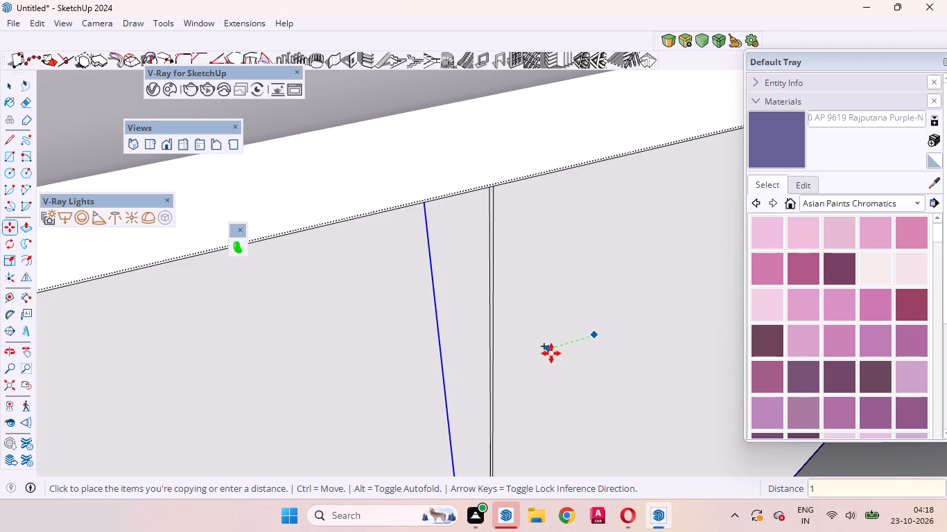
{"action": "key", "text": "comma"}
{"action": "key", "text": "BackSpace"}
{"action": "key", "text": "period"}
{"action": "key", "text": "5"}
{"action": "type", "text": "mm"}
{"action": "key", "text": "Return"}
{"action": "key", "text": "space"}
Copy the counter front's centre line another 1.5 mm toward the toilet.
{"action": "scroll", "coordinate": [507, 272], "scroll_direction": "up", "scroll_amount": 6}
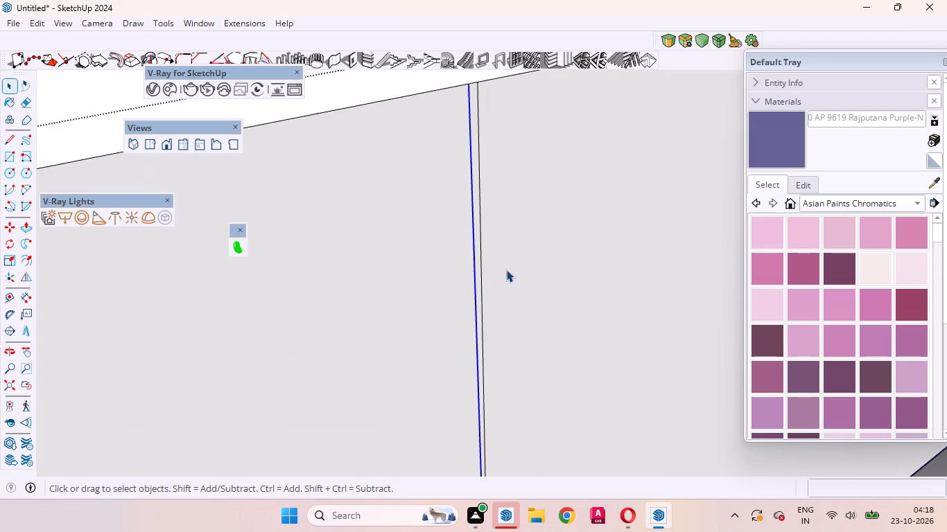
{"action": "scroll", "coordinate": [501, 289], "scroll_direction": "down", "scroll_amount": 5}
{"action": "middle_click_drag", "start_coordinate": [546, 307], "coordinate": [508, 338]}
{"action": "scroll", "coordinate": [487, 323], "scroll_direction": "up", "scroll_amount": 4}
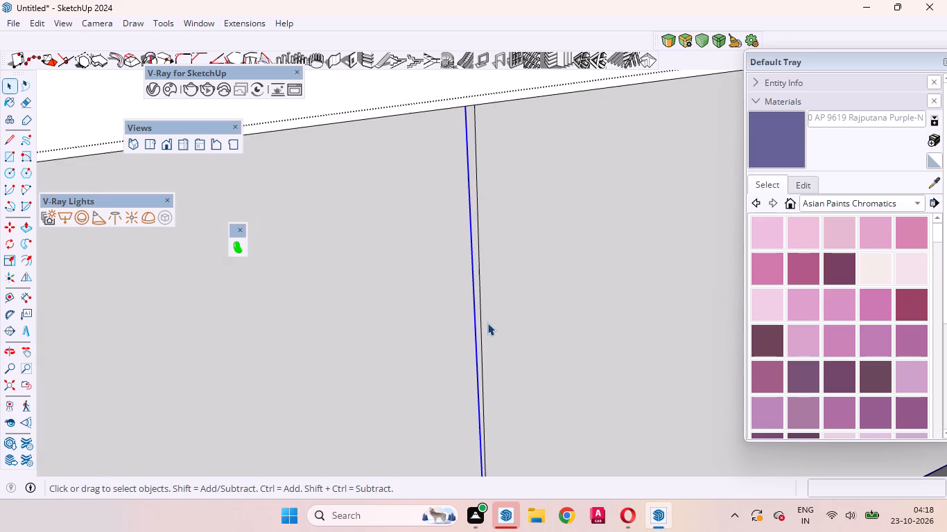
{"action": "key", "text": "m"}
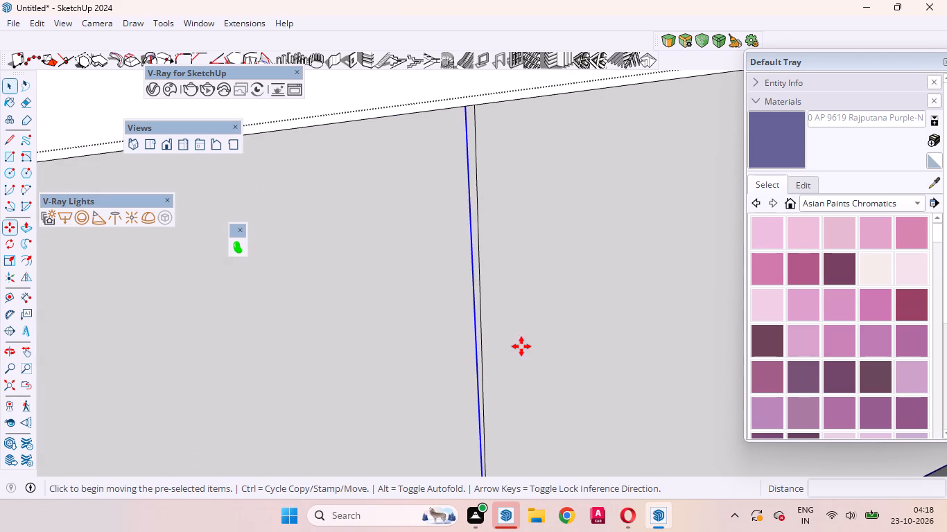
{"action": "left_click", "coordinate": [537, 353]}
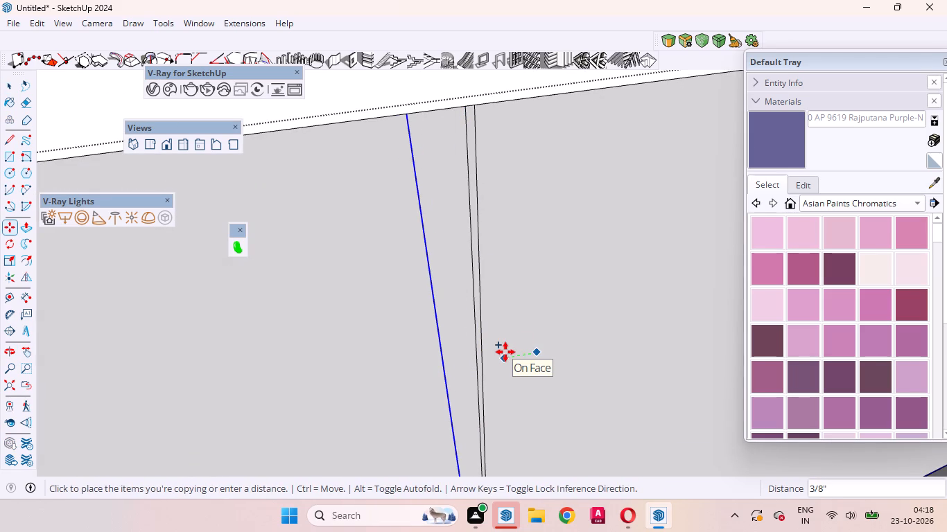
{"action": "key", "text": "1"}
{"action": "key", "text": "period"}
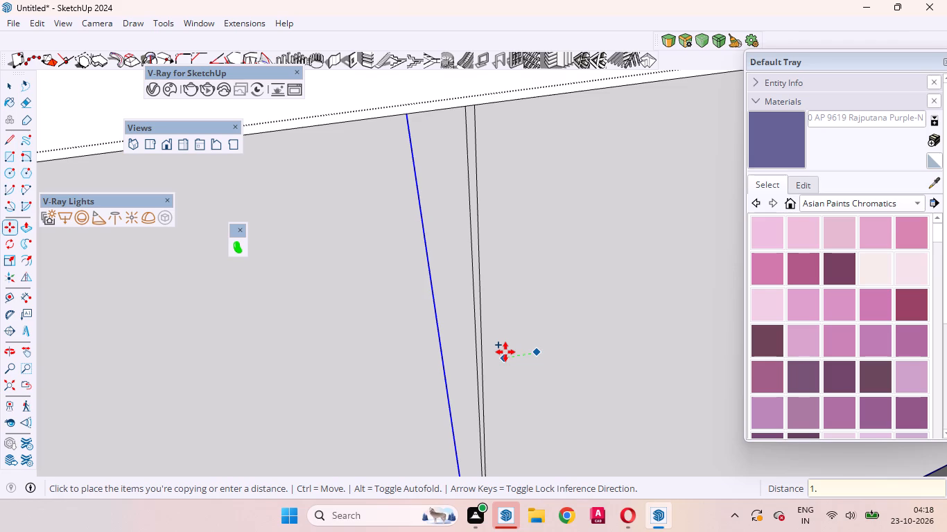
{"action": "type", "text": "5mm"}
{"action": "key", "text": "Return"}
{"action": "key", "text": "space"}
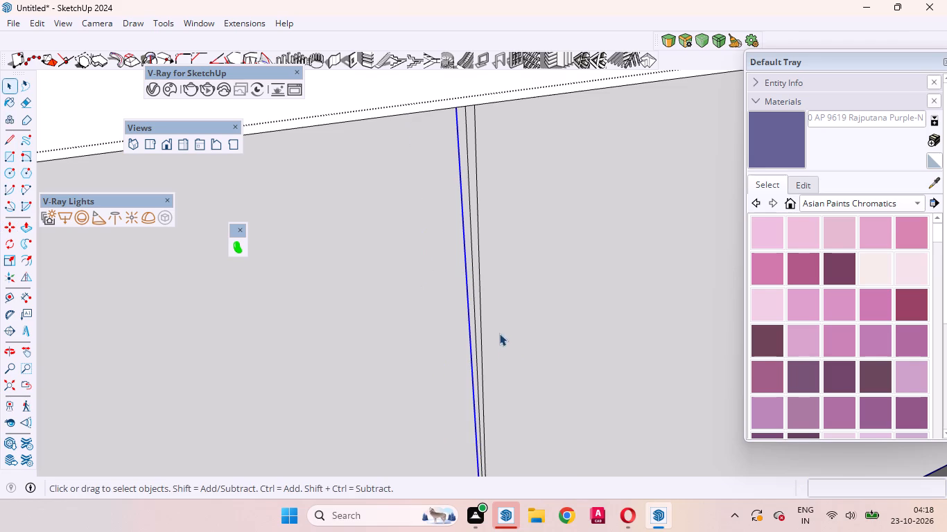
Delete the middle of the three closely spaced vertical lines on the counter's front face.
{"action": "left_click", "coordinate": [477, 305]}
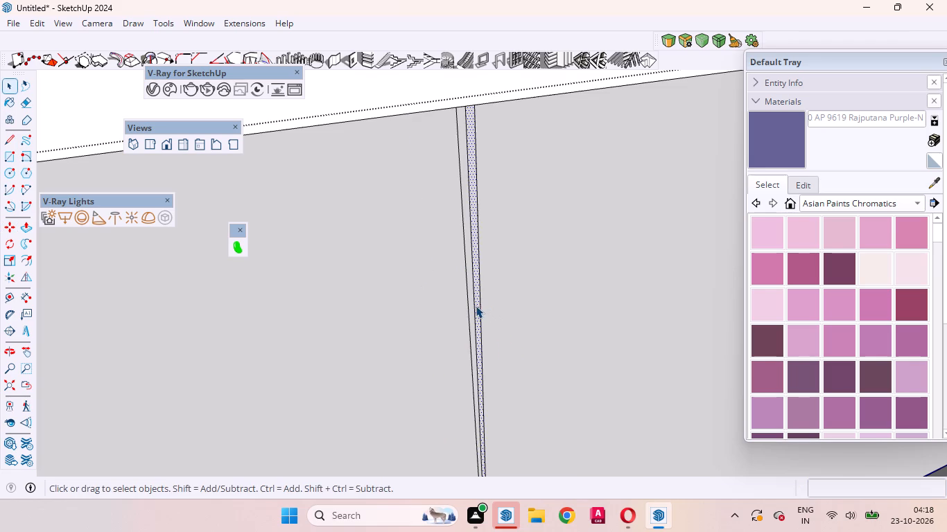
{"action": "left_click", "coordinate": [473, 305]}
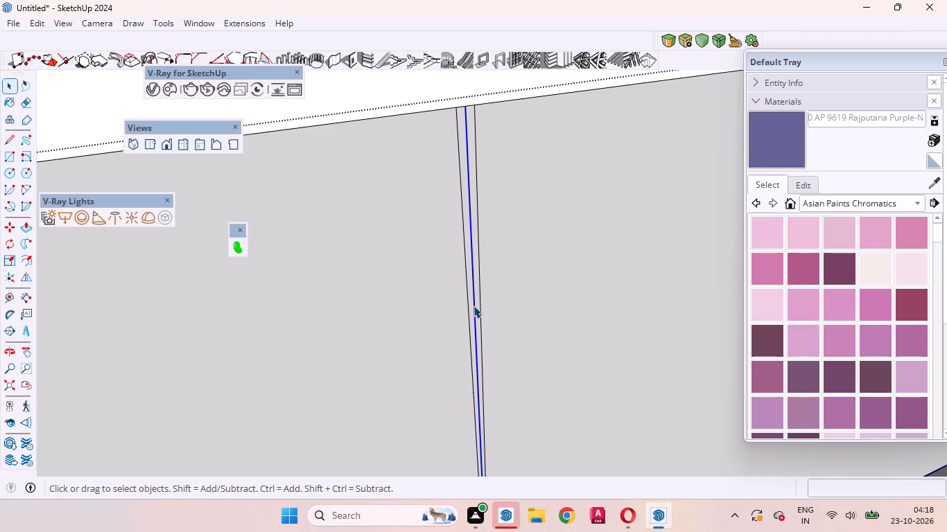
{"action": "key", "text": "Delete"}
Push both large front panels of the counter 16 mm inward with new starting faces, beginning with the panel nearest the toilet.
{"action": "scroll", "coordinate": [571, 331], "scroll_direction": "down", "scroll_amount": 4}
{"action": "scroll", "coordinate": [627, 237], "scroll_direction": "down", "scroll_amount": 4}
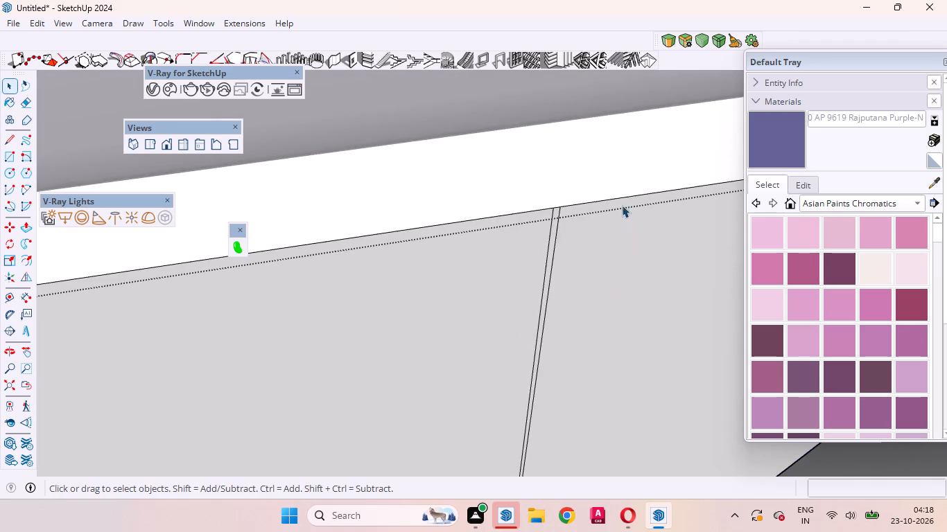
{"action": "scroll", "coordinate": [620, 195], "scroll_direction": "down", "scroll_amount": 6}
{"action": "scroll", "coordinate": [620, 175], "scroll_direction": "up", "scroll_amount": 1}
{"action": "scroll", "coordinate": [620, 175], "scroll_direction": "down", "scroll_amount": 5}
{"action": "left_click", "coordinate": [496, 283]}
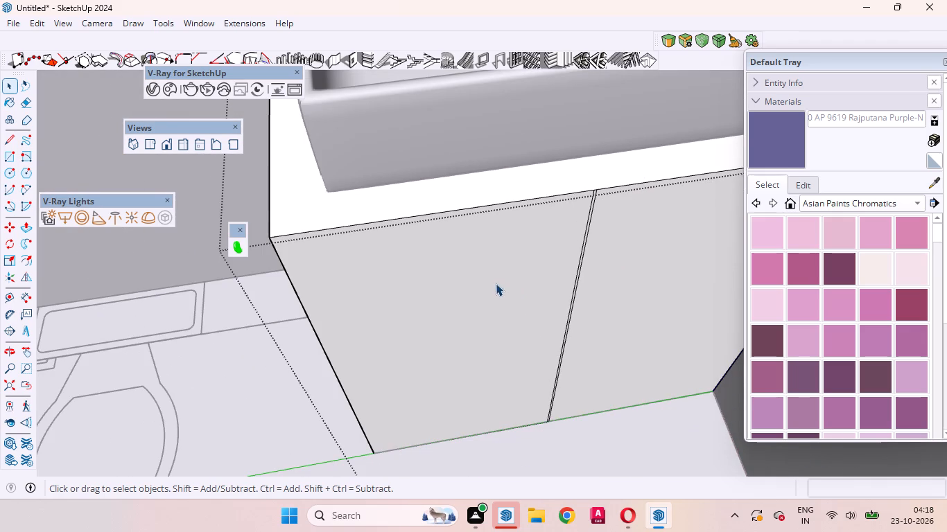
{"action": "key", "text": "p"}
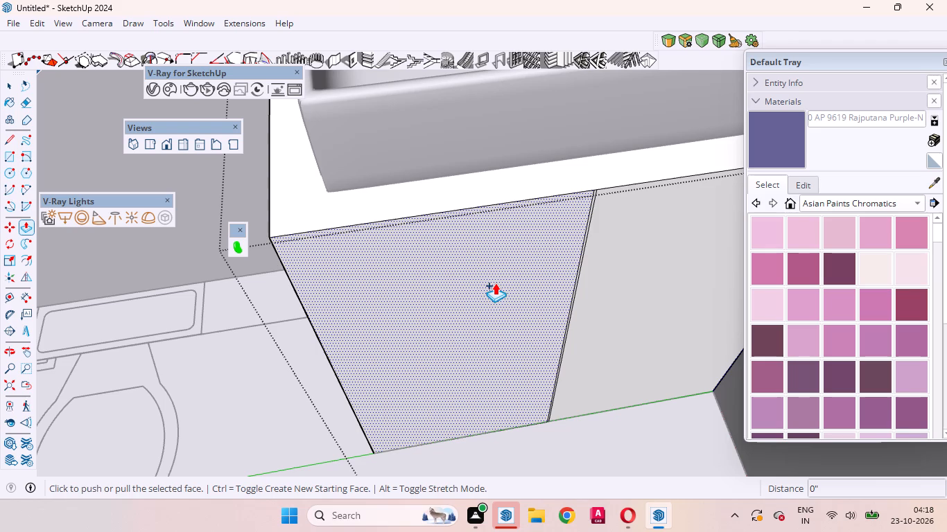
{"action": "left_click", "coordinate": [495, 283]}
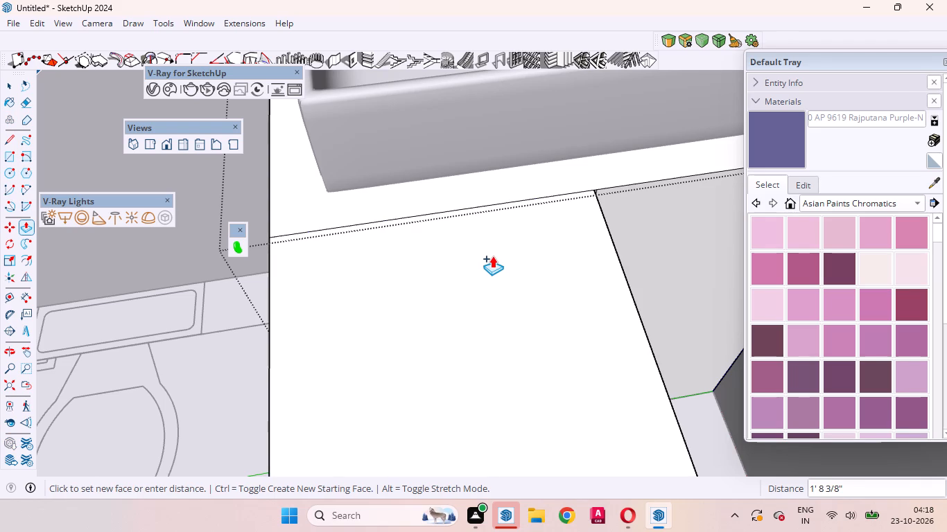
{"action": "key", "text": "ctrl+z"}
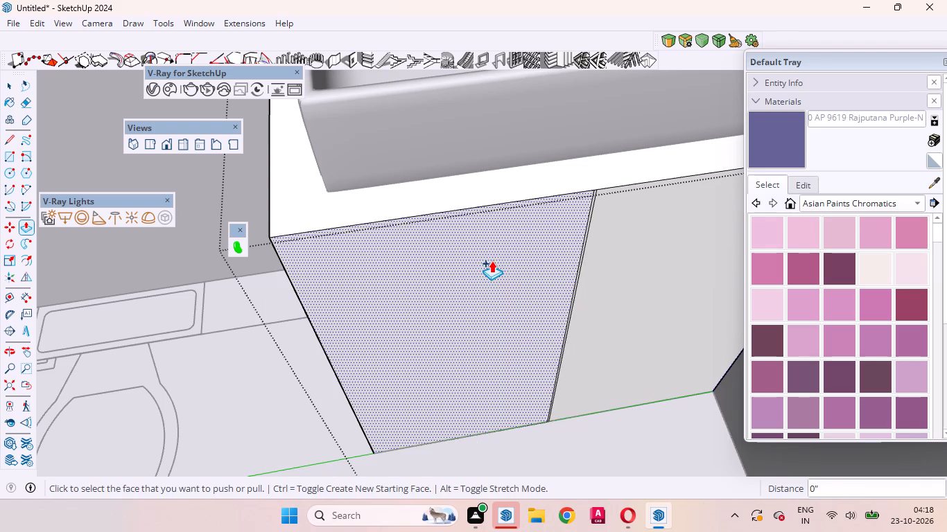
{"action": "left_click", "coordinate": [492, 260]}
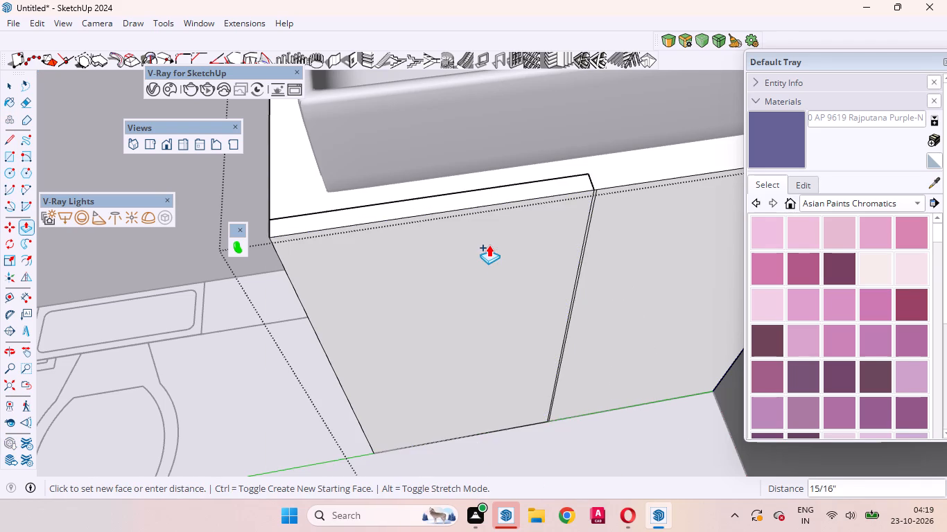
{"action": "key", "text": "1"}
{"action": "key", "text": "8"}
{"action": "key", "text": "BackSpace"}
{"action": "type", "text": "6mm"}
{"action": "key", "text": "Return"}
{"action": "double_click", "coordinate": [640, 261]}
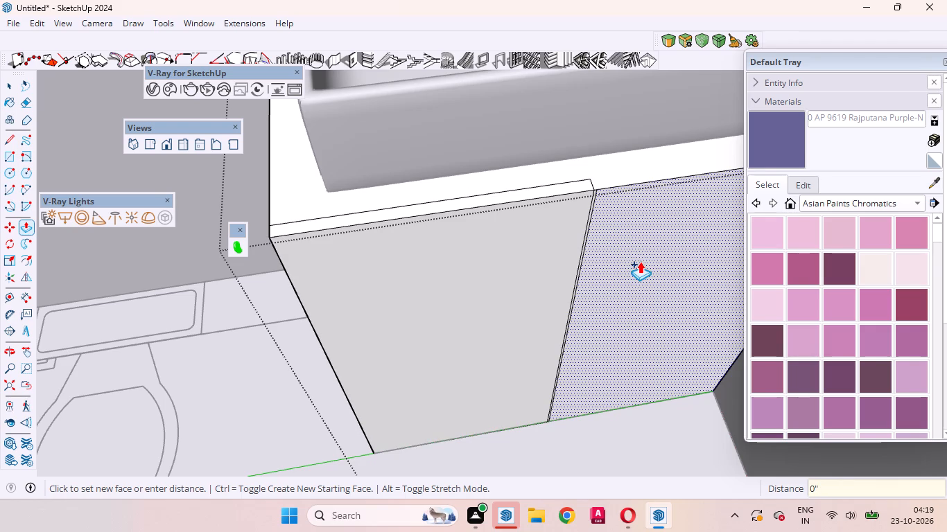
{"action": "key", "text": "space"}
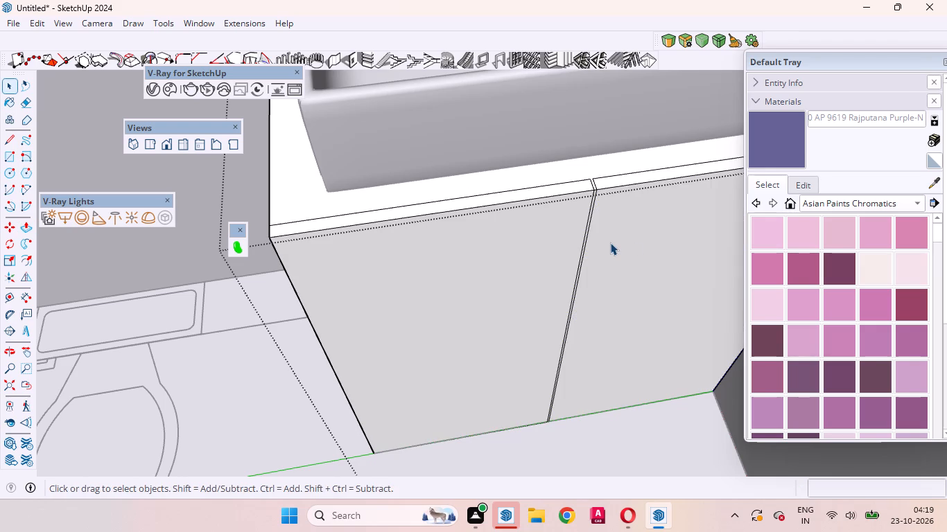
Push the narrow strip between the two door panels 16 mm inward, and leave the counter block.
{"action": "key", "text": "p"}
{"action": "scroll", "coordinate": [605, 222], "scroll_direction": "up", "scroll_amount": 8}
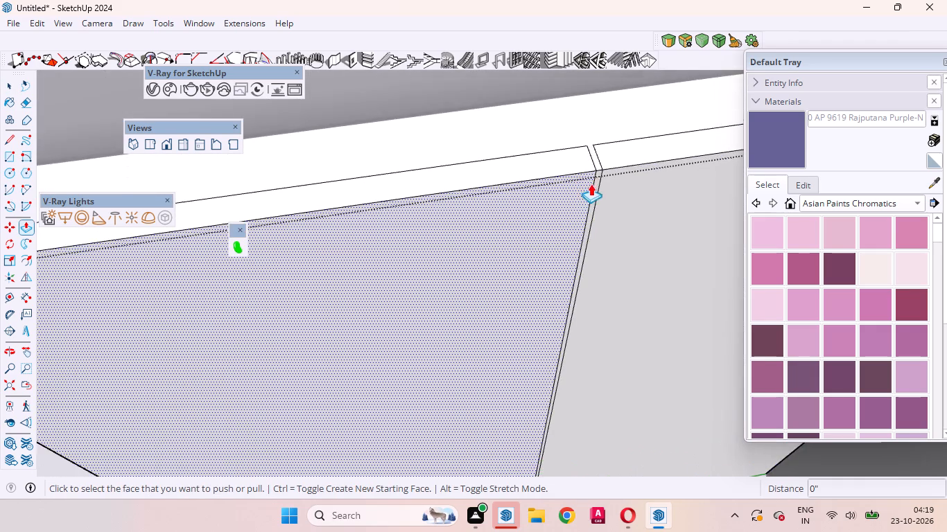
{"action": "scroll", "coordinate": [592, 184], "scroll_direction": "up", "scroll_amount": 8}
{"action": "double_click", "coordinate": [596, 198]}
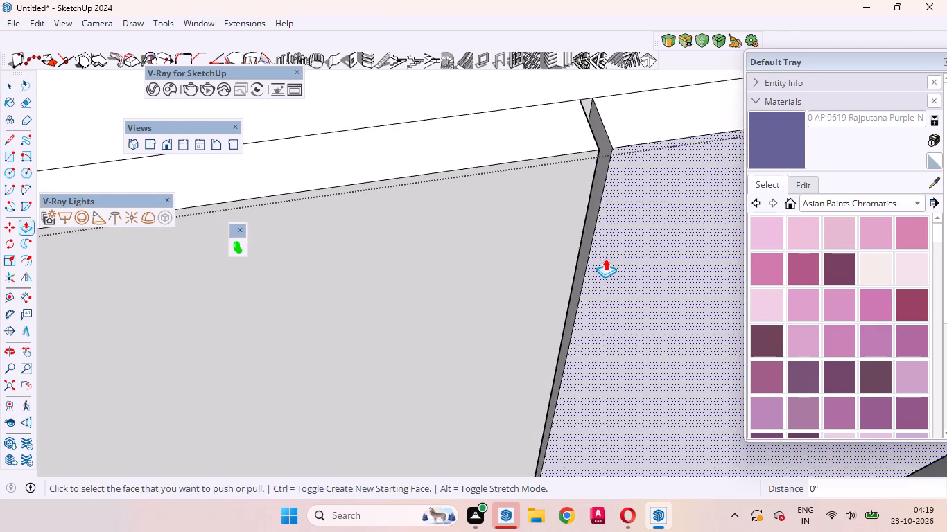
{"action": "scroll", "coordinate": [605, 258], "scroll_direction": "down", "scroll_amount": 5}
{"action": "scroll", "coordinate": [638, 203], "scroll_direction": "down", "scroll_amount": 14}
{"action": "middle_click_drag", "start_coordinate": [572, 254], "coordinate": [607, 255]}
{"action": "scroll", "coordinate": [539, 279], "scroll_direction": "down", "scroll_amount": 8}
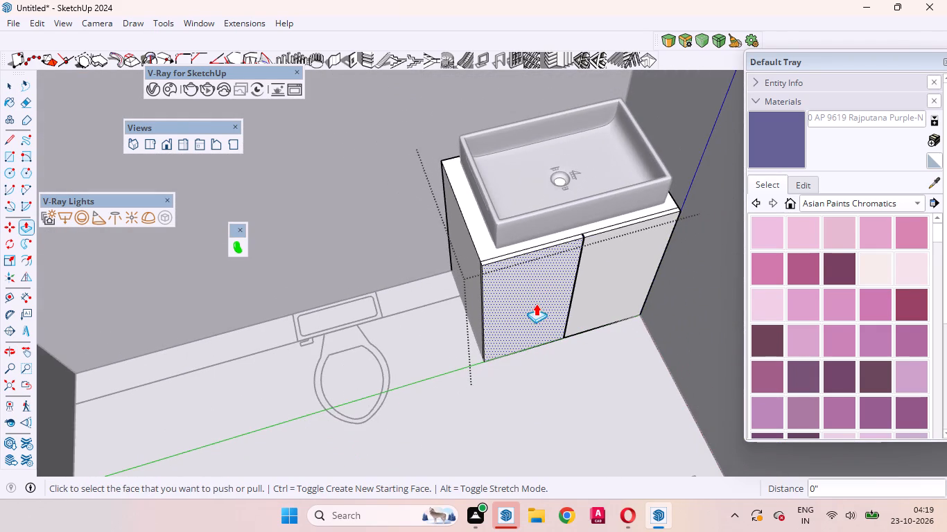
{"action": "key", "text": "space"}
{"action": "scroll", "coordinate": [483, 373], "scroll_direction": "down", "scroll_amount": 20}
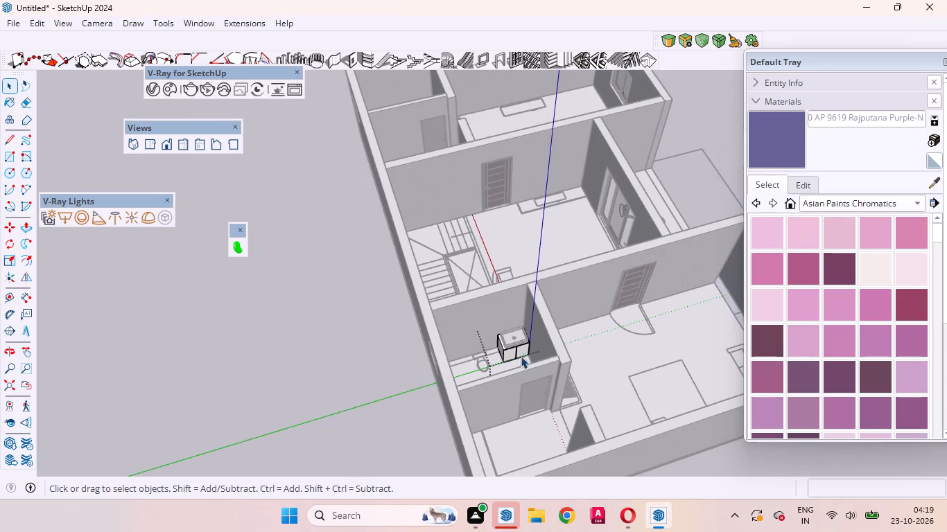
{"action": "left_click", "coordinate": [247, 387]}
Examine the bathroom with its counter, sink and toilet outline, and the adjoining rooms, from several angles.
{"action": "scroll", "coordinate": [527, 380], "scroll_direction": "up", "scroll_amount": 11}
{"action": "middle_click_drag", "start_coordinate": [514, 330], "coordinate": [433, 353]}
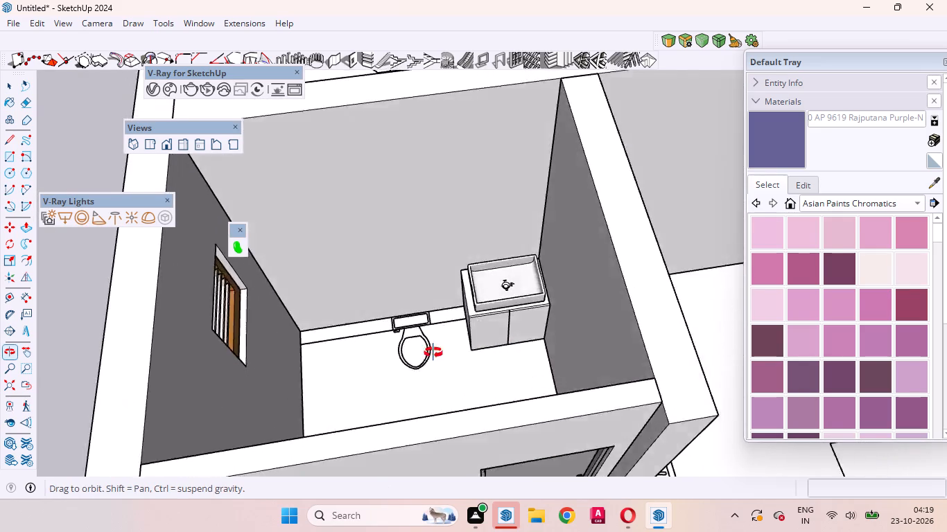
{"action": "middle_click_drag", "start_coordinate": [433, 353], "coordinate": [667, 461]}
{"action": "scroll", "coordinate": [539, 369], "scroll_direction": "up", "scroll_amount": 8}
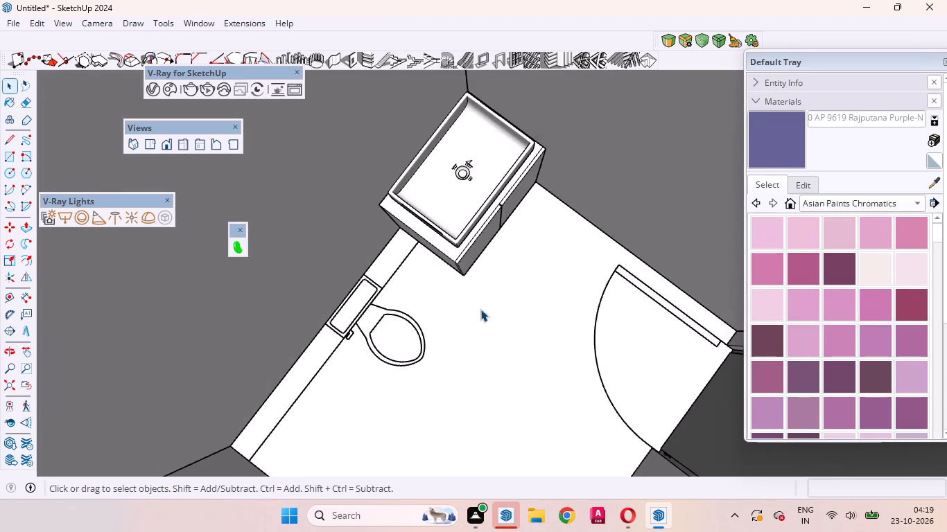
{"action": "scroll", "coordinate": [480, 309], "scroll_direction": "up", "scroll_amount": 2}
{"action": "middle_click_drag", "start_coordinate": [533, 229], "coordinate": [567, 302]}
{"action": "scroll", "coordinate": [367, 454], "scroll_direction": "down", "scroll_amount": 4}
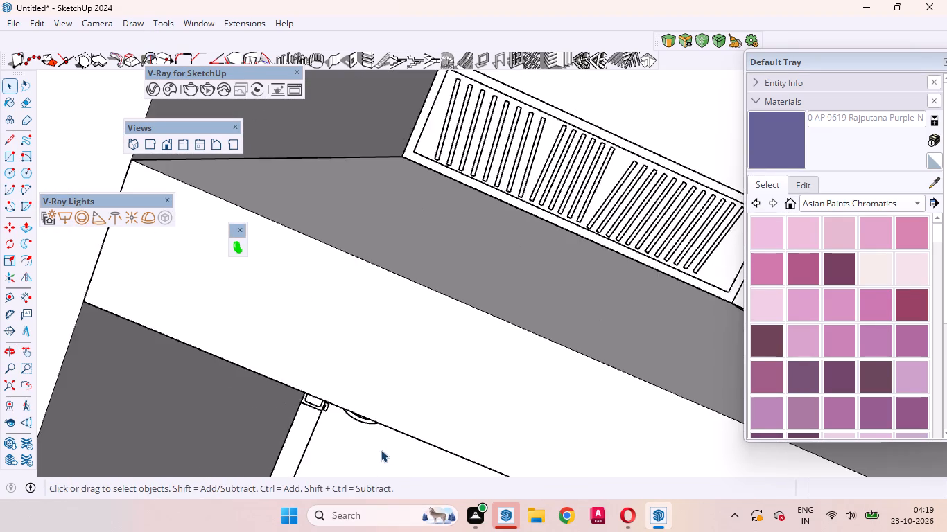
{"action": "scroll", "coordinate": [381, 450], "scroll_direction": "down", "scroll_amount": 7}
{"action": "scroll", "coordinate": [461, 326], "scroll_direction": "down", "scroll_amount": 17}
{"action": "middle_click_drag", "start_coordinate": [485, 319], "coordinate": [397, 209]}
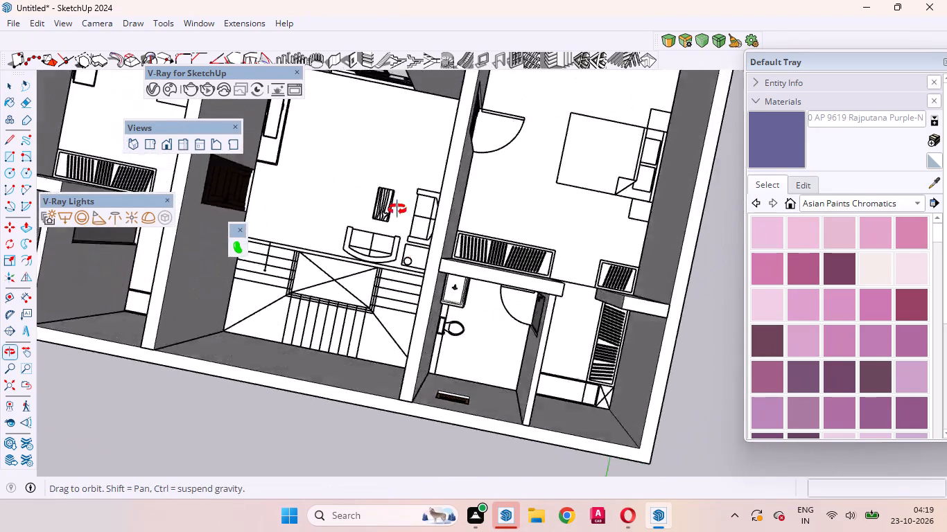
{"action": "middle_click_drag", "start_coordinate": [397, 209], "coordinate": [334, 122]}
{"action": "scroll", "coordinate": [516, 277], "scroll_direction": "up", "scroll_amount": 4}
{"action": "middle_click_drag", "start_coordinate": [470, 358], "coordinate": [255, 408]}
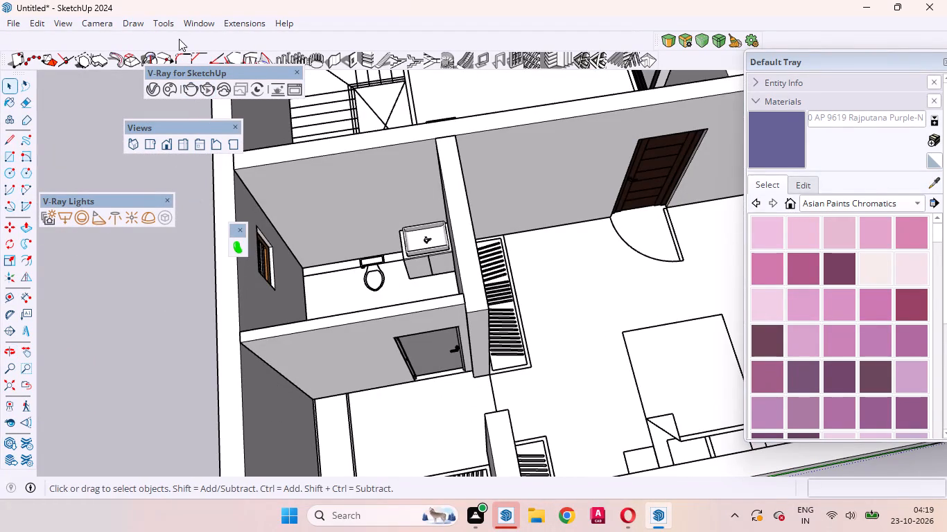
Open the 3D Warehouse and search its models for "washroom".
{"action": "left_click", "coordinate": [201, 23]}
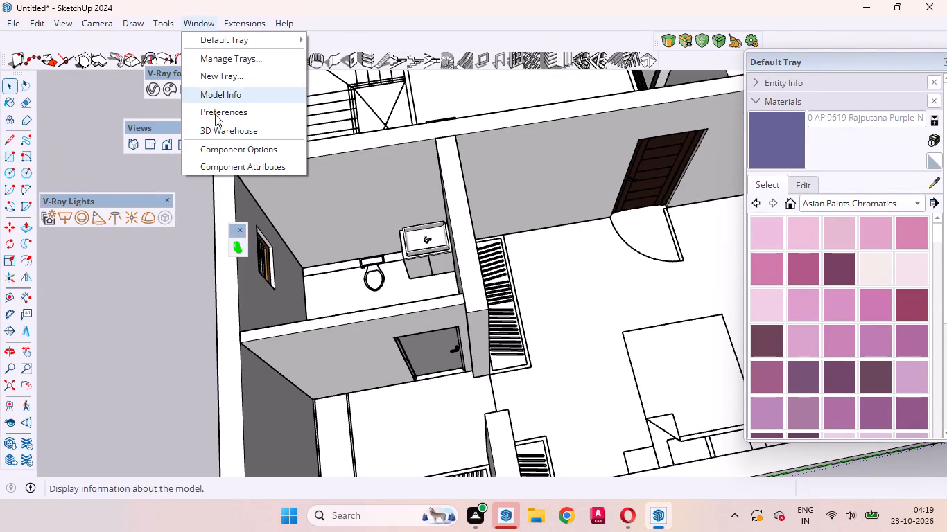
{"action": "left_click", "coordinate": [221, 132]}
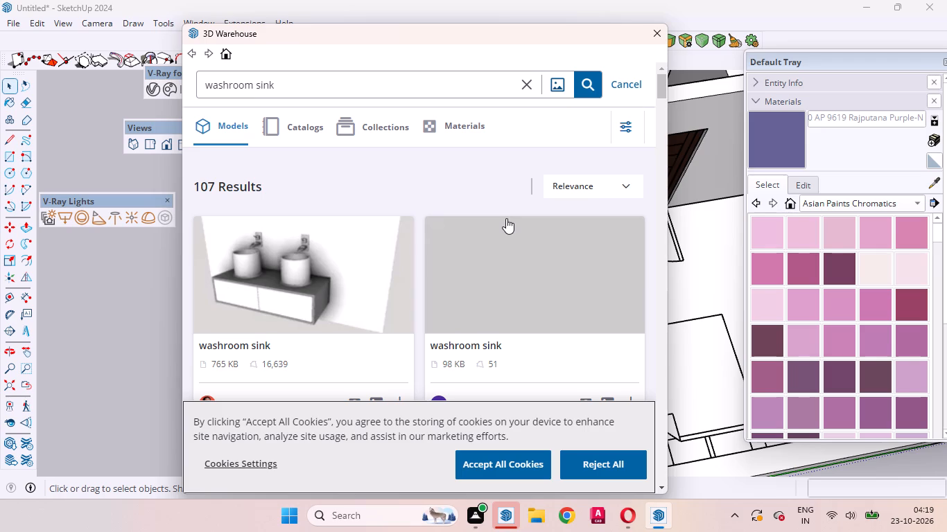
{"action": "left_click", "coordinate": [506, 218]}
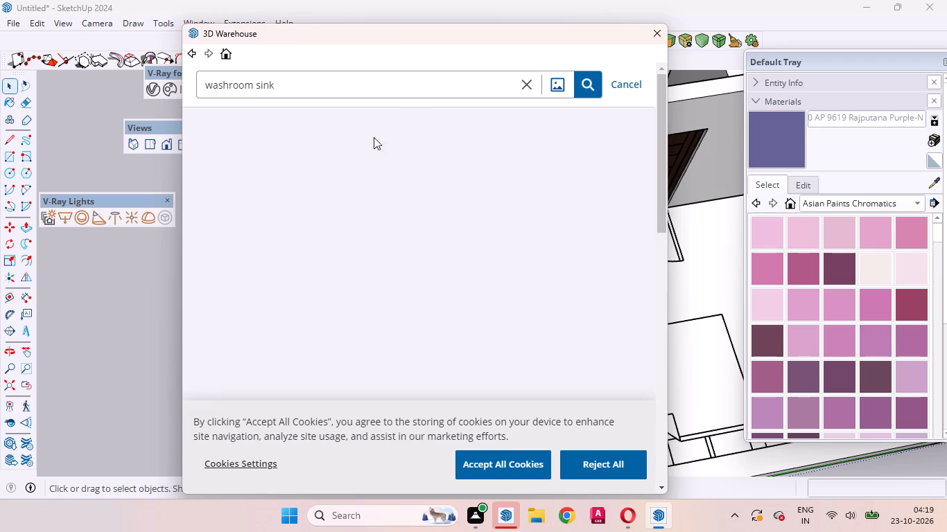
{"action": "left_click", "coordinate": [279, 76]}
{"action": "key", "text": "BackSpace"}
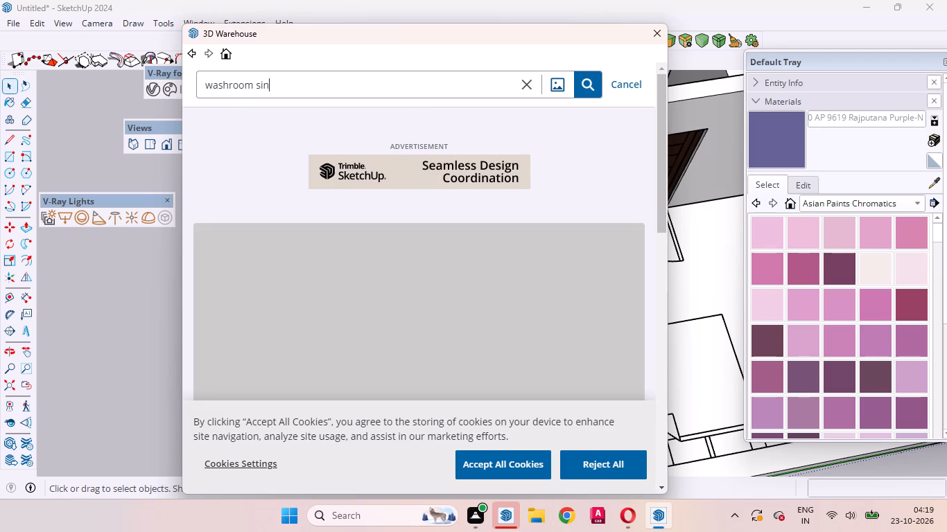
{"action": "key", "text": "BackSpace"}
{"action": "key", "text": "BackSpace"}
{"action": "key", "text": "BackSpace"}
{"action": "key", "text": "Return"}
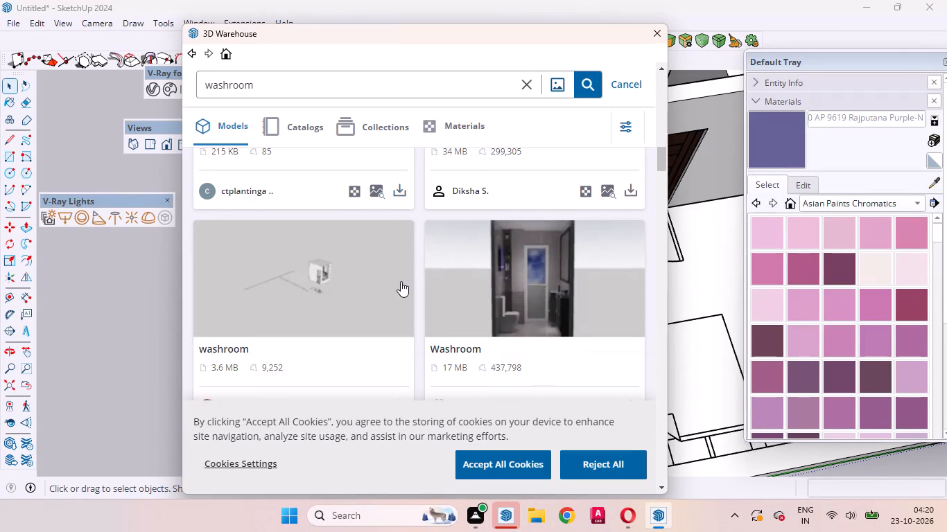
Search the 3D Warehouse for "toilet".
{"action": "left_click", "coordinate": [274, 79]}
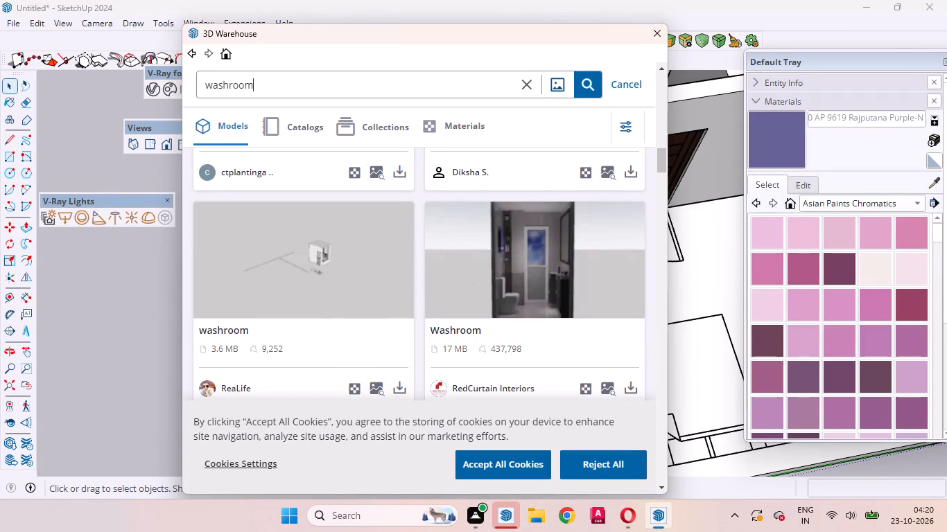
{"action": "key", "text": "BackSpace"}
{"action": "key", "text": "BackSpace"}
{"action": "key", "text": "BackSpace"}
{"action": "key", "text": "BackSpace"}
{"action": "key", "text": "BackSpace"}
{"action": "key", "text": "BackSpace"}
{"action": "key", "text": "BackSpace"}
{"action": "key", "text": "BackSpace"}
{"action": "key", "text": "BackSpace"}
{"action": "key", "text": "BackSpace"}
{"action": "key", "text": "BackSpace"}
{"action": "key", "text": "BackSpace"}
{"action": "key", "text": "BackSpace"}
{"action": "key", "text": "BackSpace"}
{"action": "key", "text": "BackSpace"}
{"action": "key", "text": "BackSpace"}
{"action": "key", "text": "BackSpace"}
{"action": "key", "text": "BackSpace"}
{"action": "key", "text": "BackSpace"}
{"action": "key", "text": "BackSpace"}
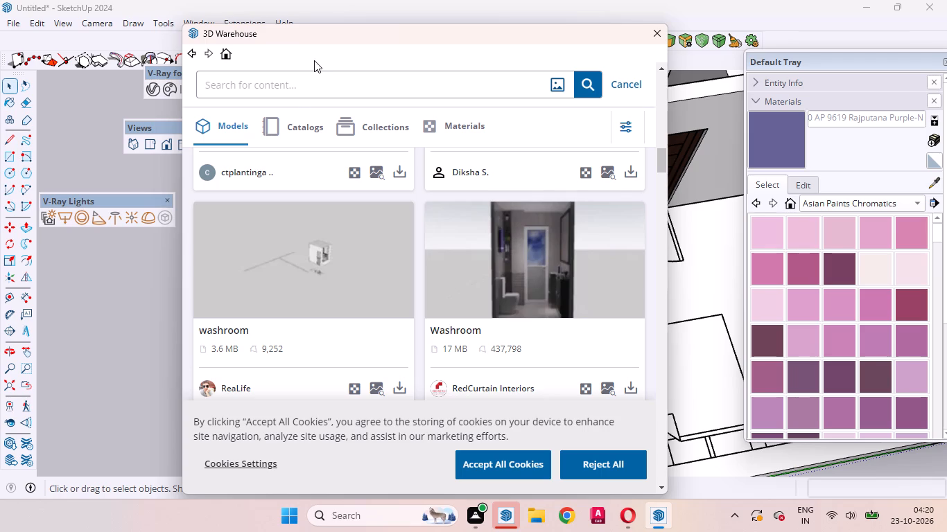
{"action": "key", "text": "t"}
{"action": "type", "text": "oilet"}
{"action": "key", "text": "Return"}
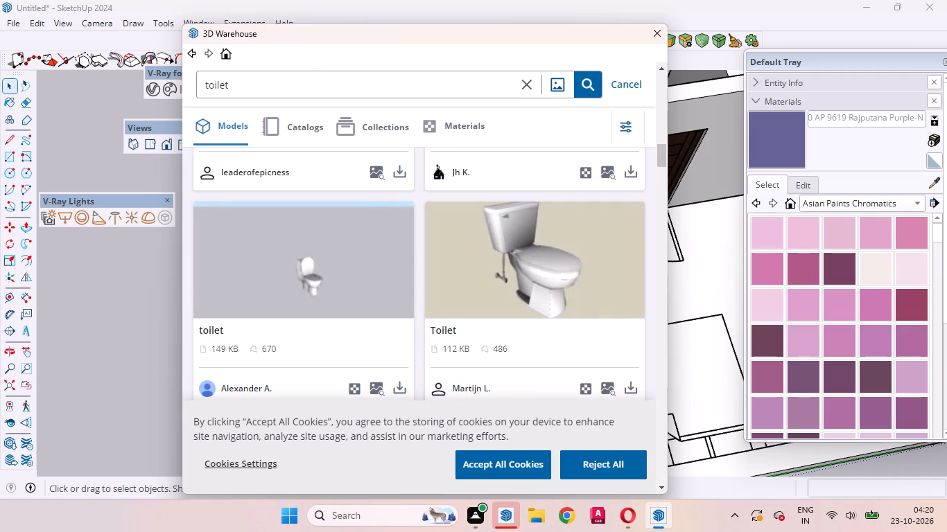
Load the wall-hung toilet with hand shower, paper roll and brush from the results and place it on the bathroom floor beside the toilet outline.
{"action": "scroll", "coordinate": [435, 270], "scroll_direction": "down", "scroll_amount": 3}
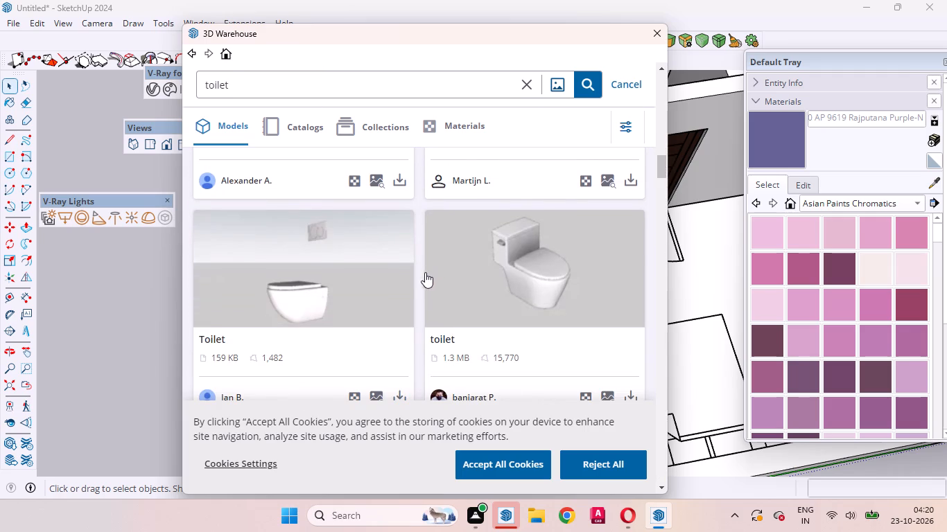
{"action": "scroll", "coordinate": [403, 281], "scroll_direction": "down", "scroll_amount": 5}
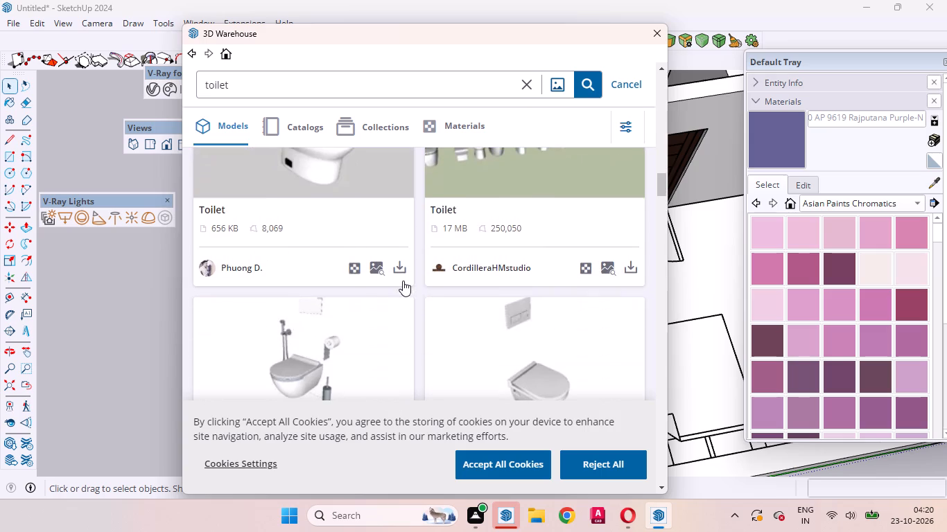
{"action": "scroll", "coordinate": [403, 281], "scroll_direction": "down", "scroll_amount": 2}
{"action": "scroll", "coordinate": [403, 280], "scroll_direction": "up", "scroll_amount": 2}
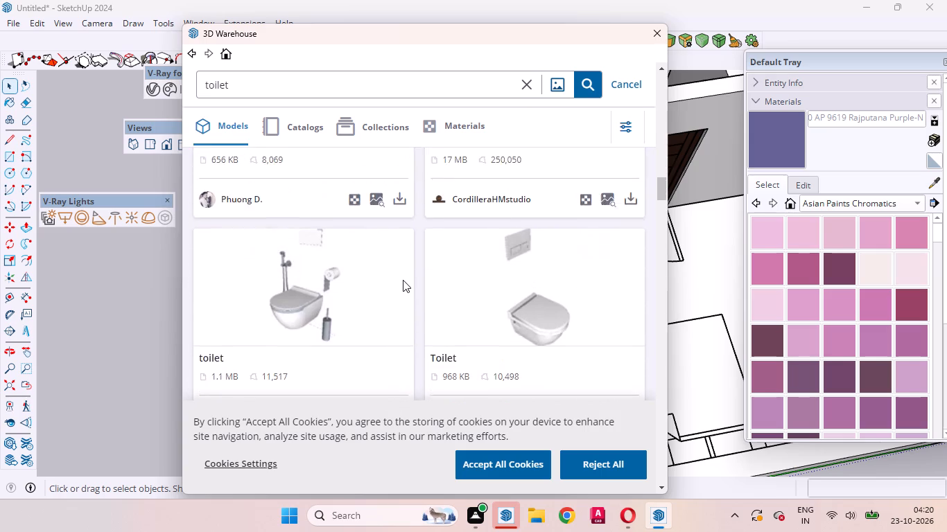
{"action": "scroll", "coordinate": [403, 280], "scroll_direction": "down", "scroll_amount": 3}
{"action": "scroll", "coordinate": [403, 280], "scroll_direction": "up", "scroll_amount": 1}
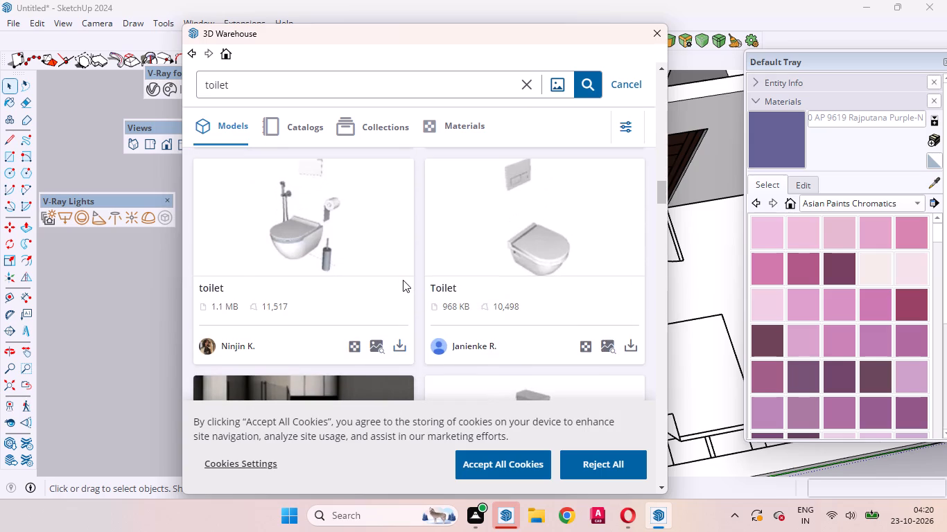
{"action": "scroll", "coordinate": [403, 280], "scroll_direction": "up", "scroll_amount": 1}
{"action": "scroll", "coordinate": [382, 244], "scroll_direction": "down", "scroll_amount": 1}
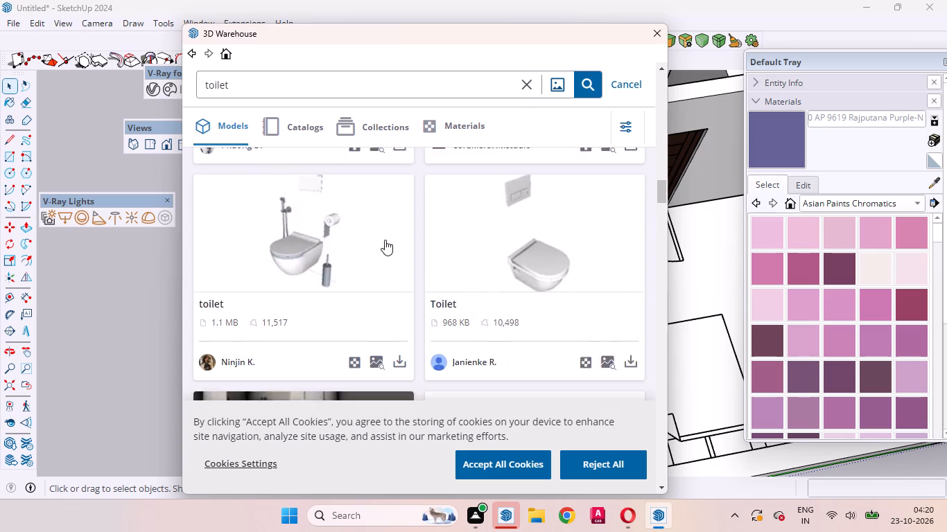
{"action": "left_click", "coordinate": [403, 344]}
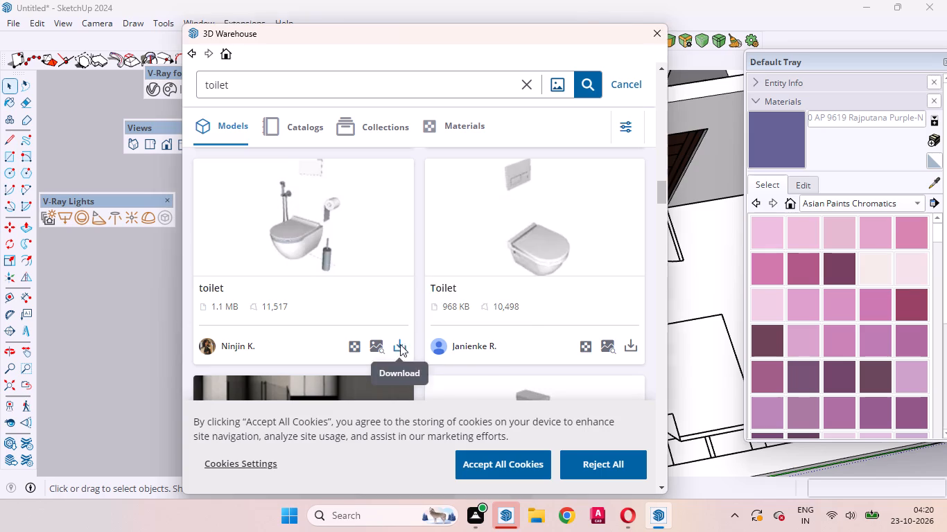
{"action": "left_click", "coordinate": [376, 274]}
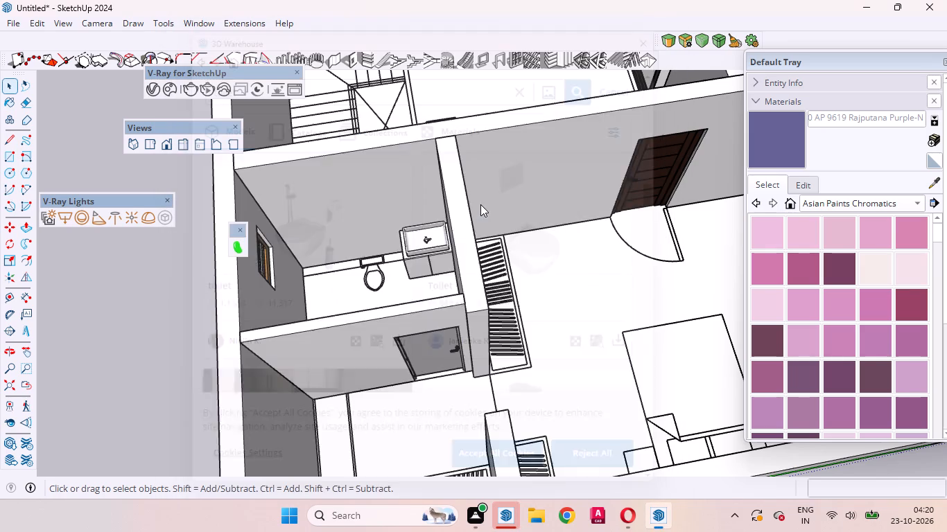
{"action": "left_click", "coordinate": [605, 289]}
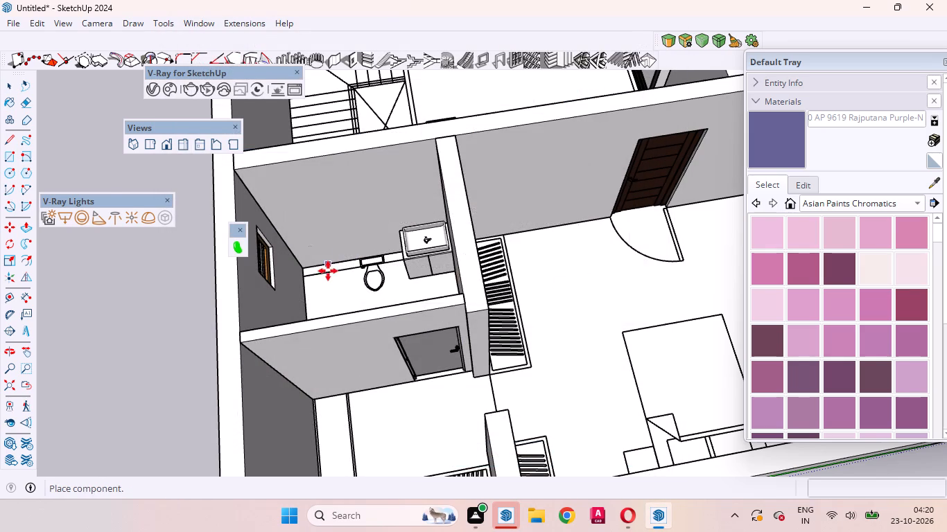
{"action": "scroll", "coordinate": [329, 273], "scroll_direction": "up", "scroll_amount": 10}
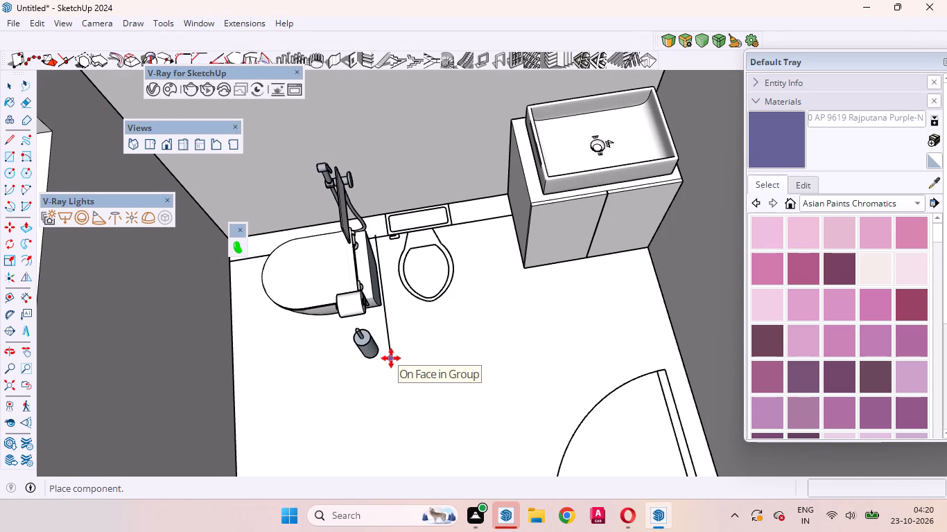
{"action": "left_click", "coordinate": [391, 358]}
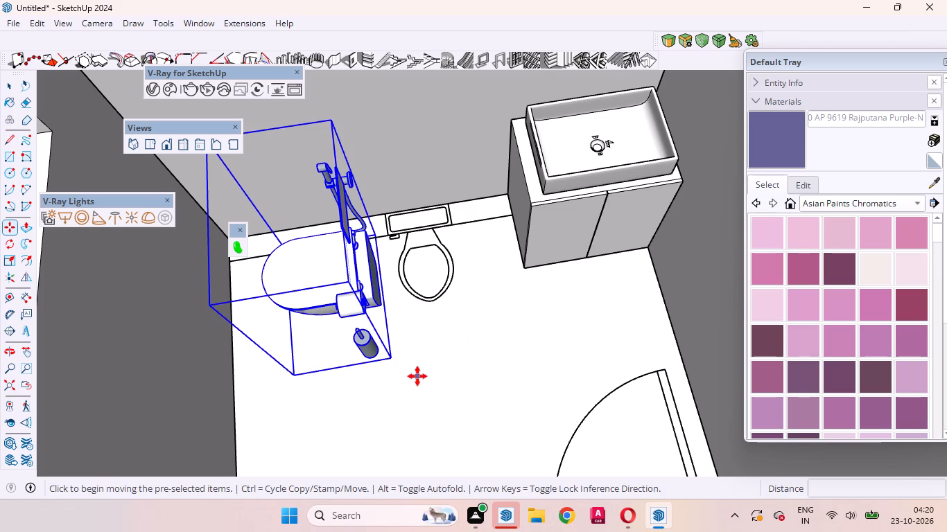
Rotate the placed toilet set 90 degrees on the floor plane.
{"action": "middle_click_drag", "start_coordinate": [419, 377], "coordinate": [499, 370]}
{"action": "scroll", "coordinate": [452, 382], "scroll_direction": "down", "scroll_amount": 3}
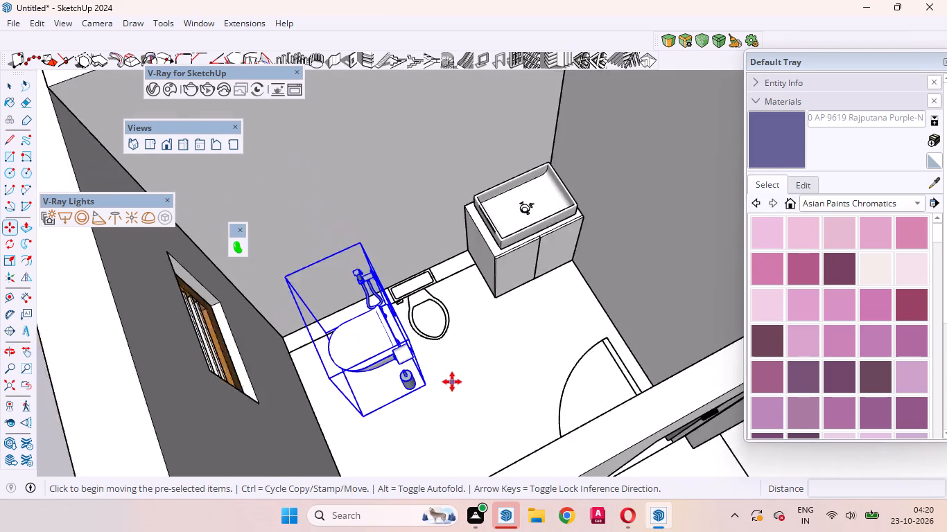
{"action": "scroll", "coordinate": [452, 382], "scroll_direction": "down", "scroll_amount": 6}
{"action": "key", "text": "space"}
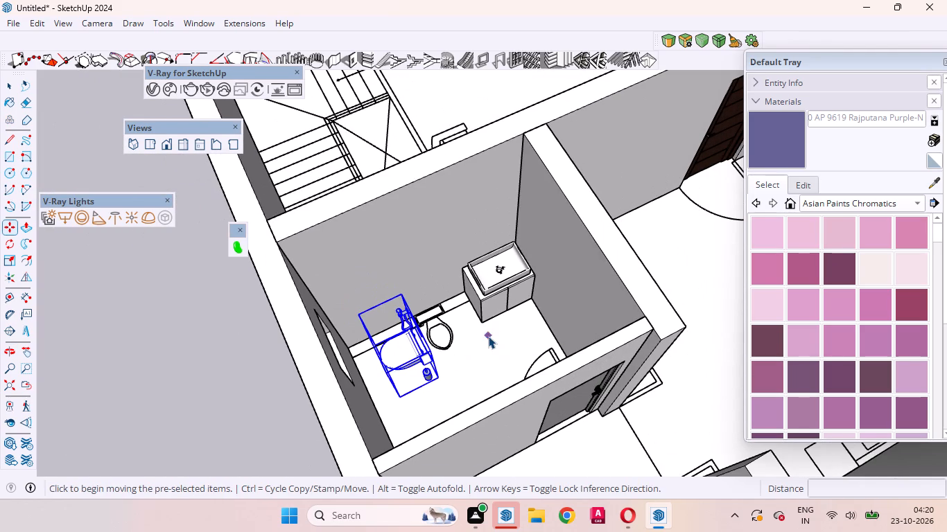
{"action": "key", "text": "q"}
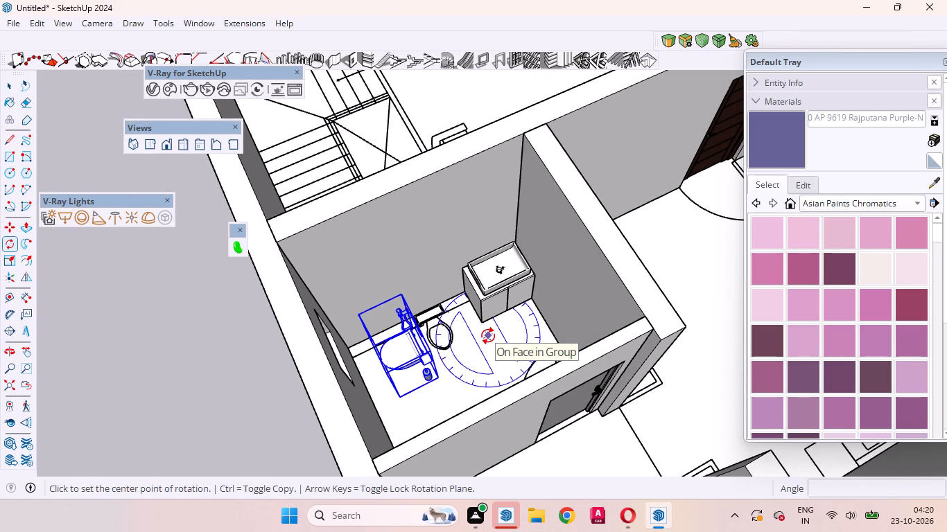
{"action": "left_click", "coordinate": [438, 405]}
{"action": "left_click", "coordinate": [522, 364]}
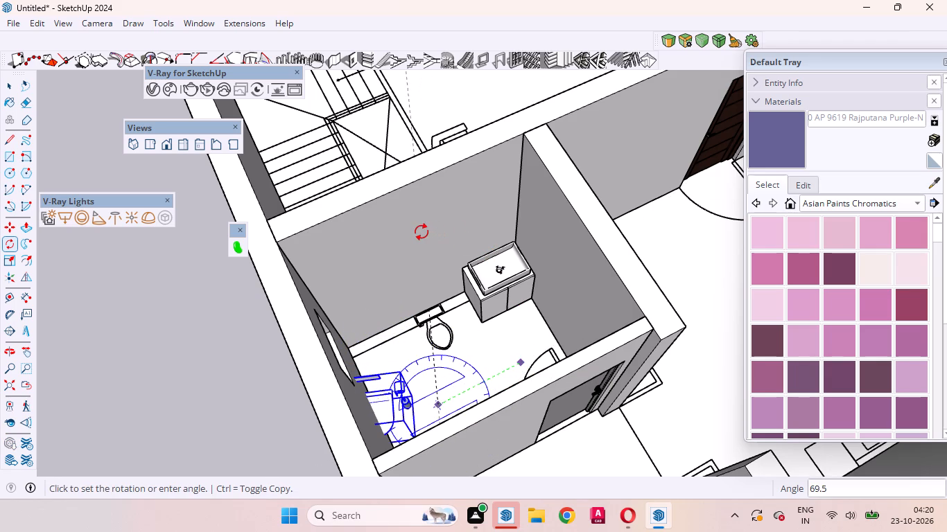
{"action": "type", "text": "90"}
{"action": "key", "text": "Return"}
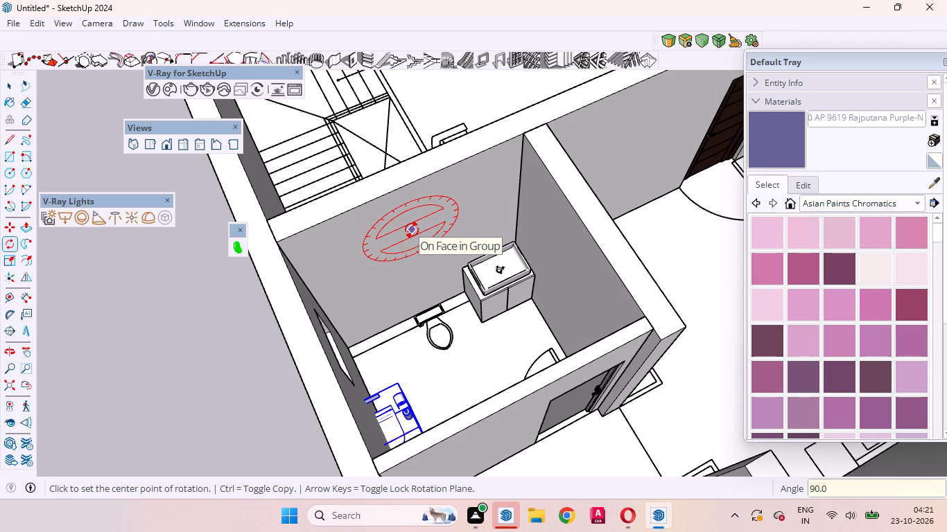
Move the toilet set about 4' 7" so it sits over the toilet outline next to the sink counter.
{"action": "key", "text": "space"}
{"action": "type", "text": "m"}
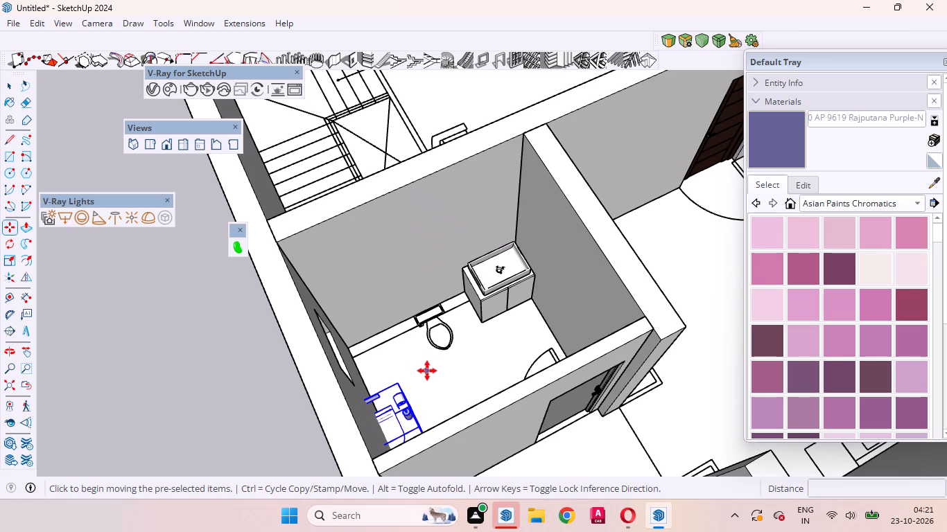
{"action": "left_click", "coordinate": [428, 374]}
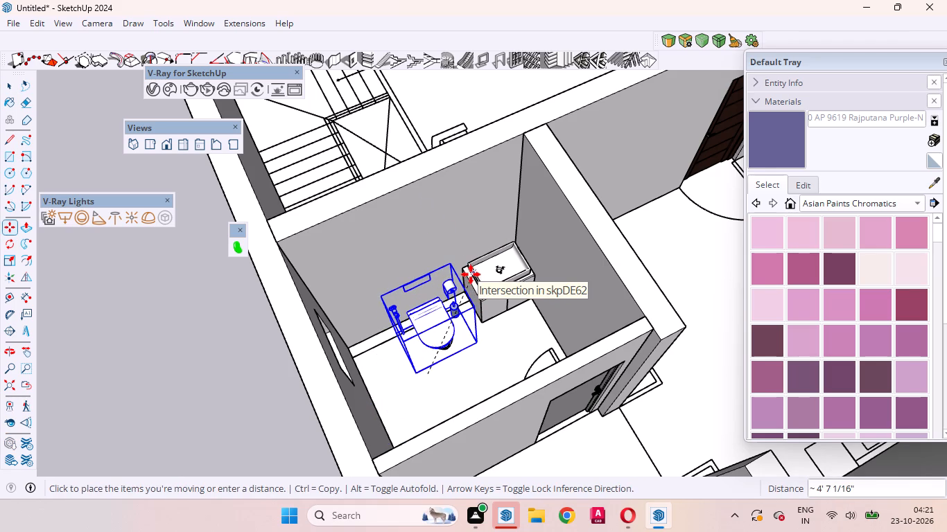
{"action": "left_click", "coordinate": [471, 274]}
Move the toilet set by its bounding corner about 3' 4" to the back wall's base at the toilet outline's tank corner.
{"action": "scroll", "coordinate": [469, 325], "scroll_direction": "up", "scroll_amount": 10}
{"action": "middle_click_drag", "start_coordinate": [403, 394], "coordinate": [455, 299]}
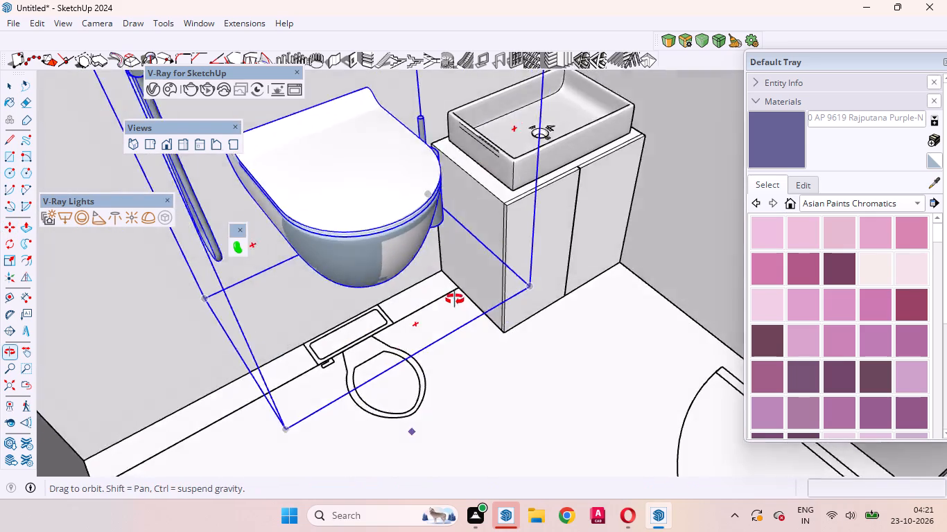
{"action": "middle_click_drag", "start_coordinate": [455, 299], "coordinate": [720, 388]}
{"action": "scroll", "coordinate": [720, 387], "scroll_direction": "up", "scroll_amount": 1}
{"action": "scroll", "coordinate": [502, 301], "scroll_direction": "down", "scroll_amount": 10}
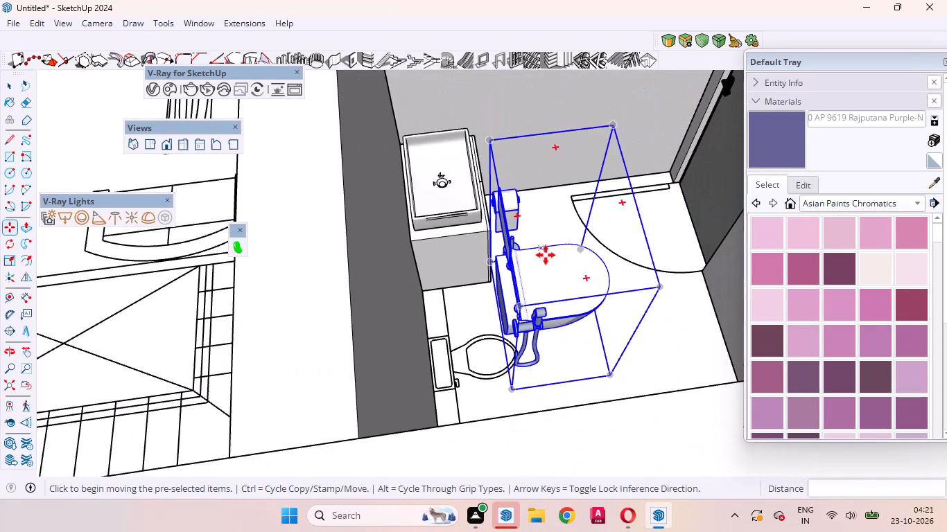
{"action": "left_click", "coordinate": [513, 391]}
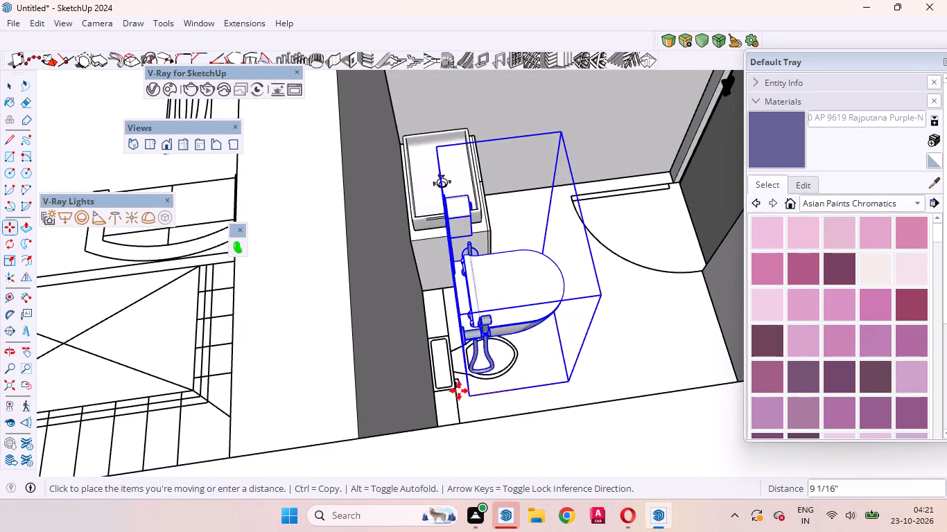
{"action": "left_click", "coordinate": [432, 393]}
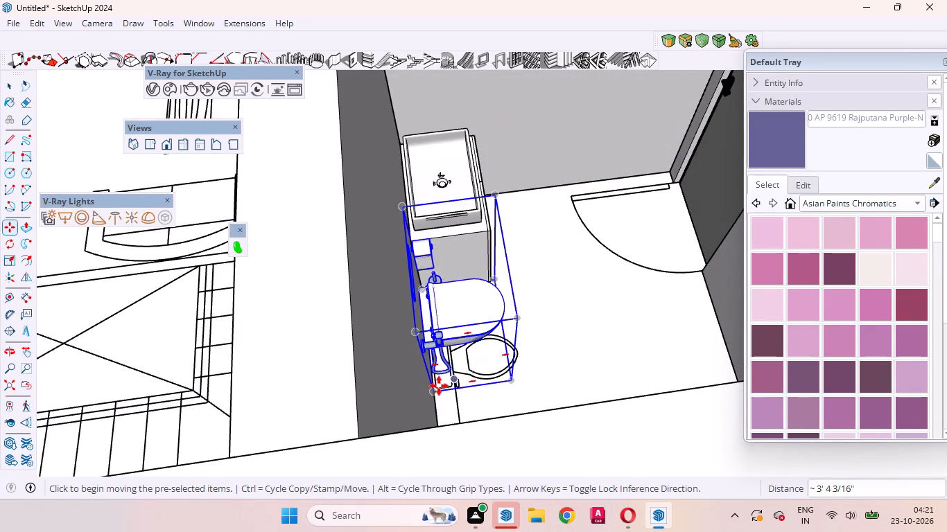
Shift the toilet set about 6 9/16" along the back wall, away from the sink counter.
{"action": "scroll", "coordinate": [439, 386], "scroll_direction": "up", "scroll_amount": 9}
{"action": "middle_click_drag", "start_coordinate": [406, 402], "coordinate": [276, 393]}
{"action": "scroll", "coordinate": [225, 427], "scroll_direction": "down", "scroll_amount": 6}
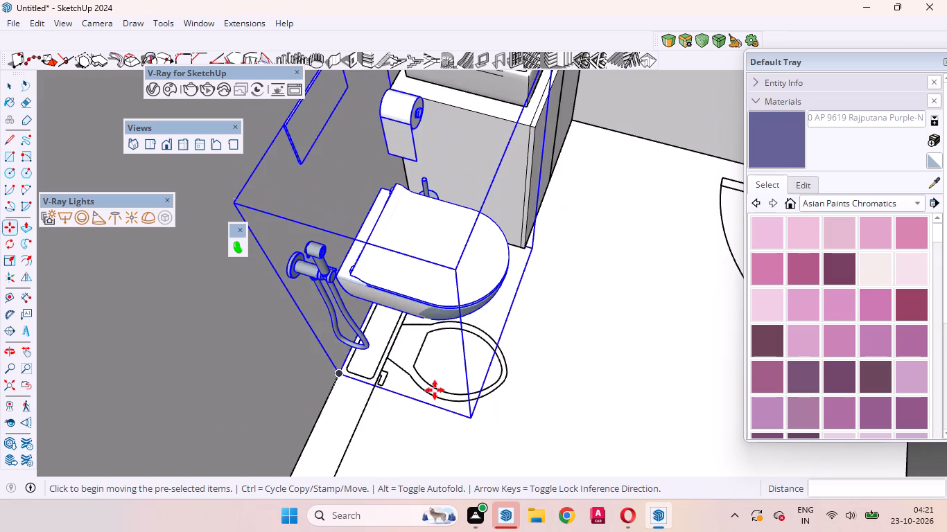
{"action": "middle_click_drag", "start_coordinate": [418, 397], "coordinate": [124, 383]}
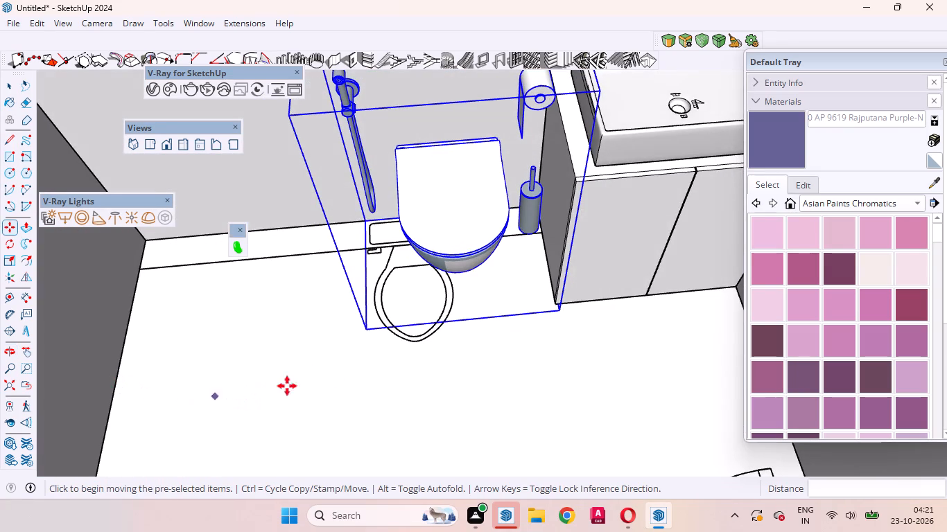
{"action": "left_click", "coordinate": [362, 337]}
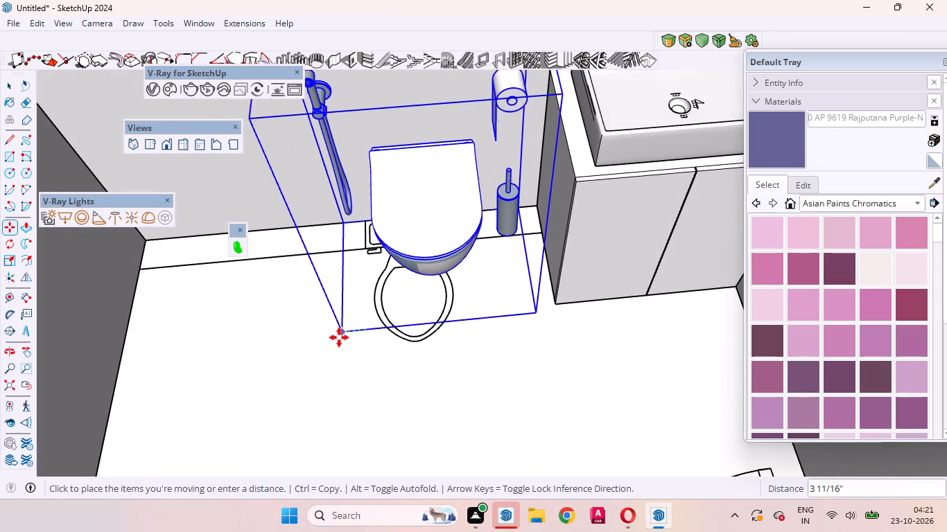
{"action": "left_click", "coordinate": [321, 338]}
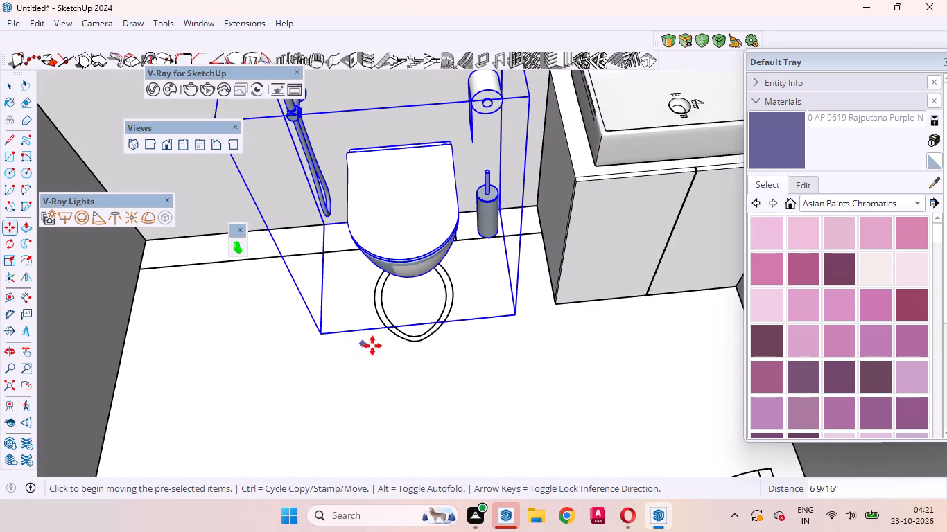
{"action": "middle_click_drag", "start_coordinate": [374, 346], "coordinate": [681, 322]}
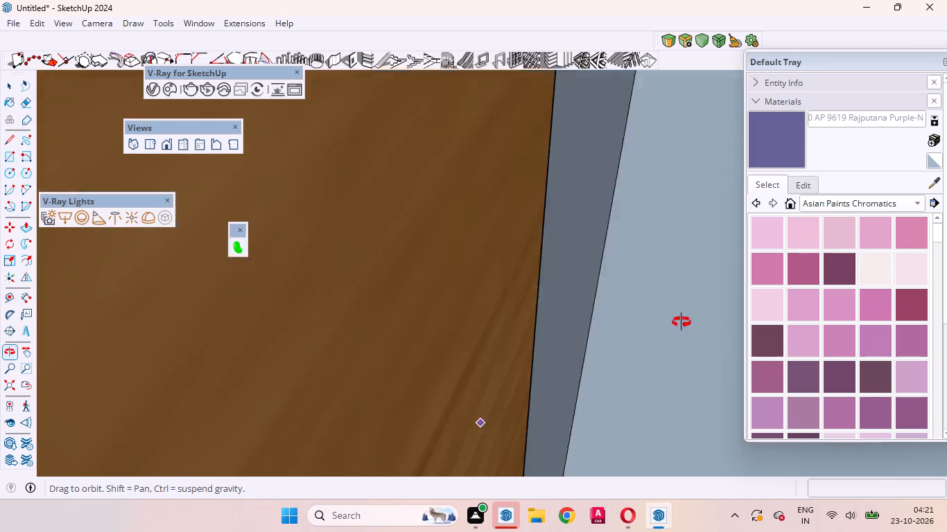
{"action": "middle_click_drag", "start_coordinate": [681, 322], "coordinate": [461, 421]}
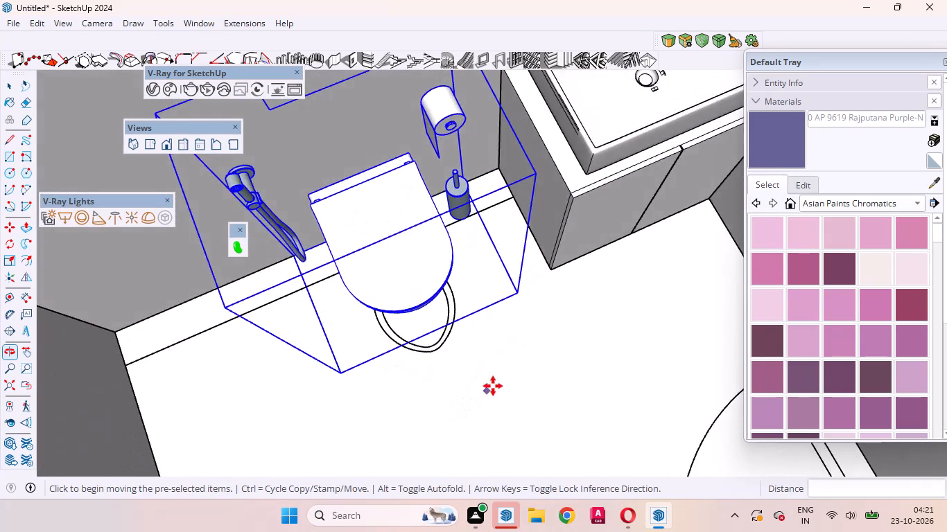
Clear the selection and examine the toilet set's placement against the back wall and sink counter from several angles.
{"action": "scroll", "coordinate": [493, 386], "scroll_direction": "down", "scroll_amount": 11}
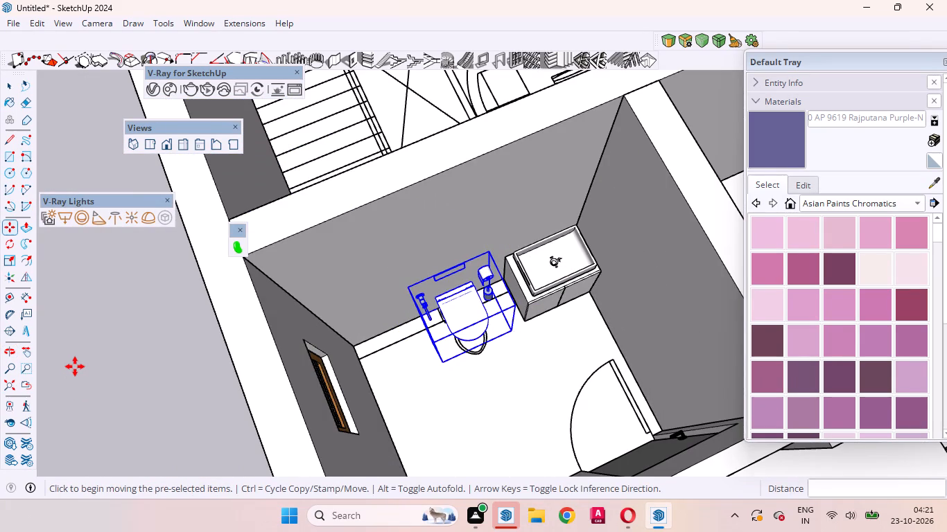
{"action": "key", "text": "space"}
{"action": "key", "text": "space"}
{"action": "left_click", "coordinate": [78, 374]}
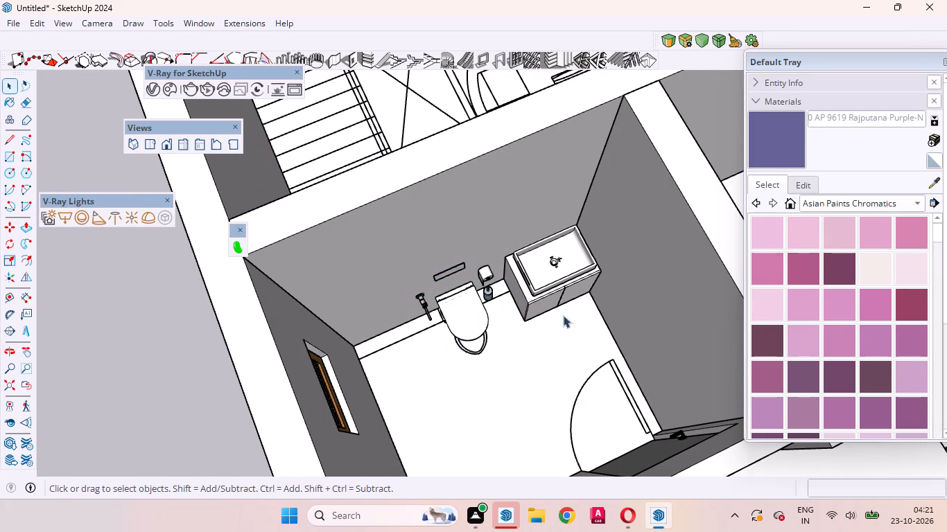
{"action": "scroll", "coordinate": [577, 312], "scroll_direction": "up", "scroll_amount": 4}
{"action": "middle_click_drag", "start_coordinate": [458, 305], "coordinate": [401, 238]}
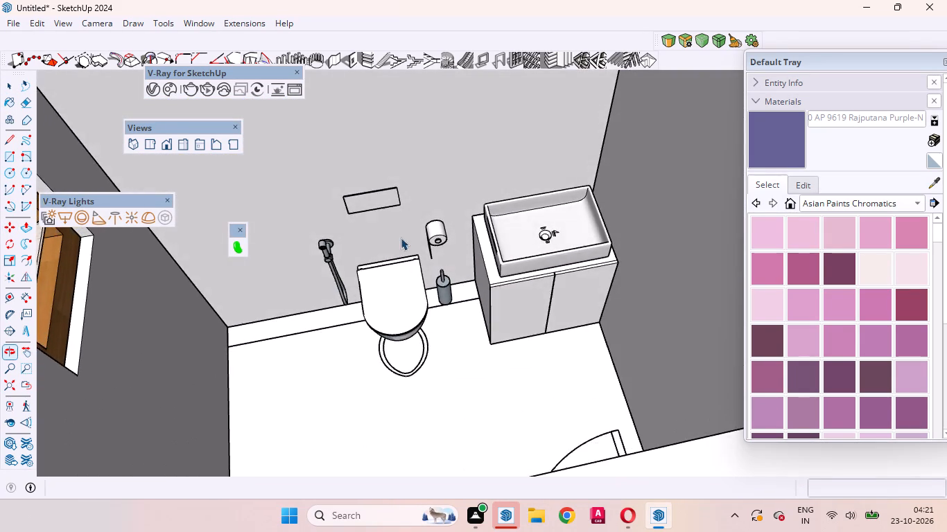
{"action": "scroll", "coordinate": [401, 261], "scroll_direction": "up", "scroll_amount": 8}
{"action": "middle_click_drag", "start_coordinate": [415, 260], "coordinate": [574, 227]}
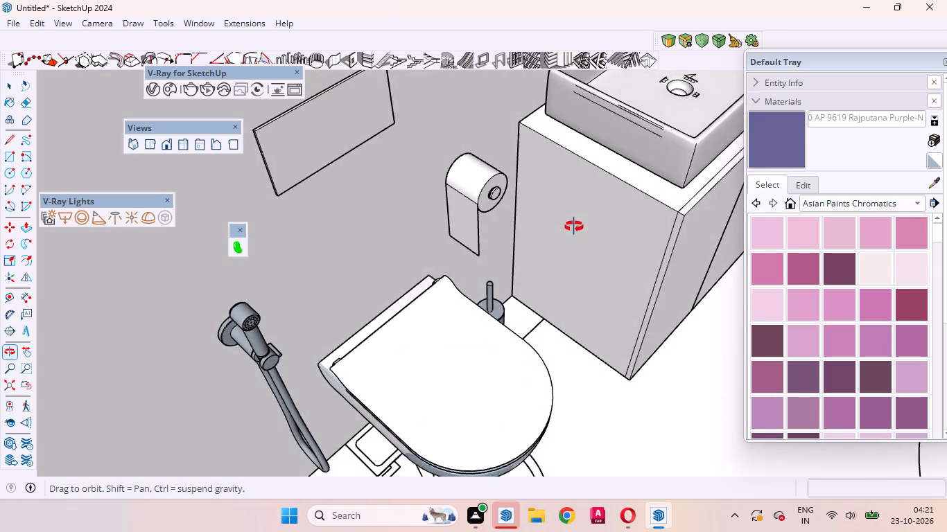
{"action": "middle_click_drag", "start_coordinate": [574, 227], "coordinate": [576, 137]}
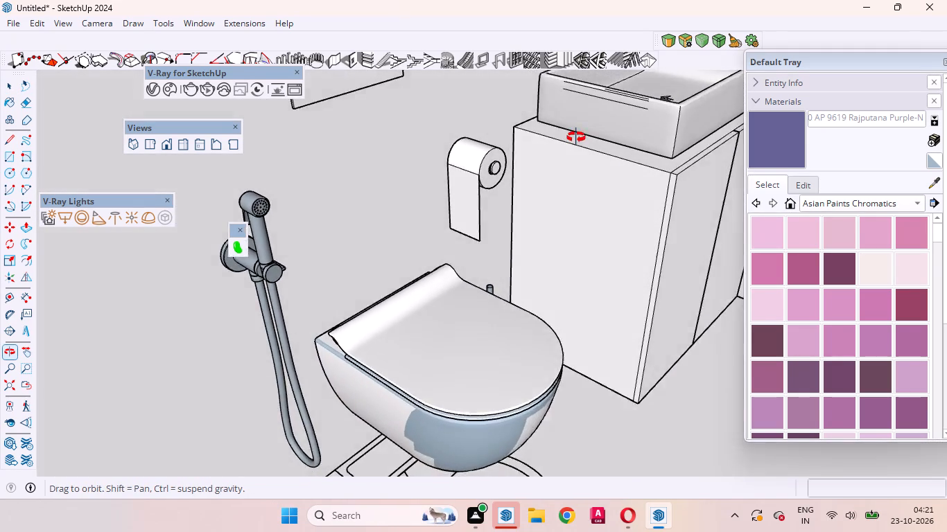
{"action": "middle_click_drag", "start_coordinate": [576, 137], "coordinate": [309, 235]}
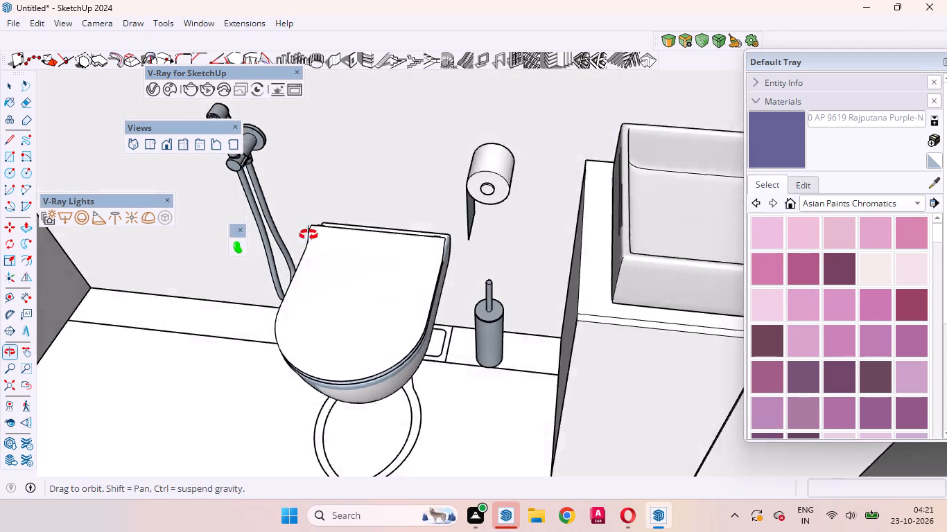
{"action": "middle_click_drag", "start_coordinate": [309, 235], "coordinate": [310, 139]}
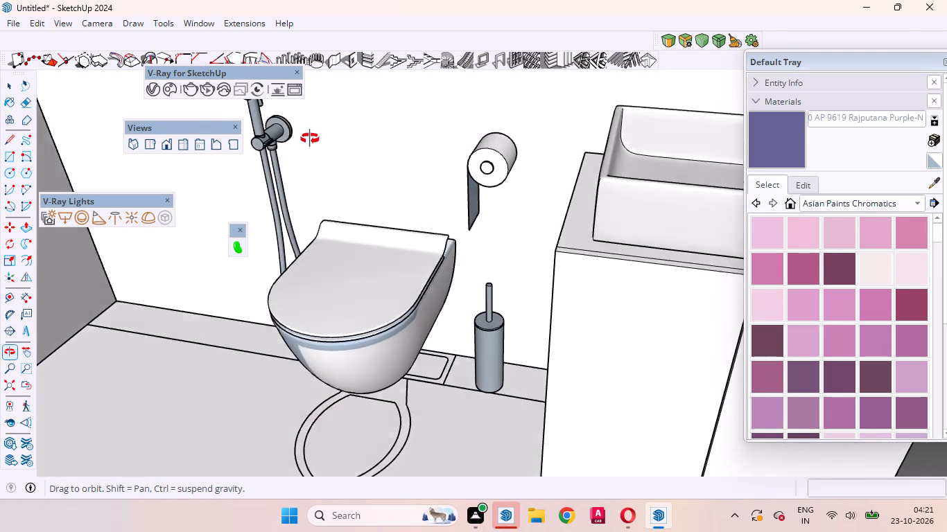
{"action": "middle_click_drag", "start_coordinate": [310, 139], "coordinate": [625, 185]}
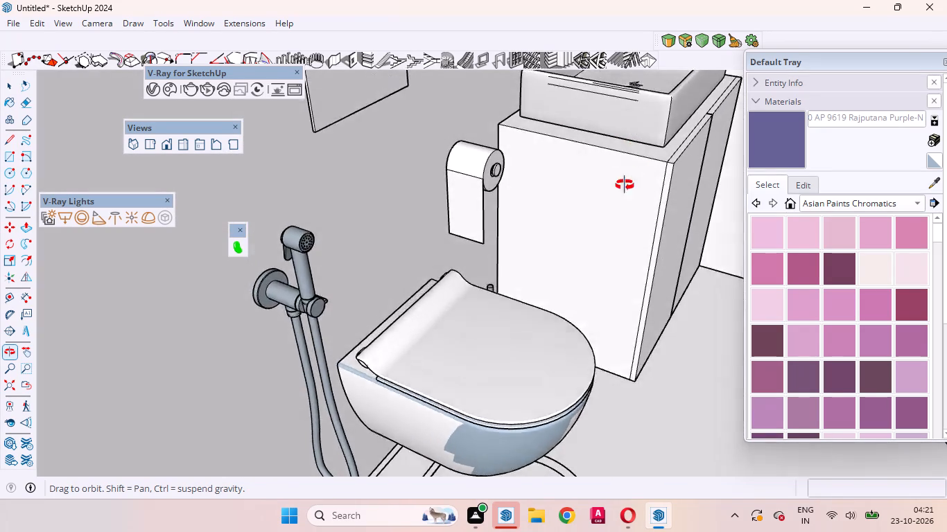
{"action": "middle_click_drag", "start_coordinate": [625, 185], "coordinate": [560, 271]}
{"action": "scroll", "coordinate": [420, 308], "scroll_direction": "down", "scroll_amount": 5}
{"action": "scroll", "coordinate": [462, 259], "scroll_direction": "down", "scroll_amount": 9}
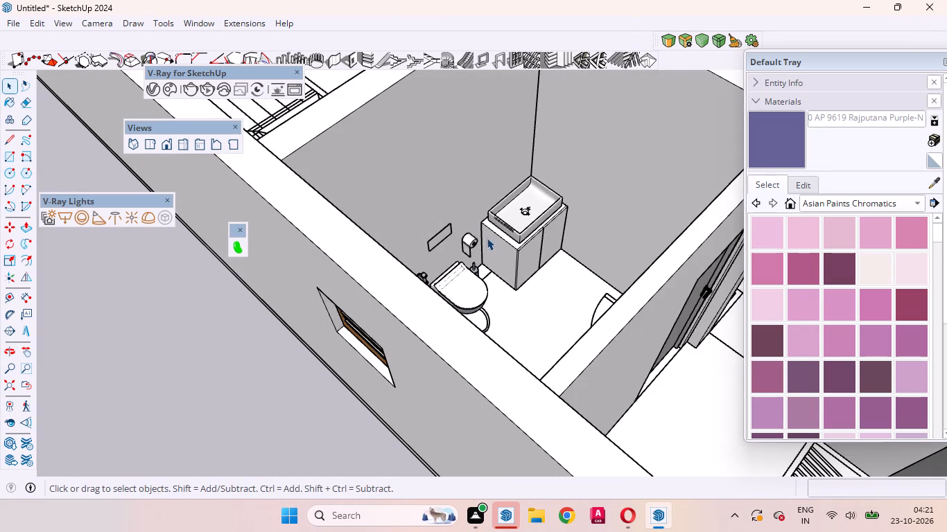
Examine the overall house layout, the furnished bathroom and the adjoining bedroom's window wall.
{"action": "scroll", "coordinate": [406, 331], "scroll_direction": "down", "scroll_amount": 10}
{"action": "scroll", "coordinate": [483, 360], "scroll_direction": "down", "scroll_amount": 6}
{"action": "scroll", "coordinate": [477, 327], "scroll_direction": "up", "scroll_amount": 3}
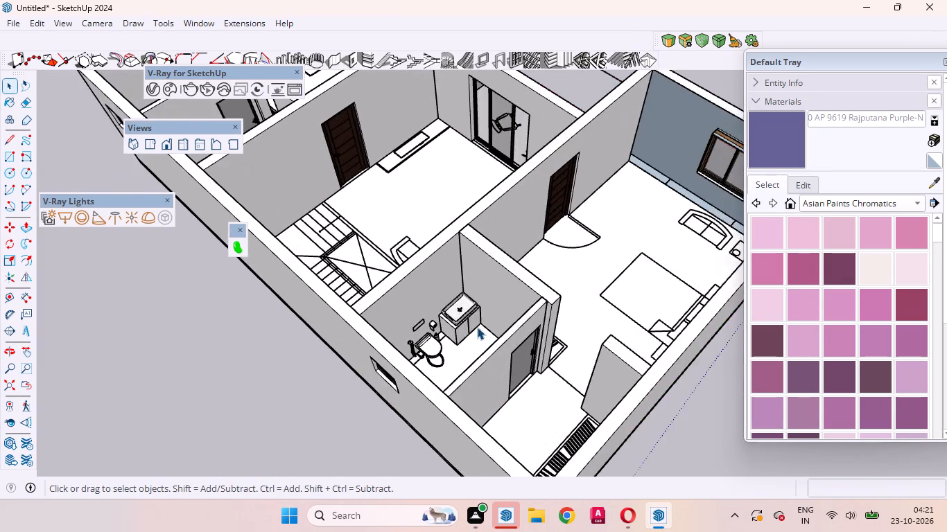
{"action": "scroll", "coordinate": [477, 327], "scroll_direction": "up", "scroll_amount": 2}
{"action": "middle_click_drag", "start_coordinate": [478, 332], "coordinate": [392, 361]}
{"action": "scroll", "coordinate": [398, 355], "scroll_direction": "up", "scroll_amount": 5}
{"action": "middle_click_drag", "start_coordinate": [439, 347], "coordinate": [436, 408]}
{"action": "scroll", "coordinate": [474, 351], "scroll_direction": "down", "scroll_amount": 10}
{"action": "scroll", "coordinate": [418, 332], "scroll_direction": "down", "scroll_amount": 10}
{"action": "middle_click_drag", "start_coordinate": [475, 363], "coordinate": [483, 319]}
{"action": "scroll", "coordinate": [685, 302], "scroll_direction": "up", "scroll_amount": 2}
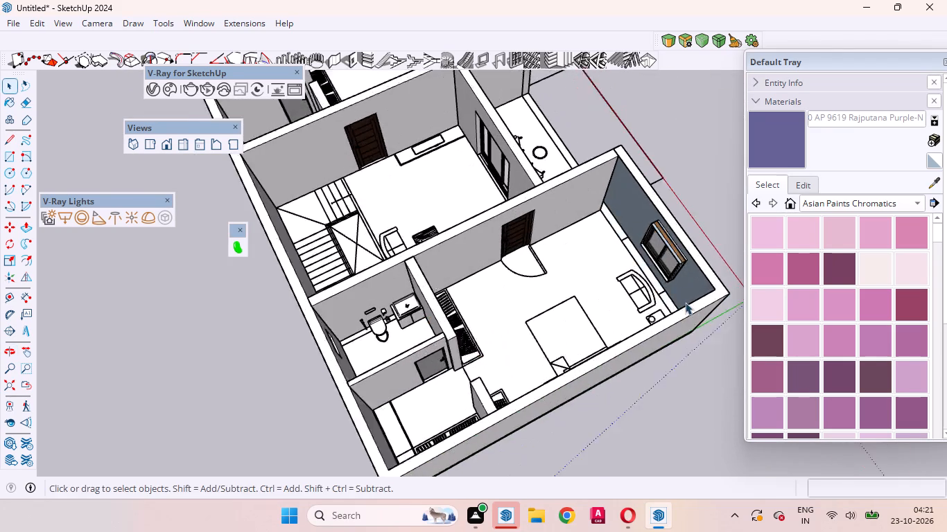
{"action": "scroll", "coordinate": [685, 302], "scroll_direction": "up", "scroll_amount": 5}
{"action": "scroll", "coordinate": [677, 298], "scroll_direction": "down", "scroll_amount": 1}
{"action": "scroll", "coordinate": [677, 298], "scroll_direction": "up", "scroll_amount": 10}
{"action": "scroll", "coordinate": [478, 364], "scroll_direction": "down", "scroll_amount": 8}
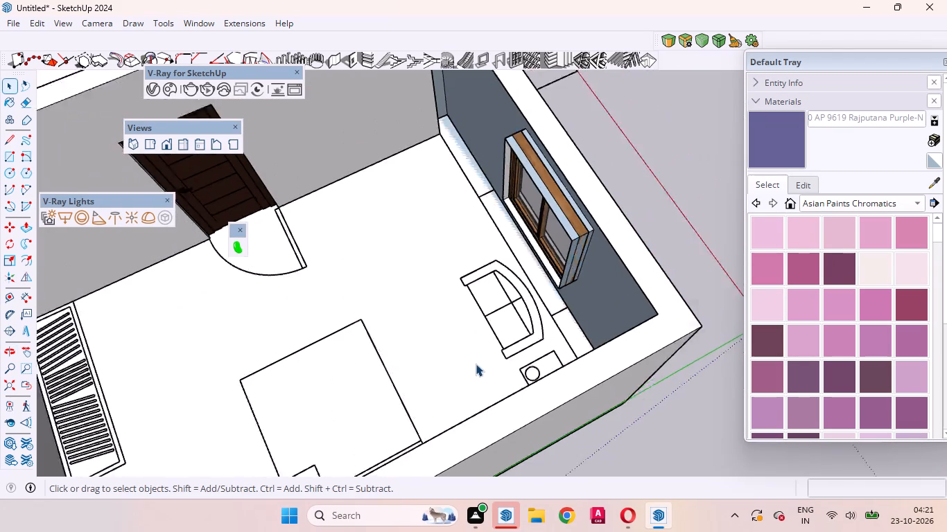
{"action": "scroll", "coordinate": [476, 364], "scroll_direction": "down", "scroll_amount": 2}
{"action": "middle_click_drag", "start_coordinate": [500, 360], "coordinate": [681, 156]}
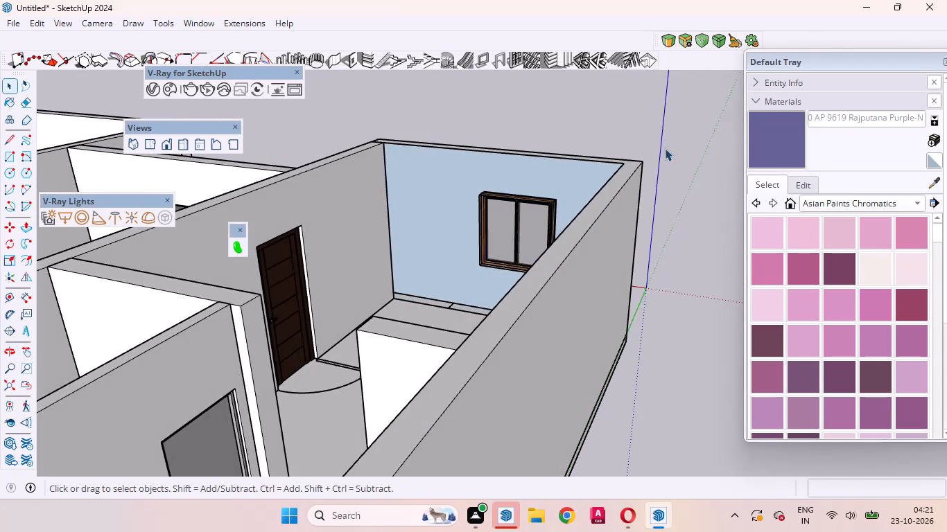
{"action": "middle_click_drag", "start_coordinate": [460, 233], "coordinate": [523, 374]}
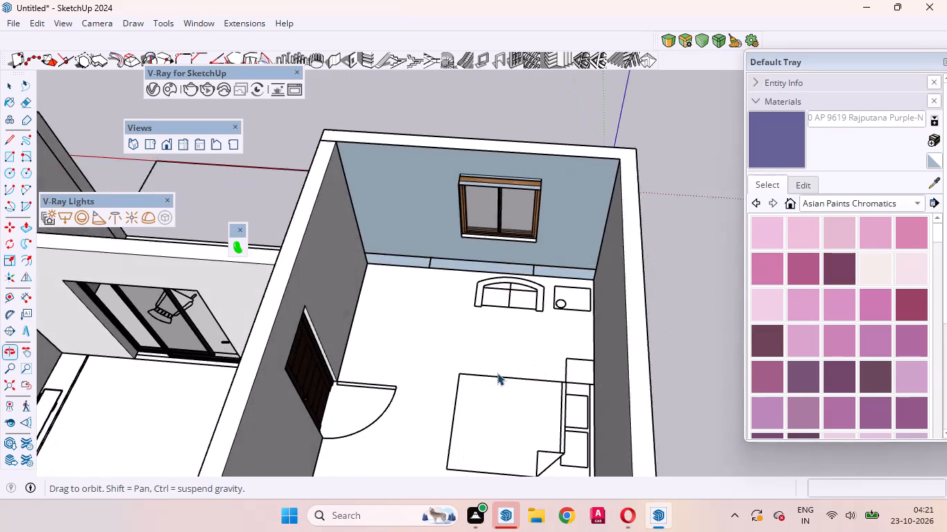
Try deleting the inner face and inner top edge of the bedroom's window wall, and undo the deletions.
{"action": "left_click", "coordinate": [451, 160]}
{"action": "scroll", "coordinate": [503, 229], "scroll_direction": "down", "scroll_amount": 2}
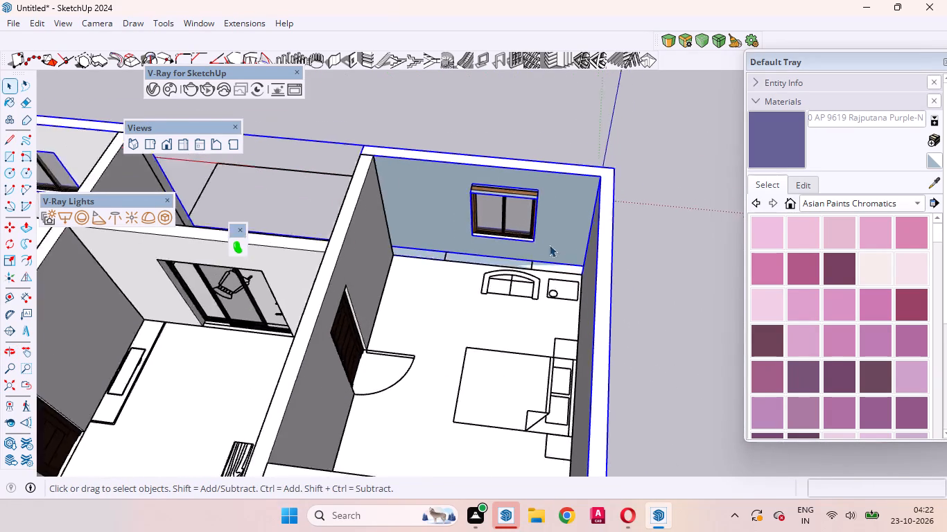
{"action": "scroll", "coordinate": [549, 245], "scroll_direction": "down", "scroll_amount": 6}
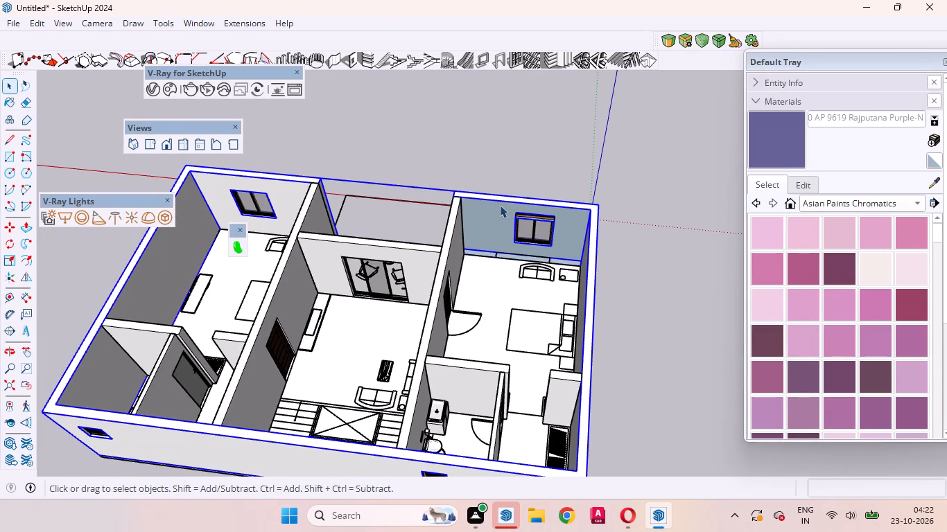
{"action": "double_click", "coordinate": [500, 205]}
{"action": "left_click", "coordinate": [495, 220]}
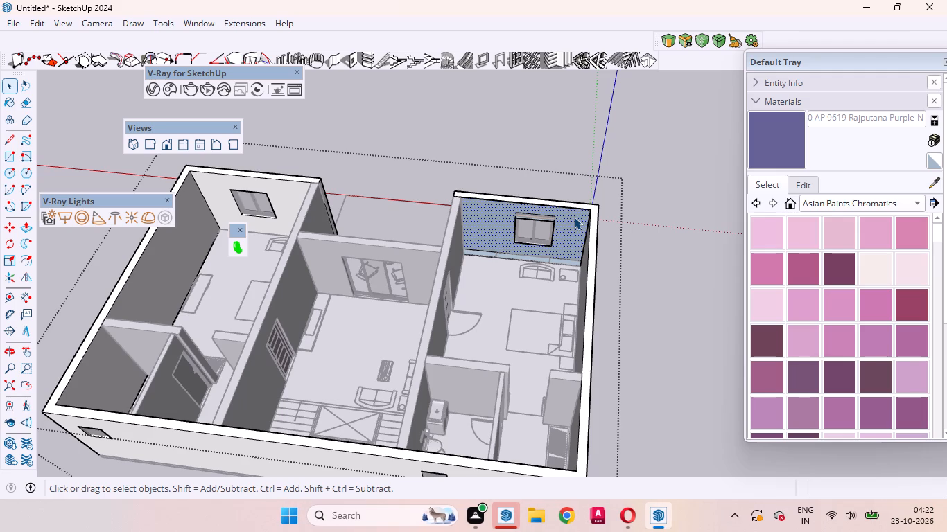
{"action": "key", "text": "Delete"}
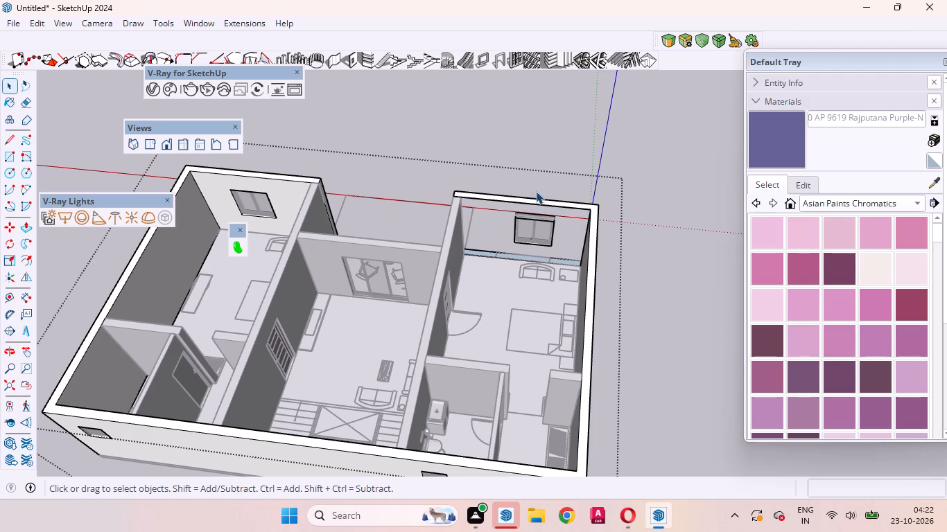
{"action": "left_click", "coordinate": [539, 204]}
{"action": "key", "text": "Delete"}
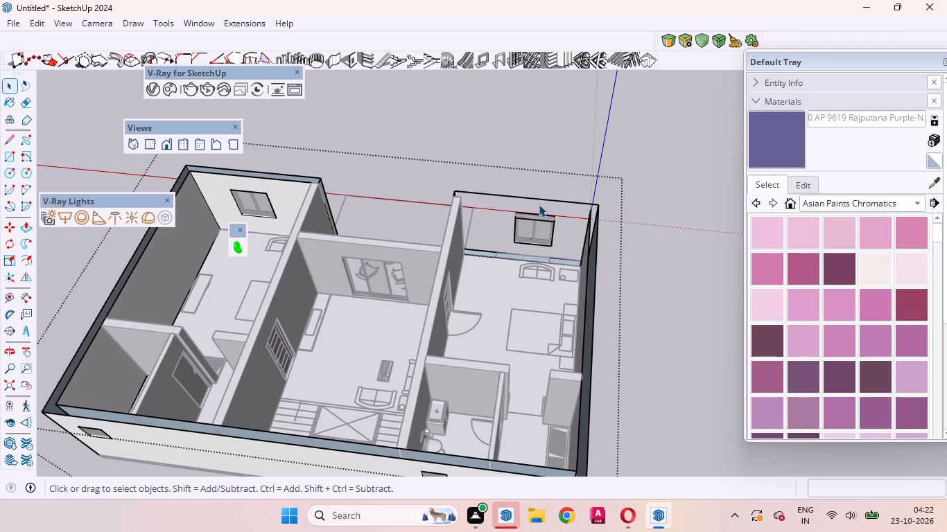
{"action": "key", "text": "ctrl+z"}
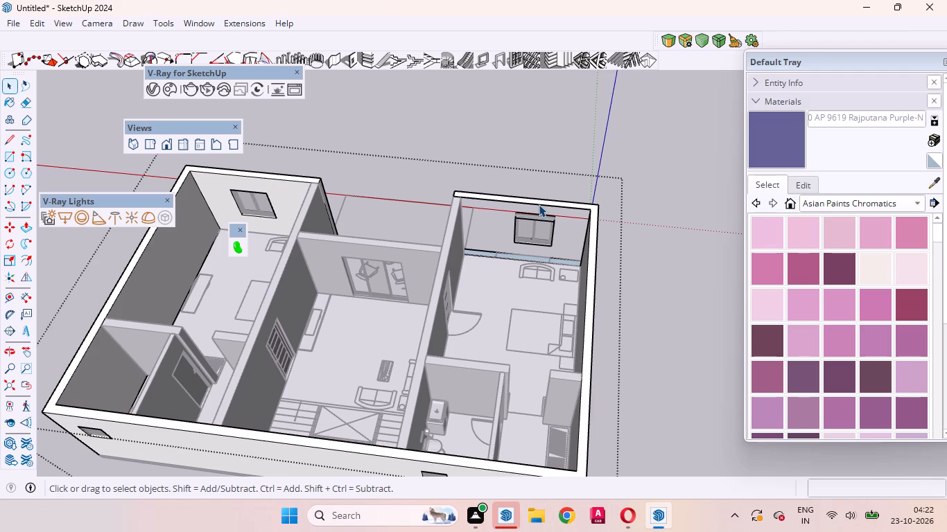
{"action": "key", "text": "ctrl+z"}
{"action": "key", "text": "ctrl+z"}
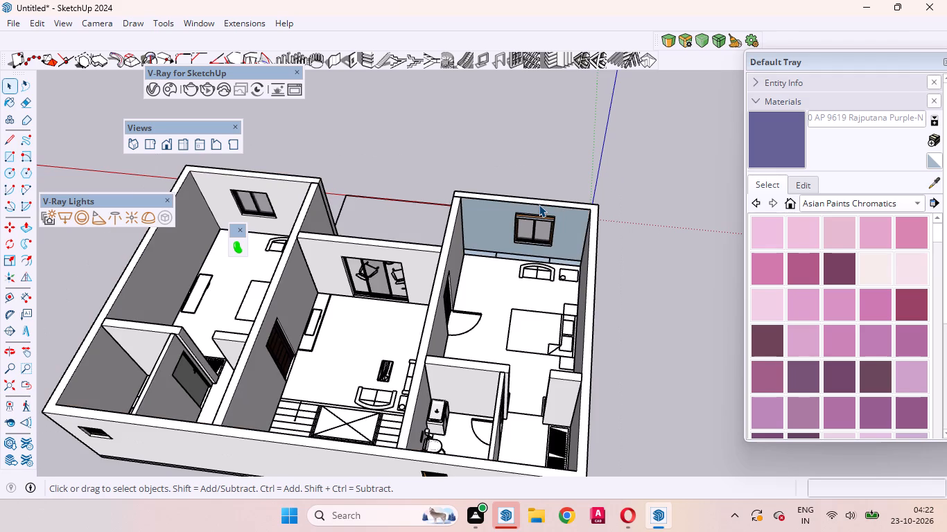
Draw a line about 10 1/8" long across the wall top from the bedroom's inner corner to the window wall's outer edge.
{"action": "scroll", "coordinate": [577, 226], "scroll_direction": "up", "scroll_amount": 9}
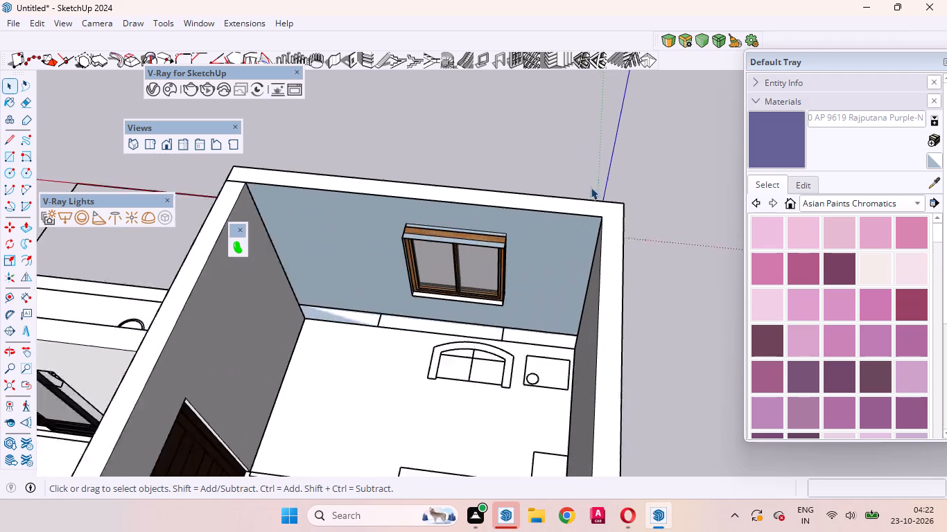
{"action": "middle_click_drag", "start_coordinate": [555, 223], "coordinate": [572, 299]}
{"action": "scroll", "coordinate": [593, 259], "scroll_direction": "up", "scroll_amount": 5}
{"action": "triple_click", "coordinate": [597, 235]}
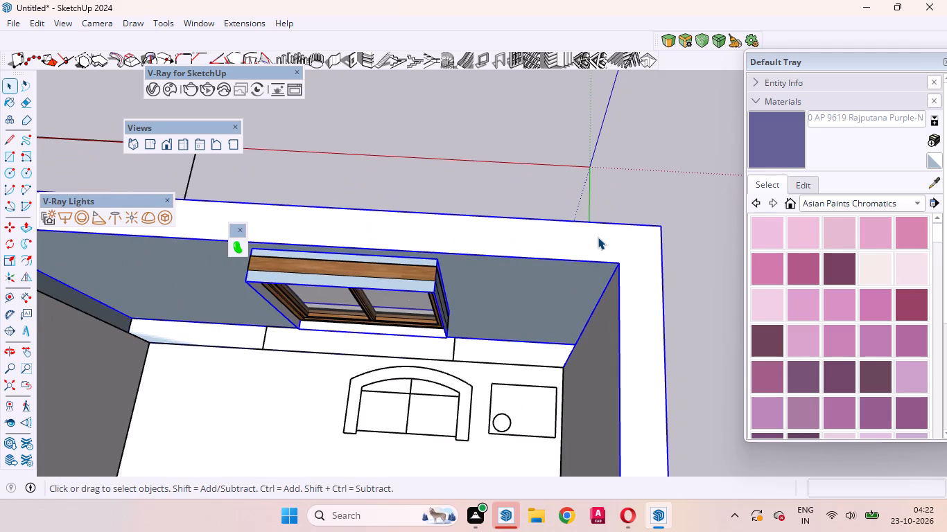
{"action": "left_click", "coordinate": [602, 242]}
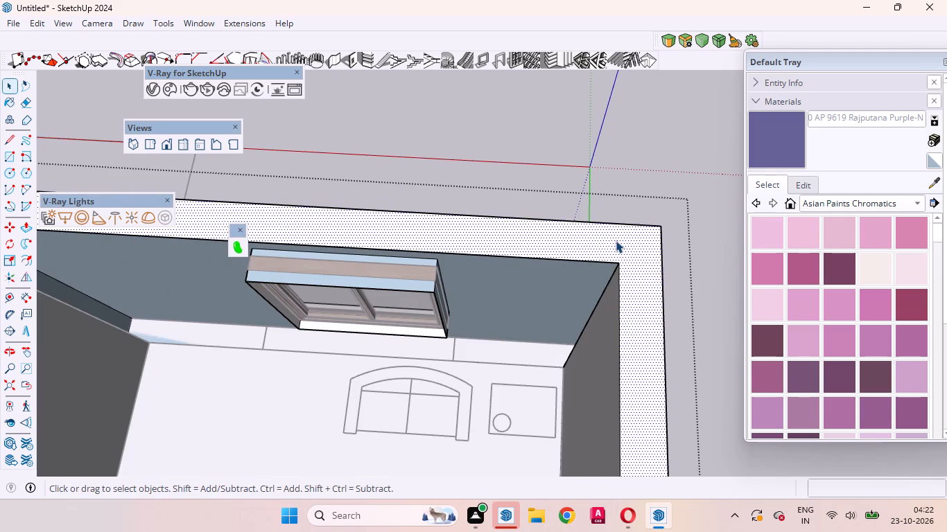
{"action": "key", "text": "l"}
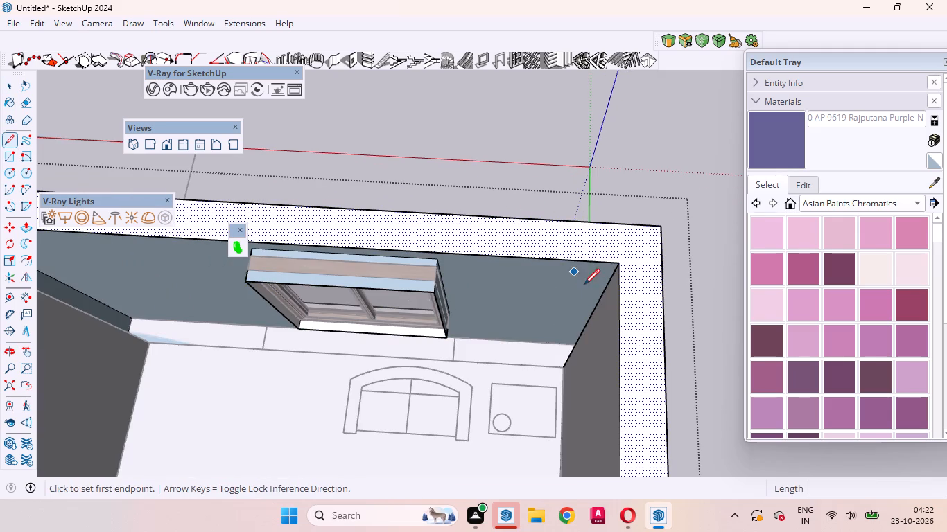
{"action": "left_click", "coordinate": [619, 263]}
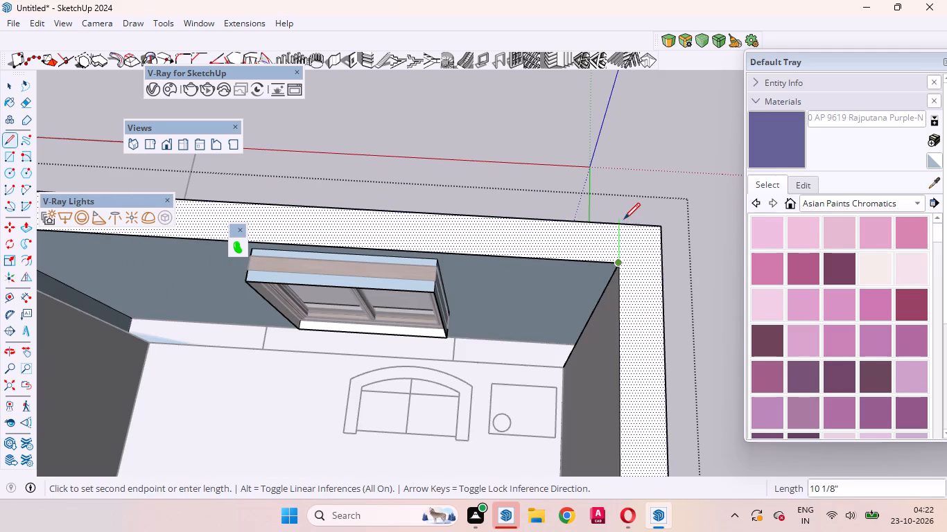
{"action": "left_click", "coordinate": [621, 223]}
{"action": "scroll", "coordinate": [683, 321], "scroll_direction": "down", "scroll_amount": 9}
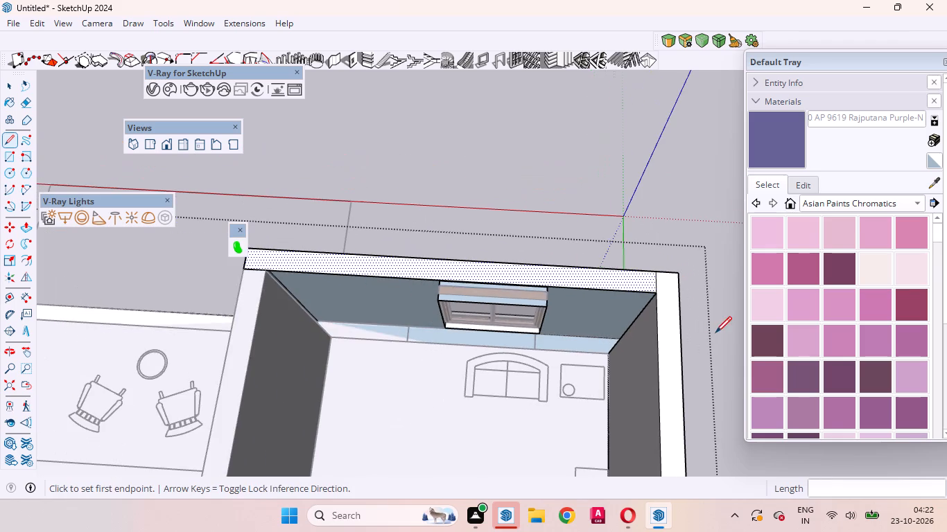
{"action": "scroll", "coordinate": [645, 323], "scroll_direction": "down", "scroll_amount": 4}
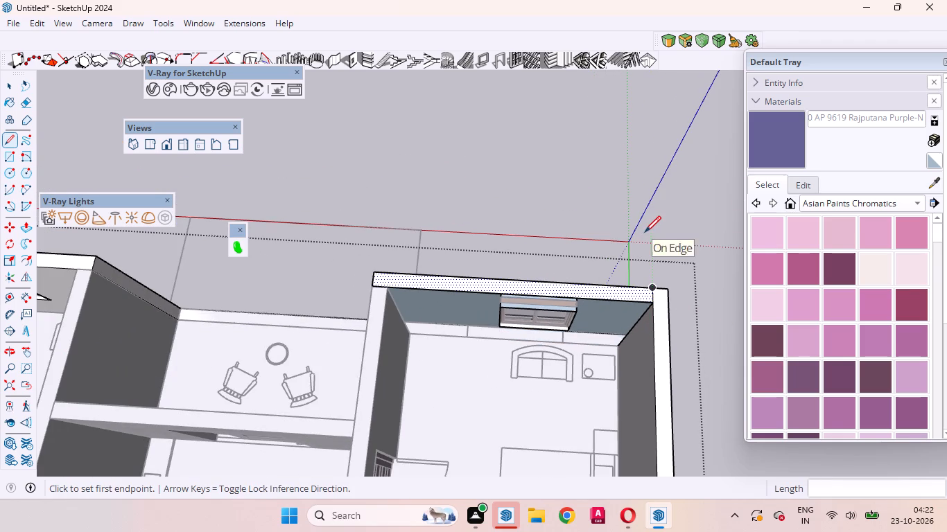
{"action": "key", "text": "space"}
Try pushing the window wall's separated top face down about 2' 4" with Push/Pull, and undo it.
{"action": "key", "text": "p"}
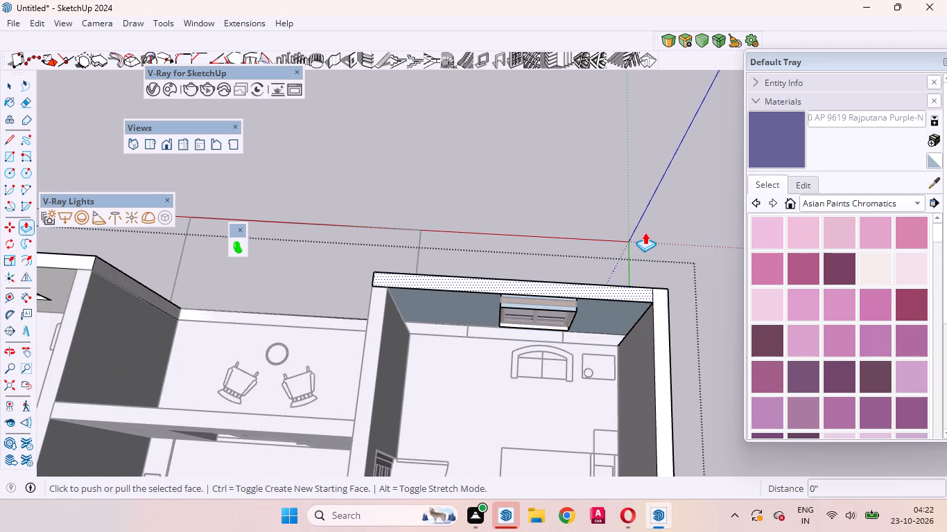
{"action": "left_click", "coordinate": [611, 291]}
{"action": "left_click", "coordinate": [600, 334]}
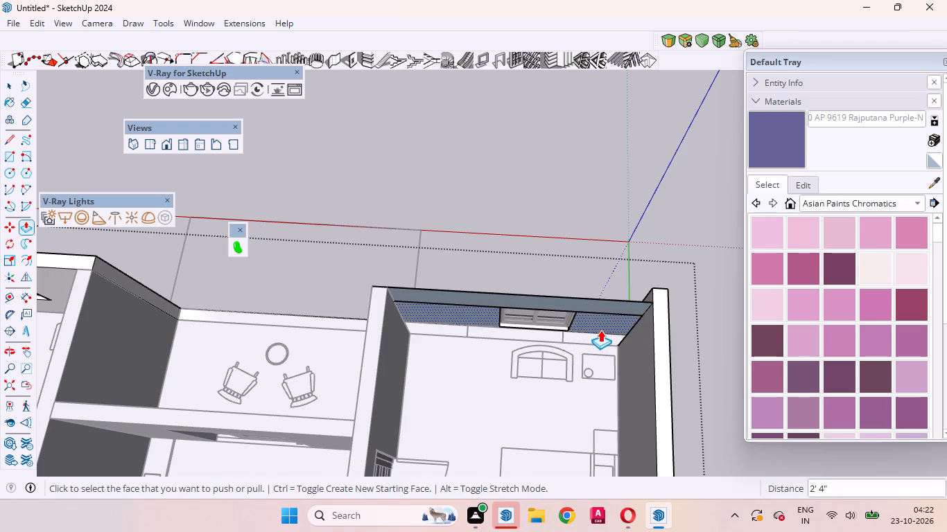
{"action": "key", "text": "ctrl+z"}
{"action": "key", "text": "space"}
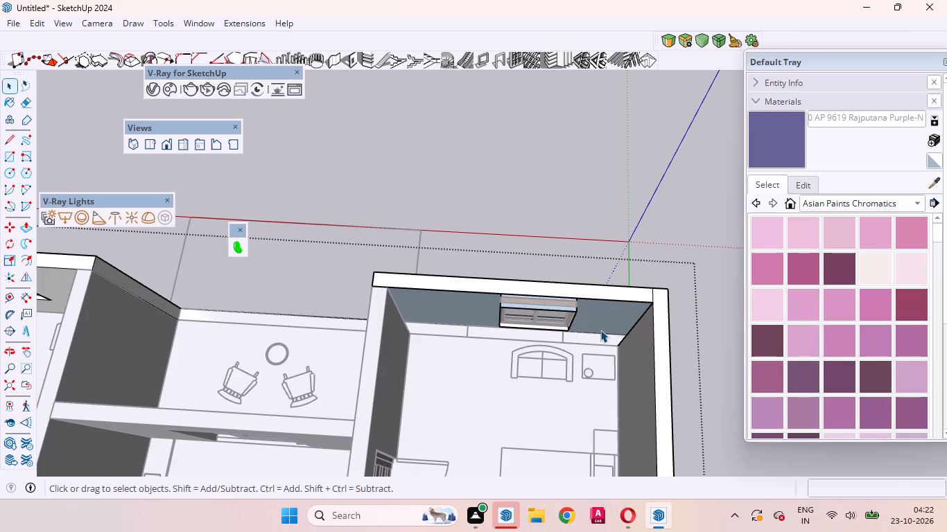
Examine the bedroom window's frame and centre mullion within its wall opening.
{"action": "scroll", "coordinate": [547, 321], "scroll_direction": "up", "scroll_amount": 10}
{"action": "left_click", "coordinate": [525, 314]}
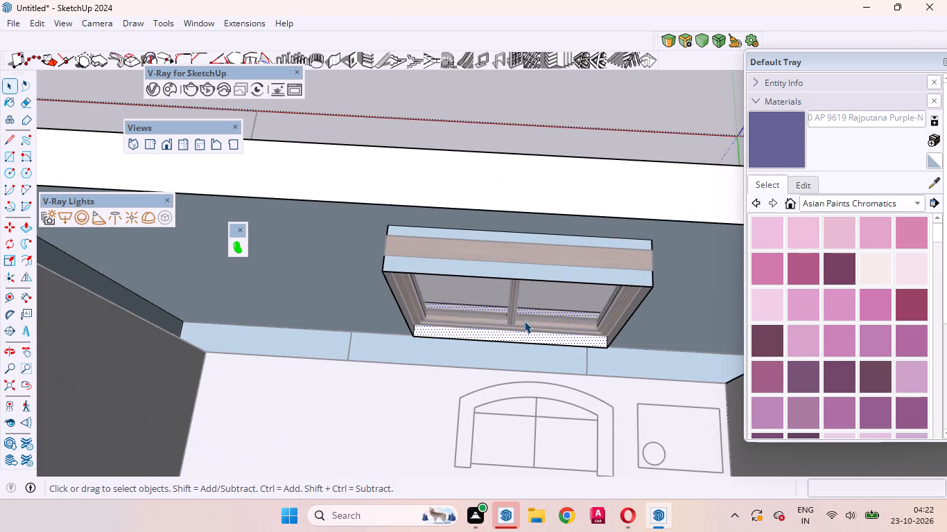
{"action": "double_click", "coordinate": [519, 304]}
{"action": "left_click", "coordinate": [514, 303]}
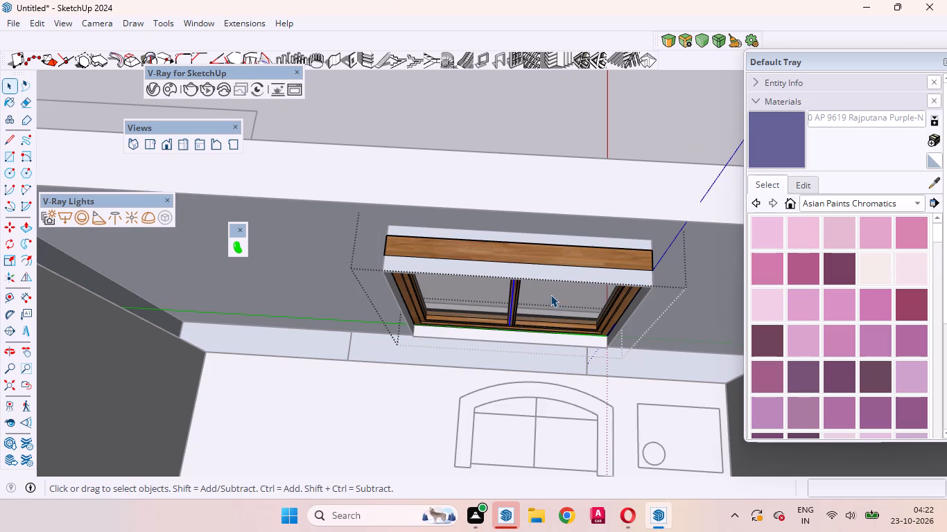
{"action": "scroll", "coordinate": [537, 304], "scroll_direction": "down", "scroll_amount": 2}
{"action": "scroll", "coordinate": [536, 307], "scroll_direction": "up", "scroll_amount": 1}
{"action": "scroll", "coordinate": [536, 307], "scroll_direction": "down", "scroll_amount": 4}
{"action": "left_click", "coordinate": [568, 109]}
{"action": "middle_click_drag", "start_coordinate": [472, 294], "coordinate": [573, 206]}
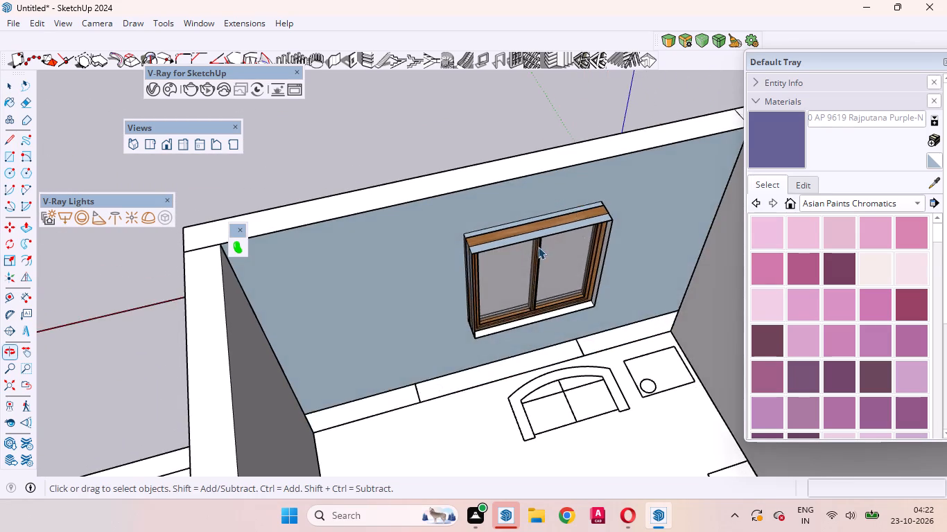
Move the bedroom window about 2' 1 5/16" out of its opening into the room.
{"action": "scroll", "coordinate": [538, 247], "scroll_direction": "up", "scroll_amount": 7}
{"action": "left_click", "coordinate": [535, 259]}
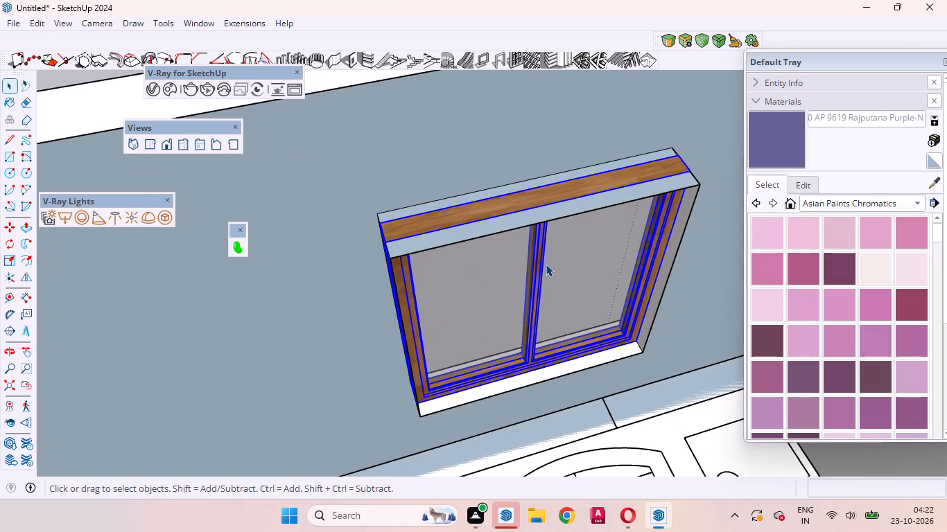
{"action": "key", "text": "m"}
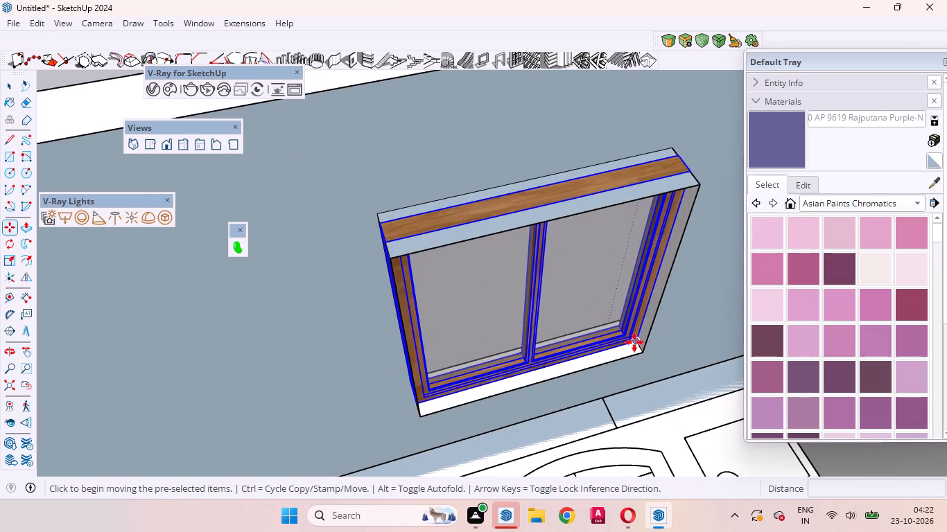
{"action": "left_click", "coordinate": [637, 342]}
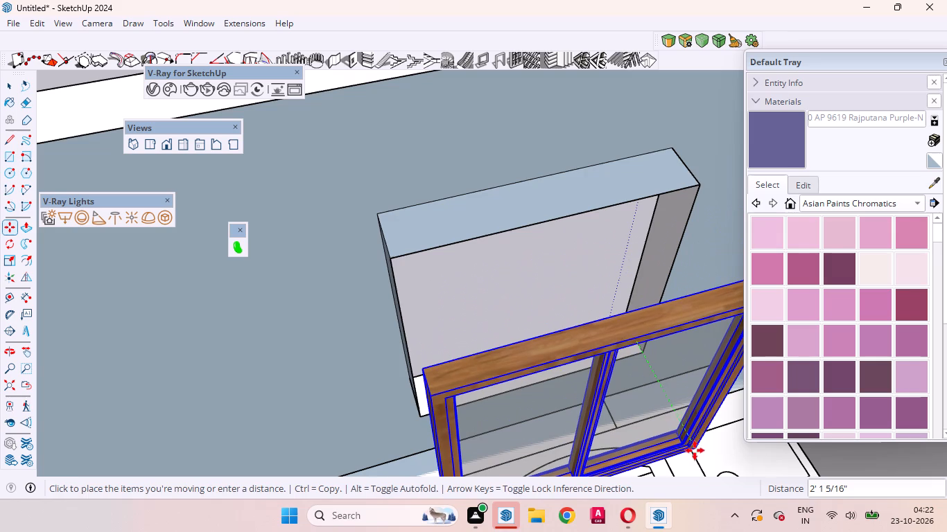
{"action": "left_click", "coordinate": [693, 450]}
{"action": "scroll", "coordinate": [534, 327], "scroll_direction": "down", "scroll_amount": 12}
{"action": "key", "text": "space"}
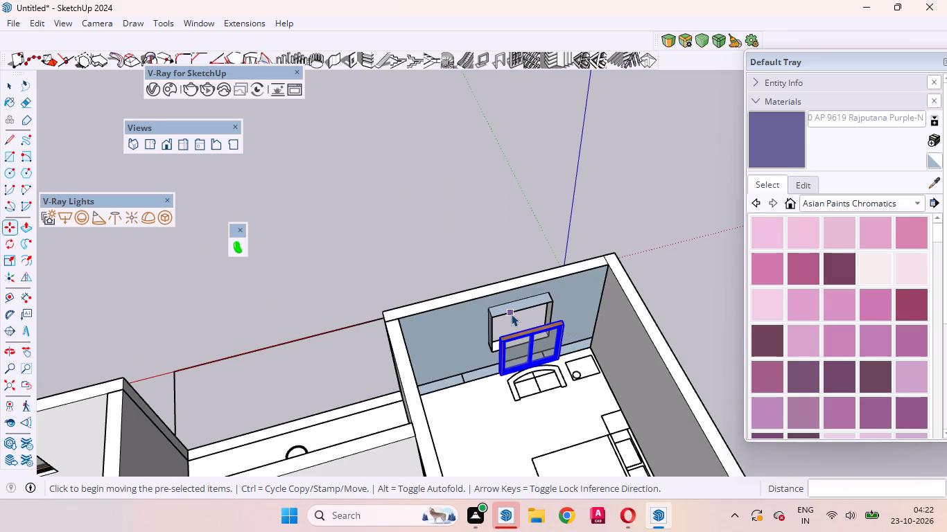
Open the wall group and push the window wall's separated top face down 2' 4" with Push/Pull.
{"action": "scroll", "coordinate": [453, 303], "scroll_direction": "up", "scroll_amount": 4}
{"action": "middle_click_drag", "start_coordinate": [560, 289], "coordinate": [528, 357]}
{"action": "scroll", "coordinate": [525, 356], "scroll_direction": "up", "scroll_amount": 5}
{"action": "left_click", "coordinate": [566, 283]}
{"action": "double_click", "coordinate": [566, 283]}
{"action": "left_click", "coordinate": [554, 283]}
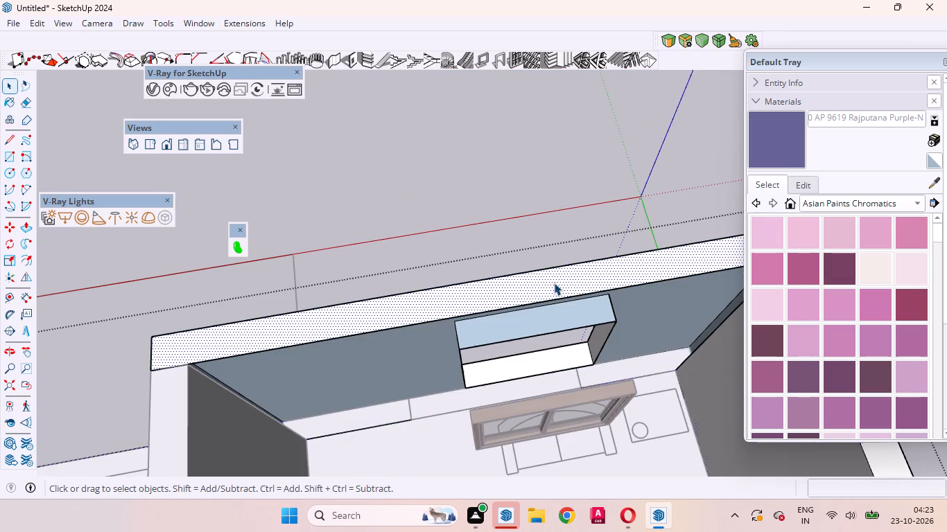
{"action": "key", "text": "p"}
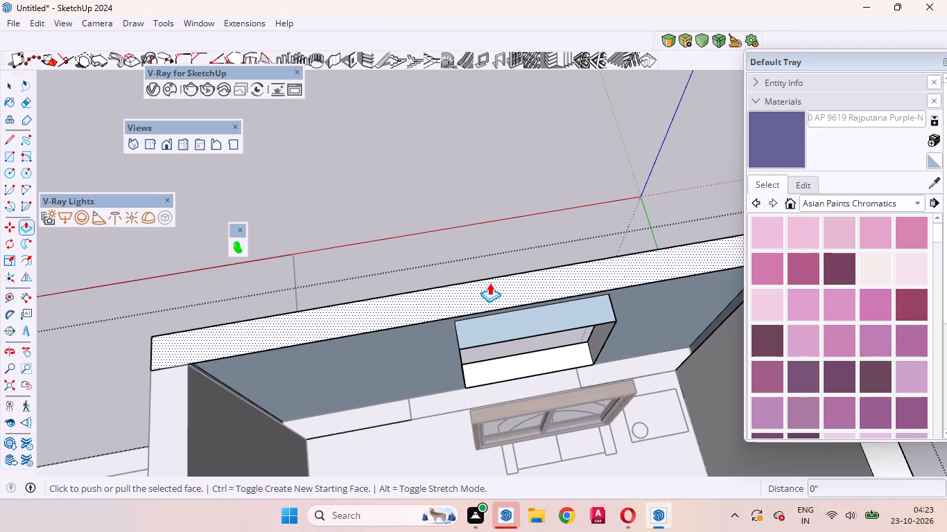
{"action": "left_click", "coordinate": [489, 290]}
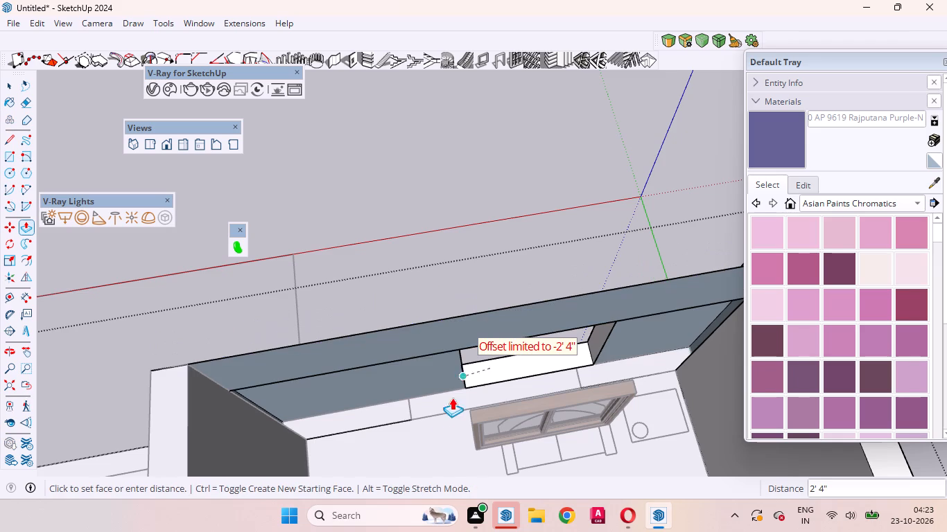
{"action": "left_click", "coordinate": [433, 420]}
Push the leftover face at the top of the window opening down 4' to the sill.
{"action": "middle_click_drag", "start_coordinate": [397, 384], "coordinate": [559, 301]}
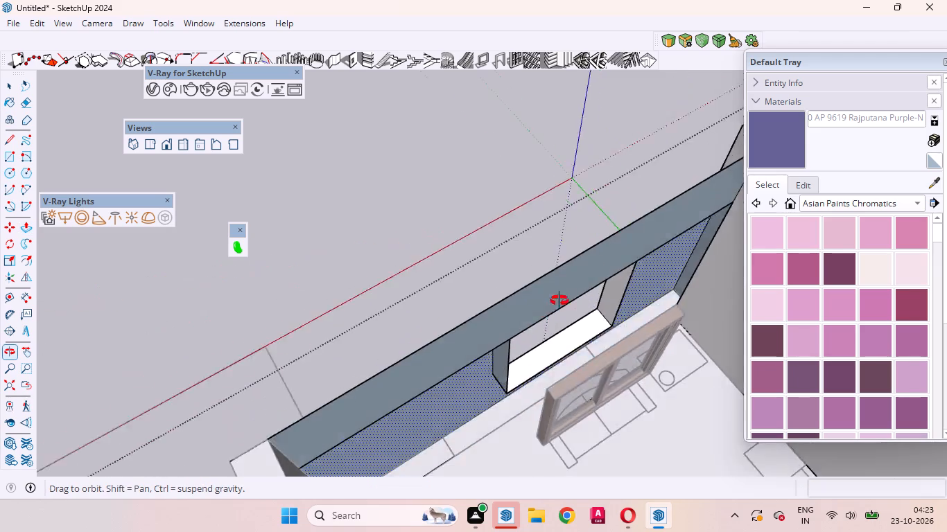
{"action": "middle_click_drag", "start_coordinate": [559, 301], "coordinate": [674, 267]}
{"action": "scroll", "coordinate": [499, 251], "scroll_direction": "up", "scroll_amount": 3}
{"action": "middle_click_drag", "start_coordinate": [623, 298], "coordinate": [749, 285]}
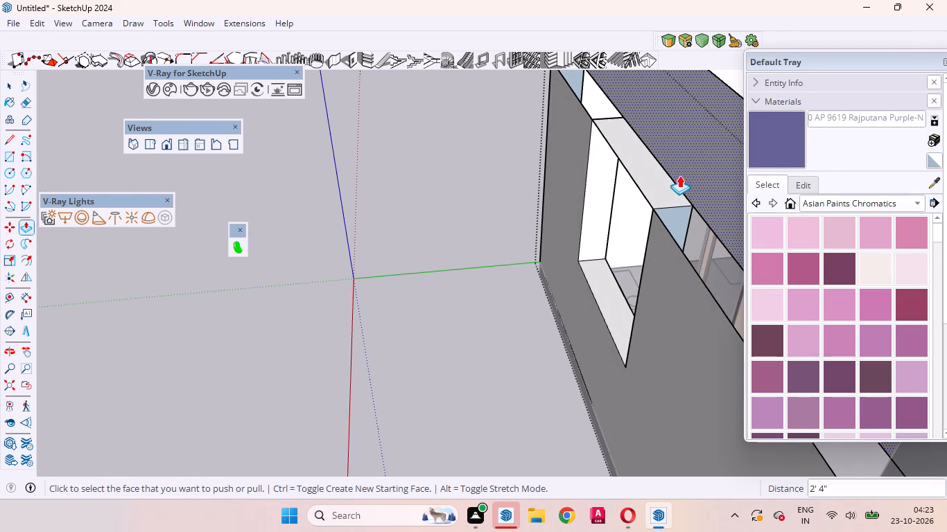
{"action": "left_click", "coordinate": [661, 175]}
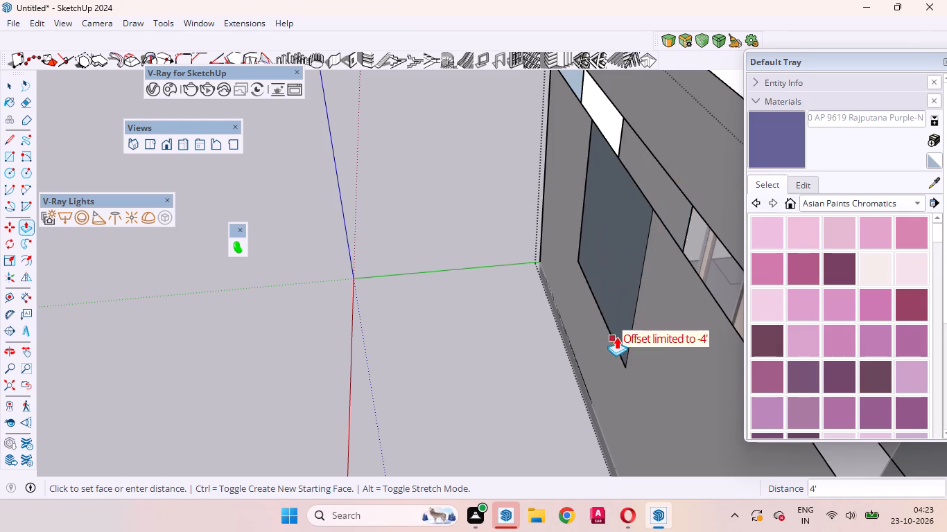
{"action": "left_click", "coordinate": [616, 337]}
{"action": "middle_click_drag", "start_coordinate": [663, 264], "coordinate": [444, 310]}
{"action": "scroll", "coordinate": [425, 335], "scroll_direction": "down", "scroll_amount": 4}
{"action": "scroll", "coordinate": [503, 275], "scroll_direction": "down", "scroll_amount": 4}
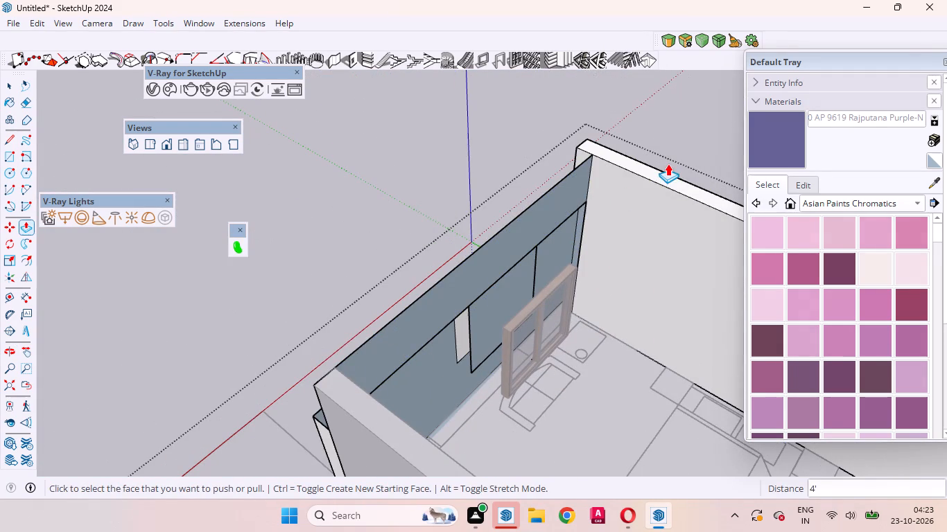
{"action": "key", "text": "space"}
Erase the window wall's outer top edge, the short edge across its end and the vertical outer edge at the corner.
{"action": "scroll", "coordinate": [362, 326], "scroll_direction": "up", "scroll_amount": 5}
{"action": "scroll", "coordinate": [477, 236], "scroll_direction": "down", "scroll_amount": 5}
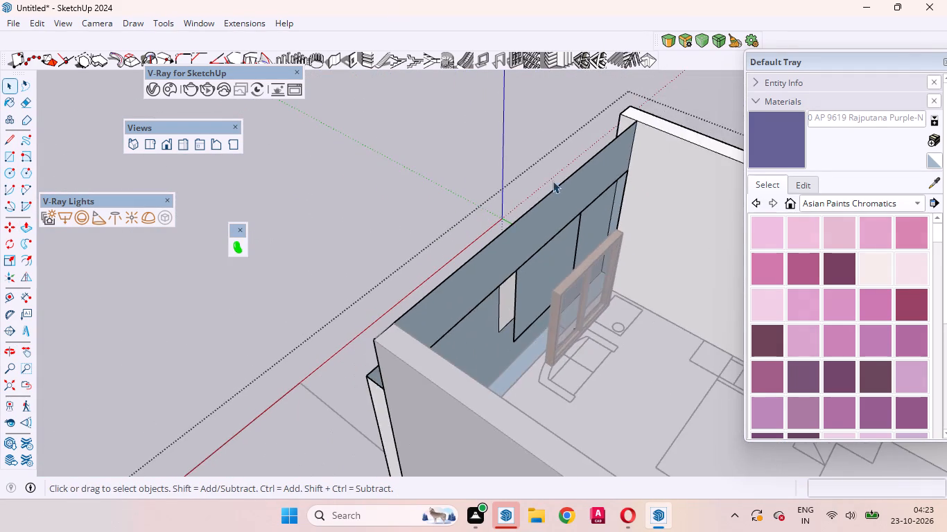
{"action": "middle_click_drag", "start_coordinate": [360, 341], "coordinate": [666, 275]}
{"action": "scroll", "coordinate": [660, 303], "scroll_direction": "up", "scroll_amount": 3}
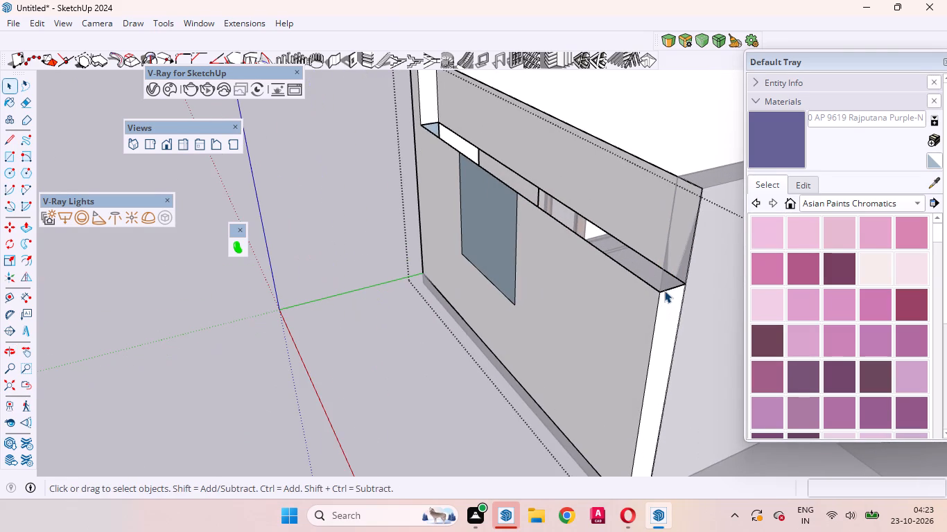
{"action": "left_click", "coordinate": [661, 293]}
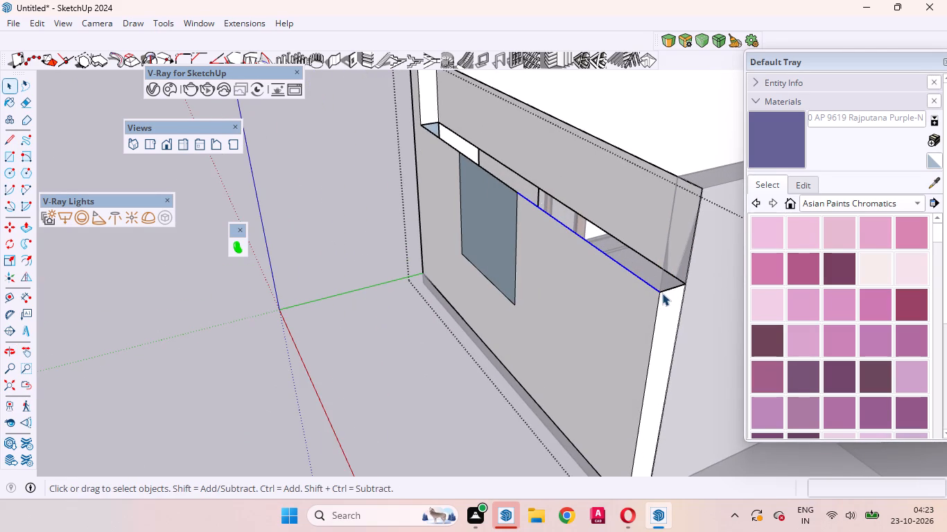
{"action": "key", "text": "Delete"}
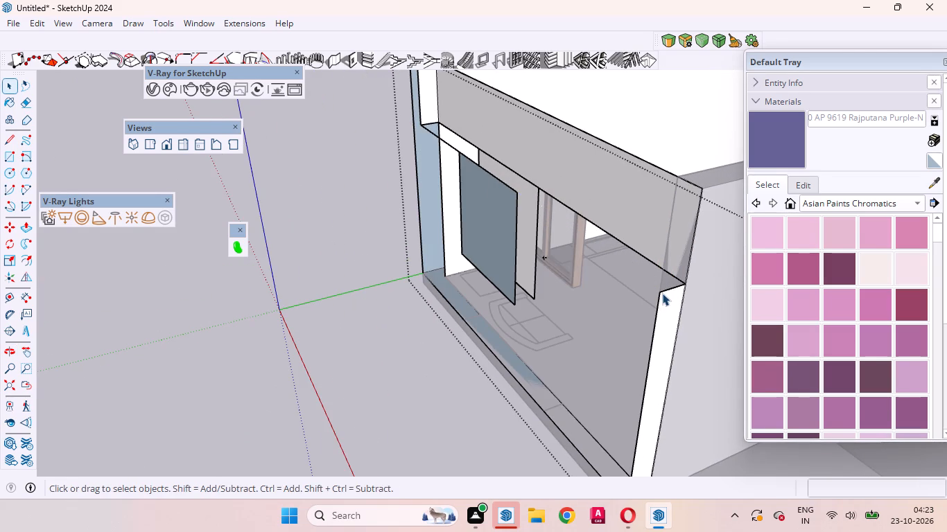
{"action": "left_click", "coordinate": [662, 293]}
{"action": "key", "text": "Delete"}
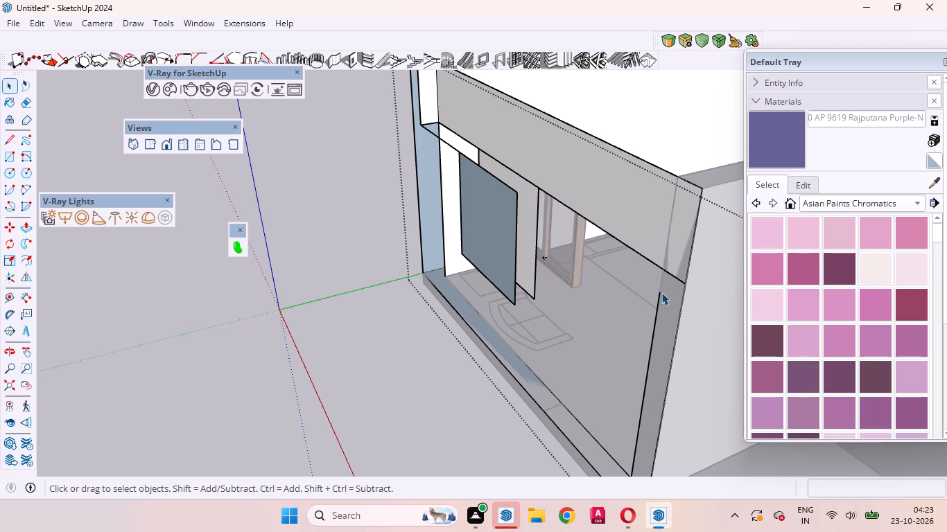
{"action": "key", "text": "e"}
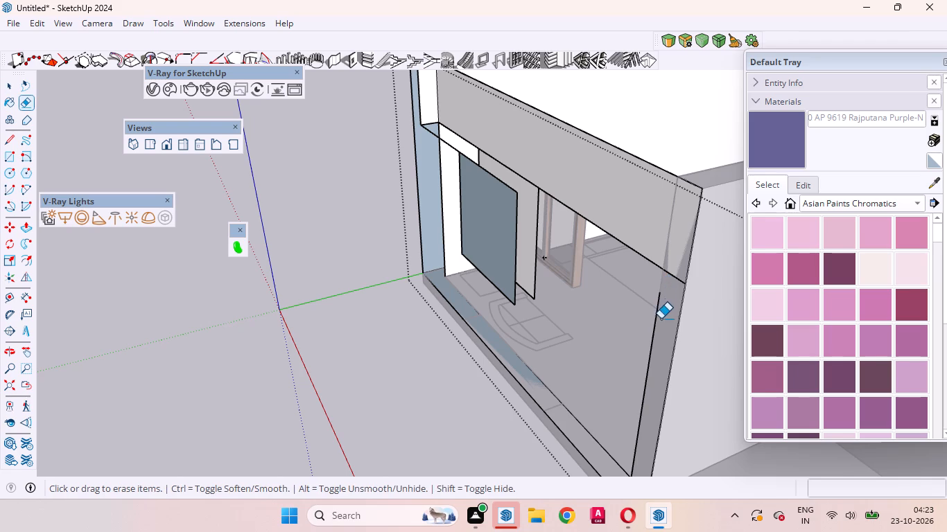
{"action": "left_click", "coordinate": [661, 300]}
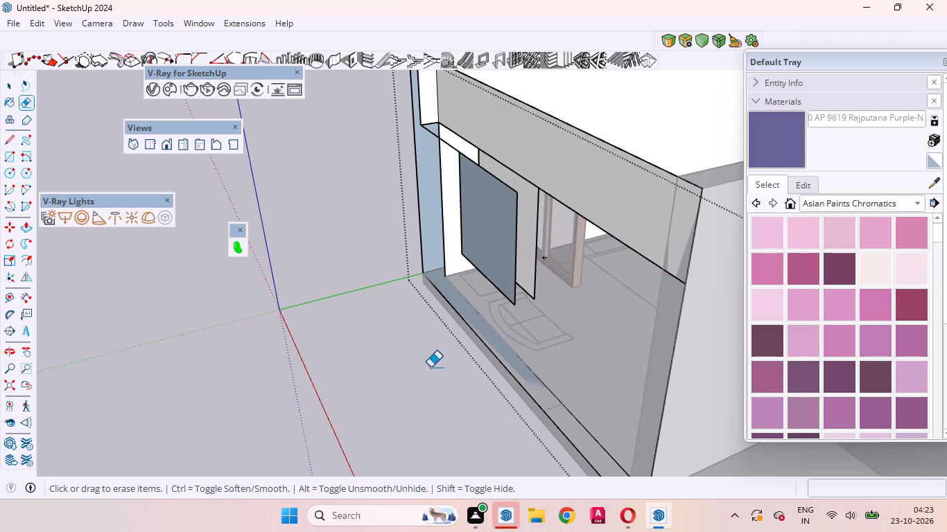
Erase the top and bottom edges of the wall's remaining upper inner face and the leftover vertical corner edge.
{"action": "scroll", "coordinate": [363, 367], "scroll_direction": "down", "scroll_amount": 5}
{"action": "middle_click_drag", "start_coordinate": [394, 328], "coordinate": [489, 375]}
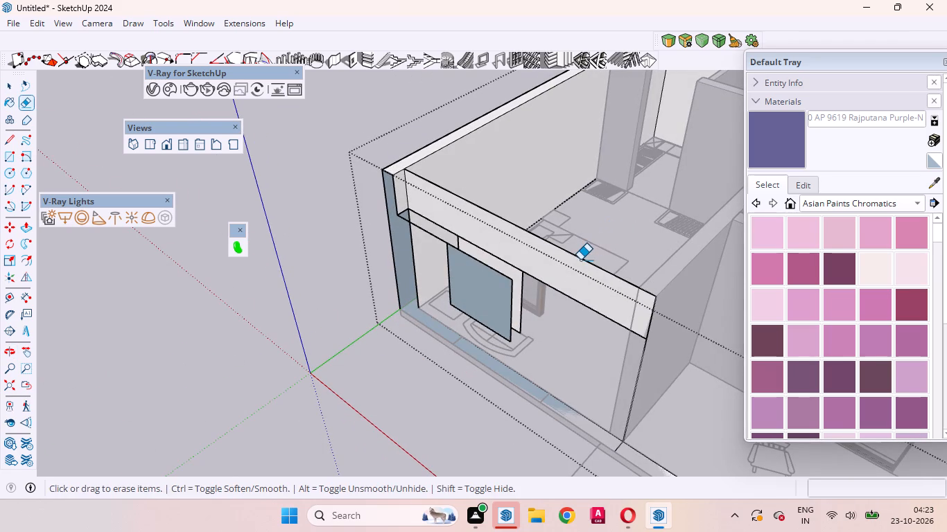
{"action": "left_click", "coordinate": [582, 258]}
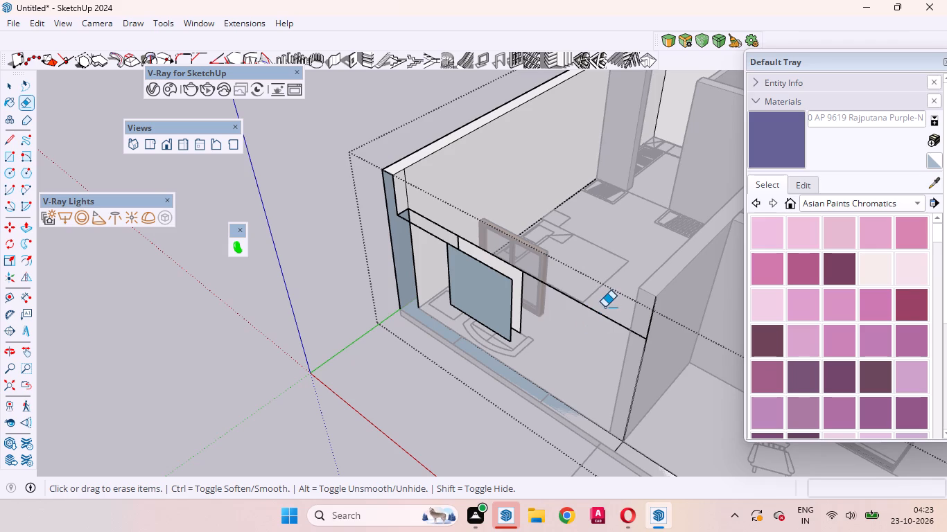
{"action": "left_click", "coordinate": [601, 312]}
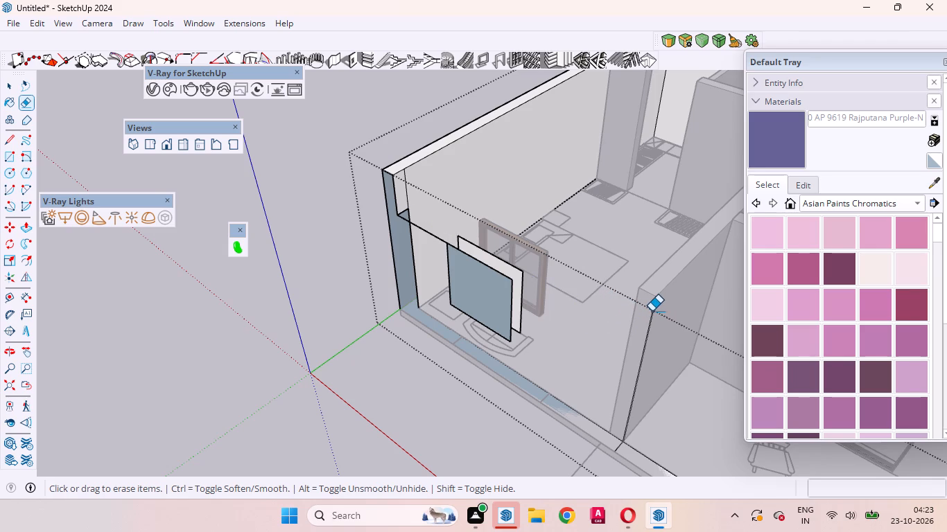
{"action": "left_click", "coordinate": [650, 311]}
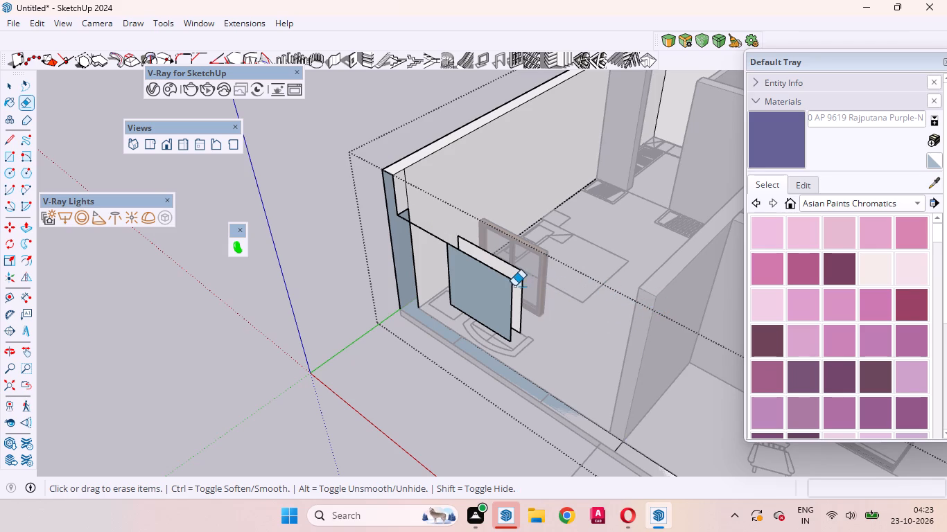
Erase the edges of the two leftover panels at the former window opening, starting with their top edges.
{"action": "left_click", "coordinate": [512, 279]}
{"action": "left_click", "coordinate": [521, 269]}
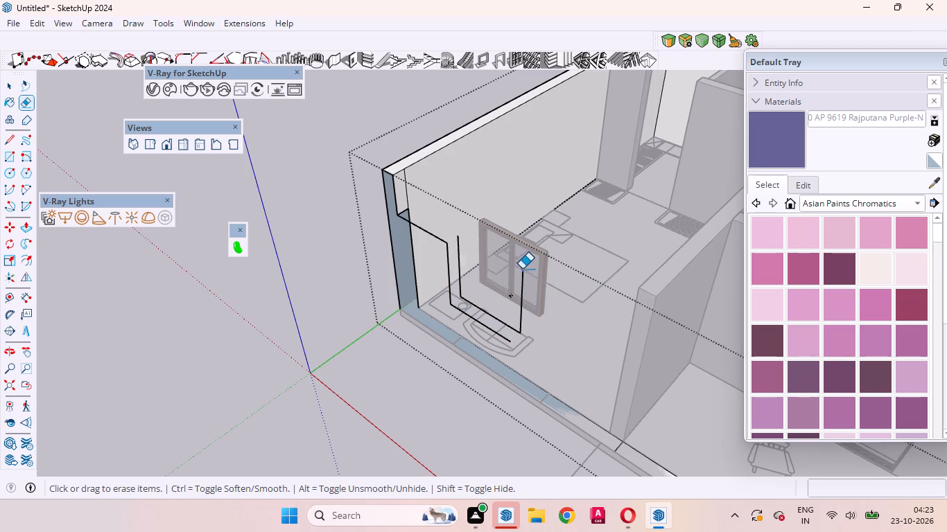
{"action": "left_click", "coordinate": [525, 276]}
{"action": "left_click", "coordinate": [502, 321]}
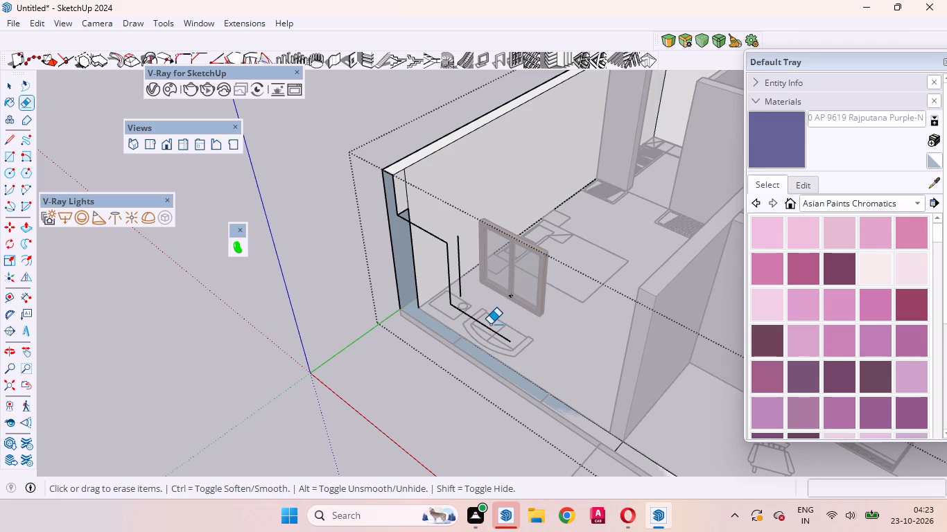
{"action": "left_click", "coordinate": [489, 326]}
{"action": "left_click", "coordinate": [459, 273]}
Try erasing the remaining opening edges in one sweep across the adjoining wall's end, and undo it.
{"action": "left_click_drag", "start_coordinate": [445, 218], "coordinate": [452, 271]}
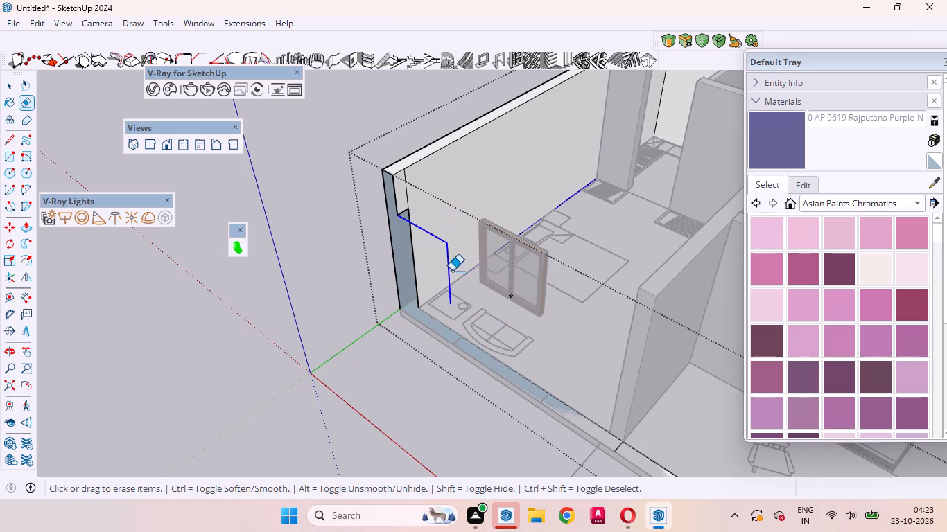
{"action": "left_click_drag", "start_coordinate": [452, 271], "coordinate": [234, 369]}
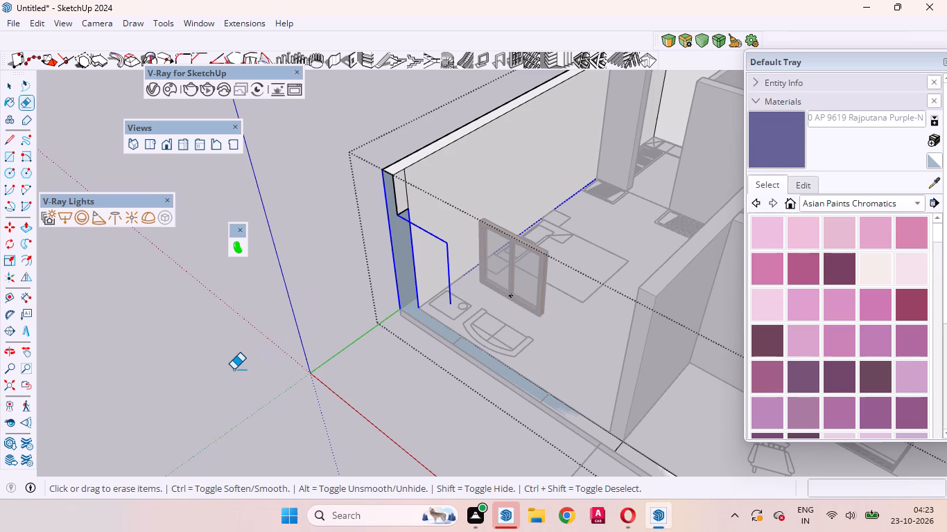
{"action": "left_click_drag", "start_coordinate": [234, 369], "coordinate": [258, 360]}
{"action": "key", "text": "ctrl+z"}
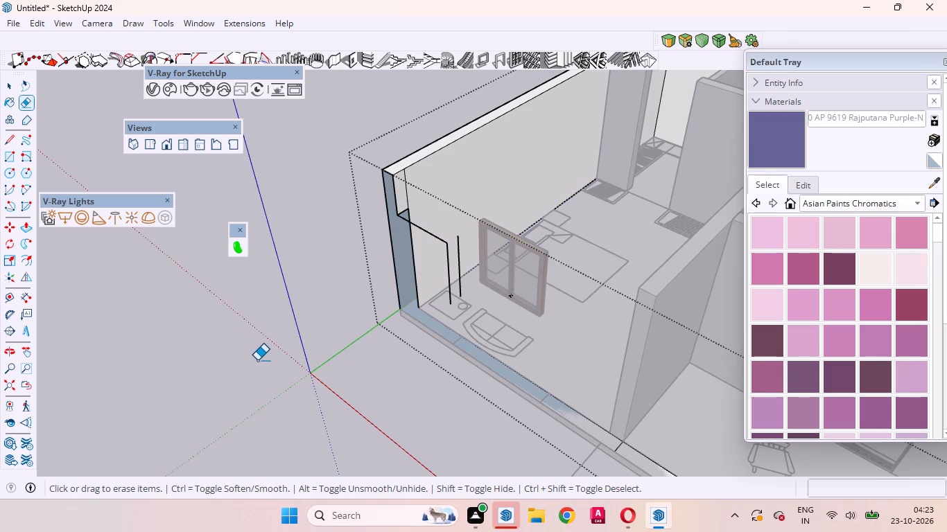
Erase the last loose edges of the former window opening beside the adjoining wall's end.
{"action": "scroll", "coordinate": [408, 266], "scroll_direction": "up", "scroll_amount": 7}
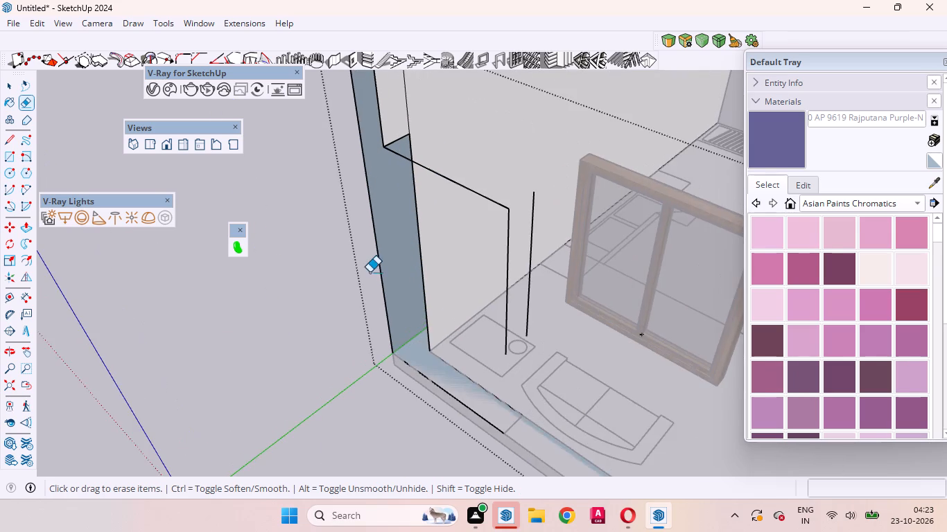
{"action": "middle_click_drag", "start_coordinate": [370, 273], "coordinate": [431, 320]}
{"action": "scroll", "coordinate": [390, 389], "scroll_direction": "down", "scroll_amount": 6}
{"action": "scroll", "coordinate": [473, 326], "scroll_direction": "up", "scroll_amount": 5}
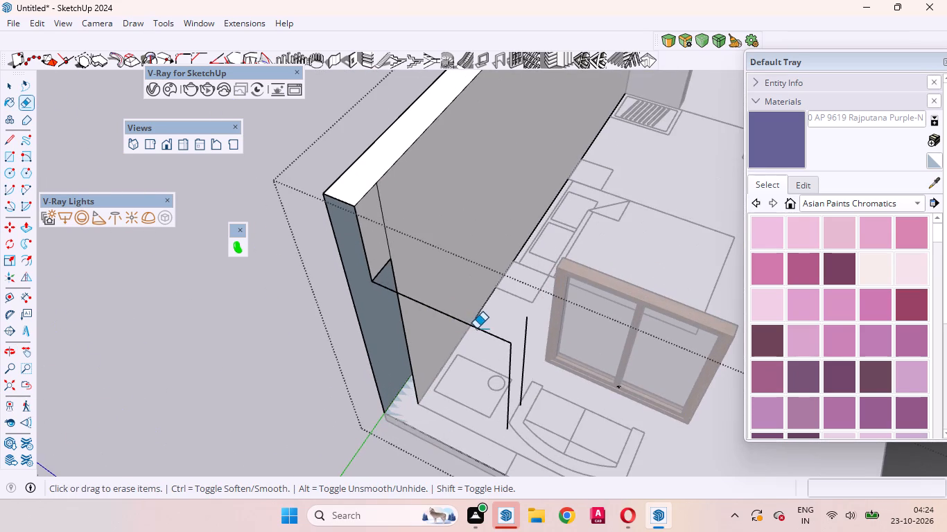
{"action": "left_click", "coordinate": [478, 328]}
{"action": "left_click", "coordinate": [512, 351]}
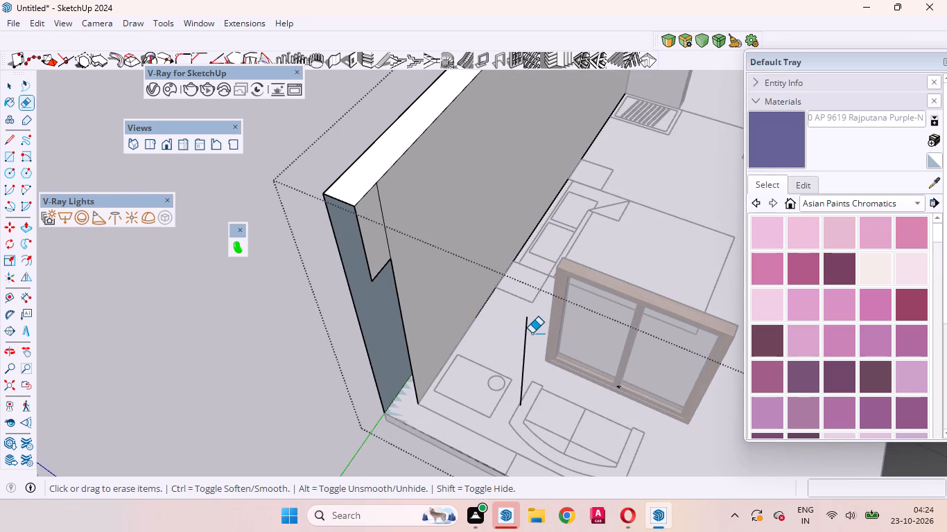
{"action": "left_click", "coordinate": [528, 333]}
{"action": "left_click", "coordinate": [526, 330]}
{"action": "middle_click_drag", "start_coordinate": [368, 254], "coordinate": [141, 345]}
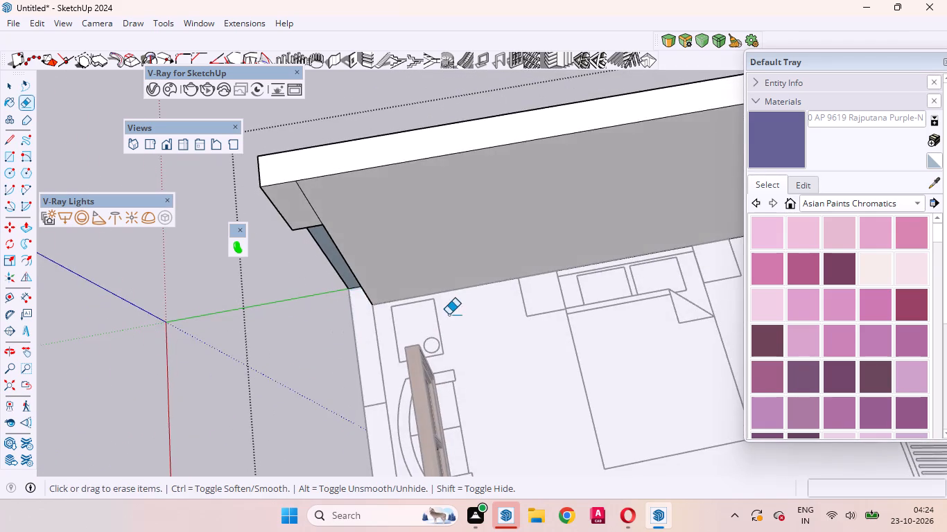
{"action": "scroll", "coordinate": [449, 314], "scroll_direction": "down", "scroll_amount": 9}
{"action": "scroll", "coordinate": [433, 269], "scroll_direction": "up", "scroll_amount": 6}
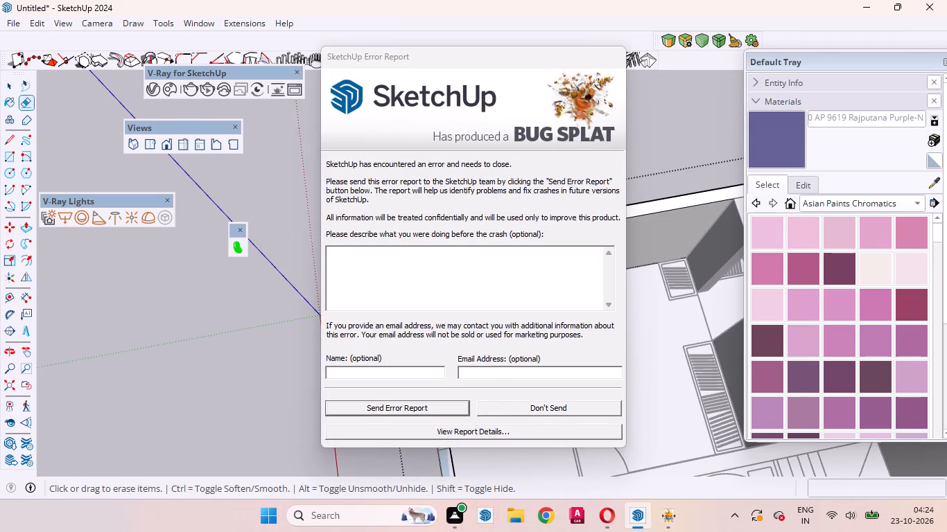
Dismiss the crash report without sending it.
{"action": "left_click", "coordinate": [517, 401]}
Erase the vertical and bottom edges of the leftover upper panel at the bedroom wall's end, and leave the wall group.
{"action": "scroll", "coordinate": [432, 266], "scroll_direction": "up", "scroll_amount": 6}
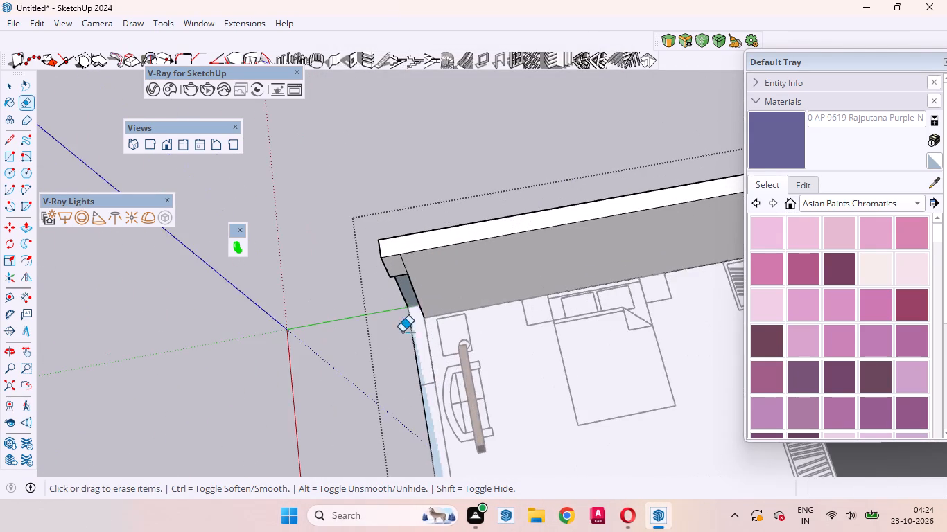
{"action": "scroll", "coordinate": [402, 332], "scroll_direction": "up", "scroll_amount": 3}
{"action": "middle_click_drag", "start_coordinate": [438, 362], "coordinate": [661, 317]}
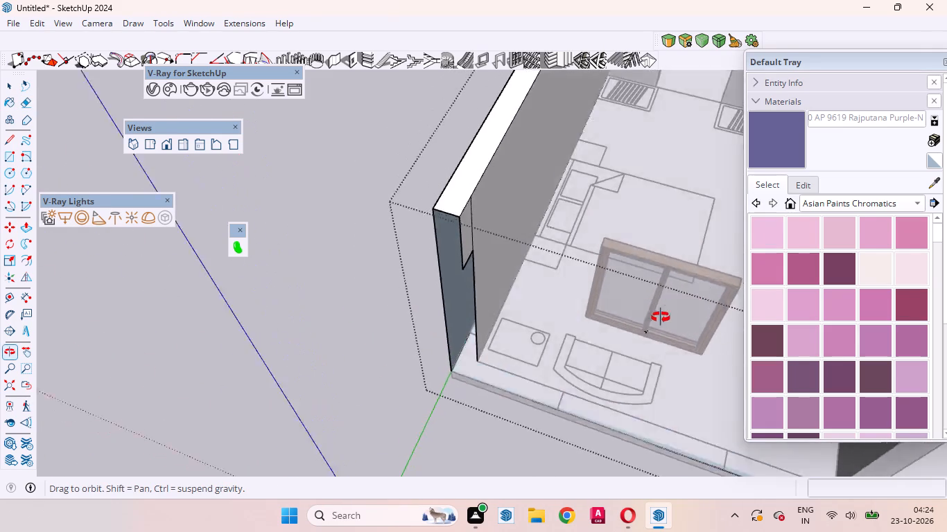
{"action": "middle_click_drag", "start_coordinate": [661, 317], "coordinate": [595, 296]}
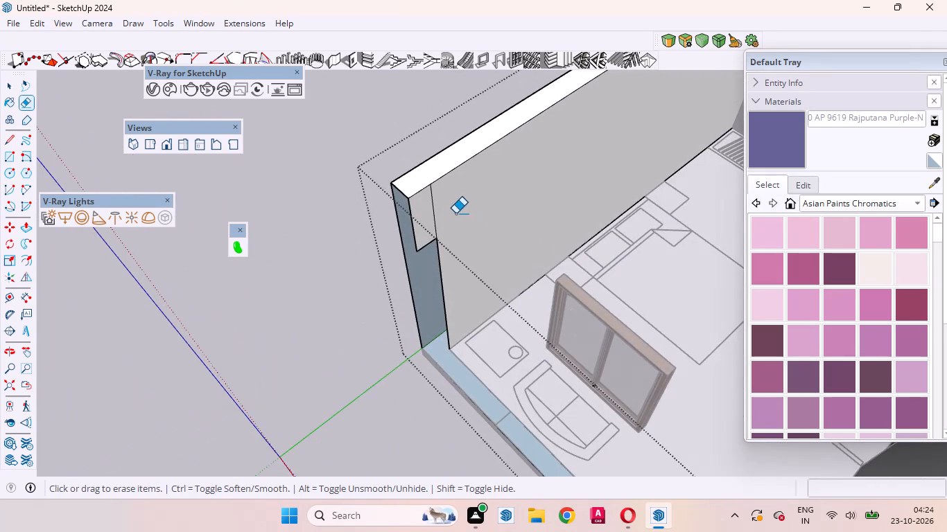
{"action": "scroll", "coordinate": [453, 208], "scroll_direction": "up", "scroll_amount": 3}
{"action": "left_click", "coordinate": [393, 222]}
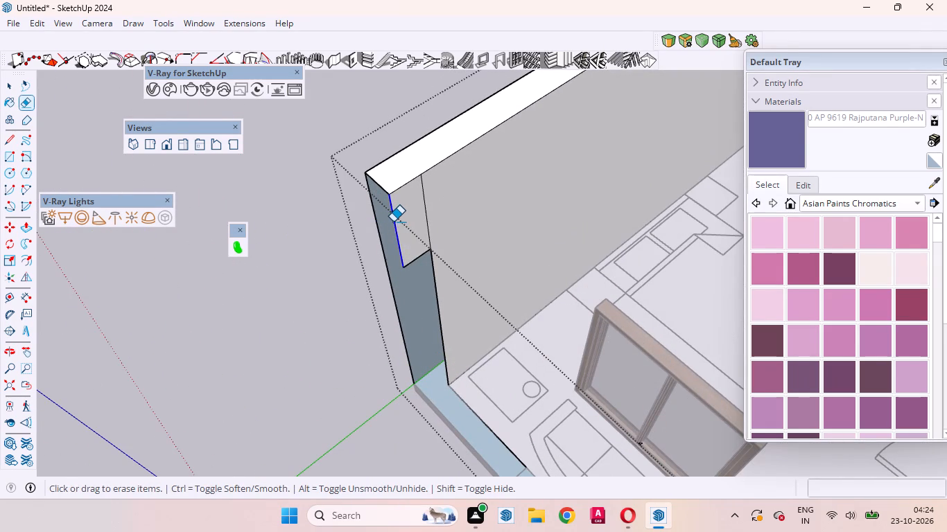
{"action": "left_click", "coordinate": [414, 258]}
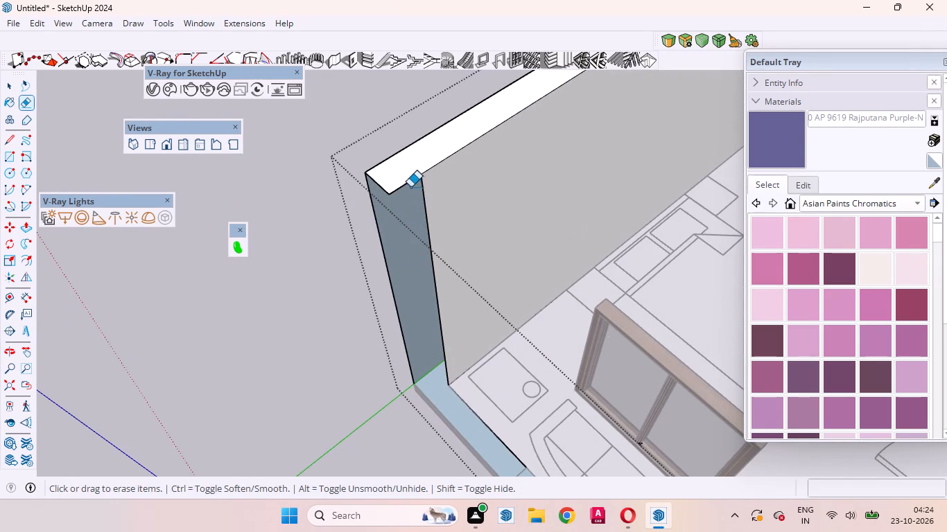
{"action": "key", "text": "space"}
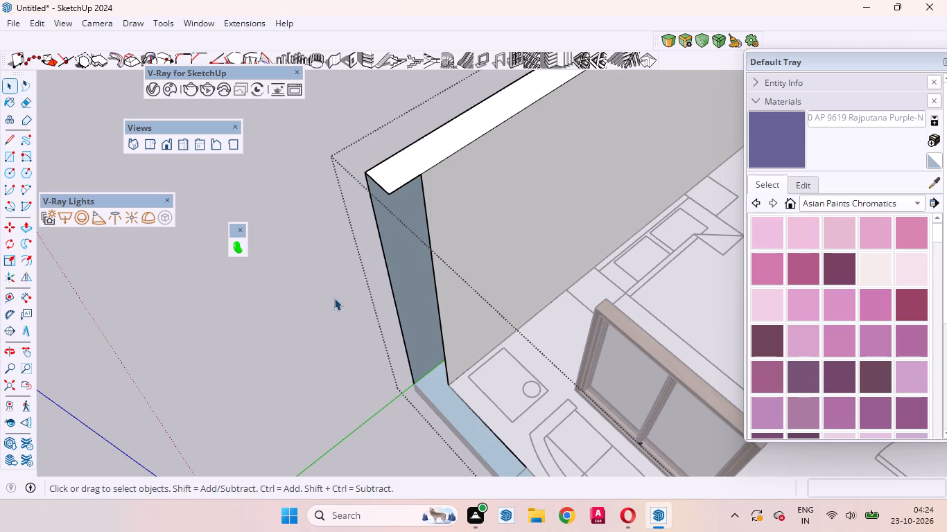
{"action": "scroll", "coordinate": [372, 213], "scroll_direction": "down", "scroll_amount": 6}
{"action": "scroll", "coordinate": [413, 161], "scroll_direction": "down", "scroll_amount": 10}
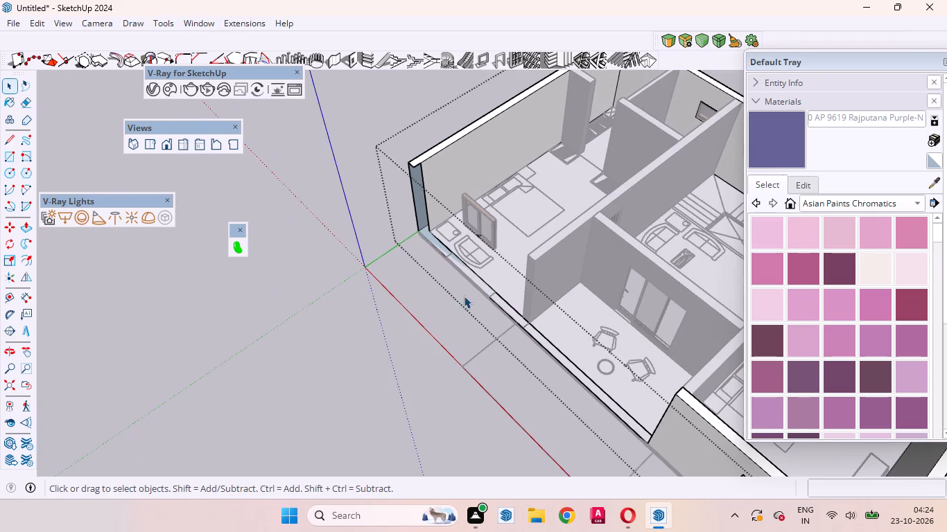
{"action": "left_click", "coordinate": [433, 312]}
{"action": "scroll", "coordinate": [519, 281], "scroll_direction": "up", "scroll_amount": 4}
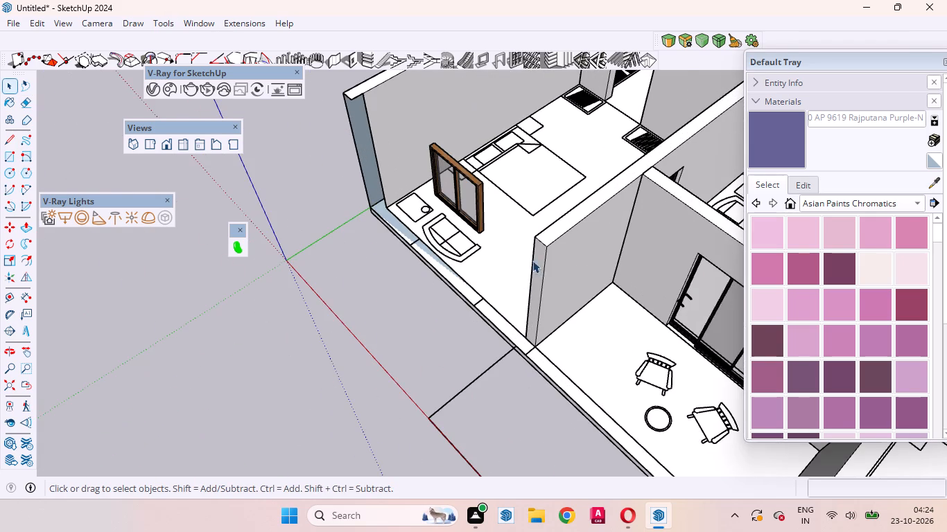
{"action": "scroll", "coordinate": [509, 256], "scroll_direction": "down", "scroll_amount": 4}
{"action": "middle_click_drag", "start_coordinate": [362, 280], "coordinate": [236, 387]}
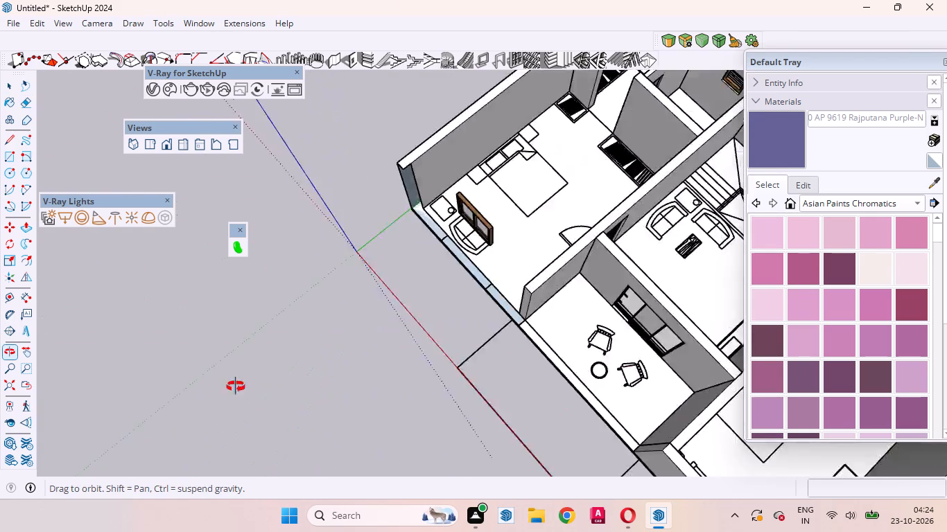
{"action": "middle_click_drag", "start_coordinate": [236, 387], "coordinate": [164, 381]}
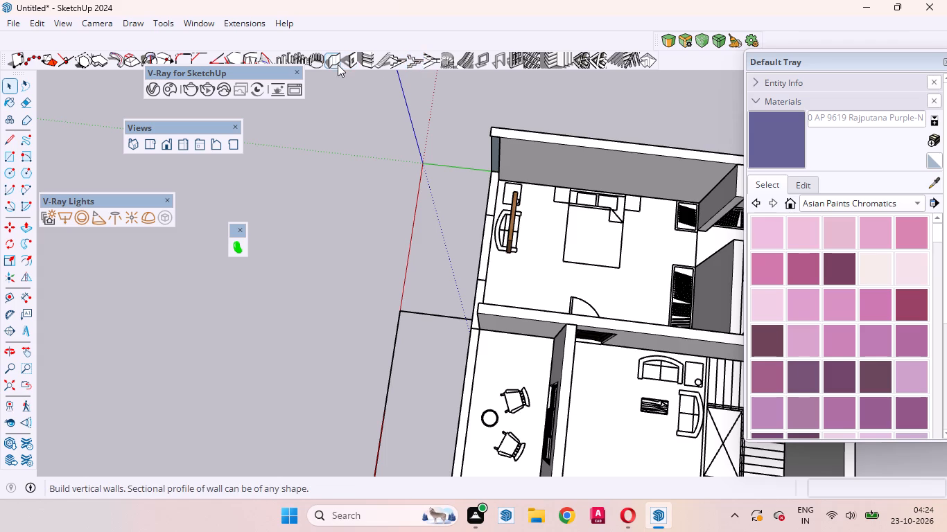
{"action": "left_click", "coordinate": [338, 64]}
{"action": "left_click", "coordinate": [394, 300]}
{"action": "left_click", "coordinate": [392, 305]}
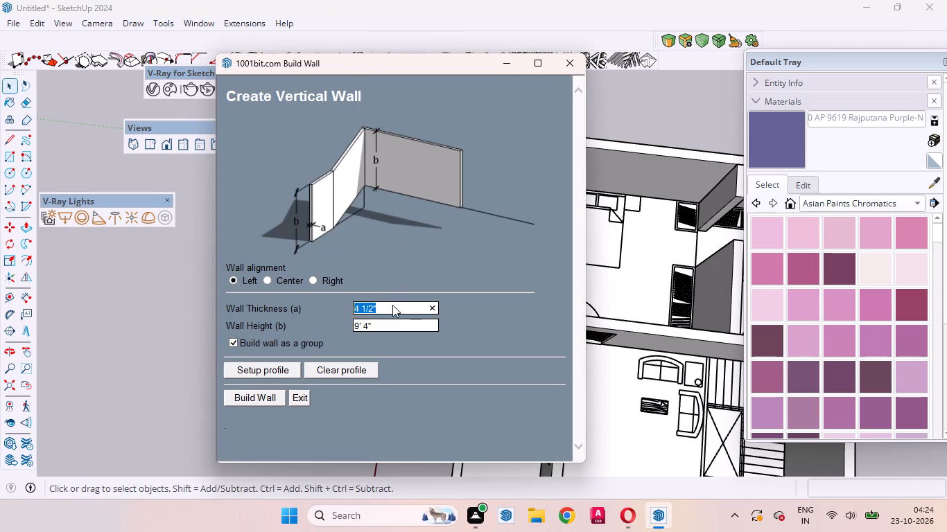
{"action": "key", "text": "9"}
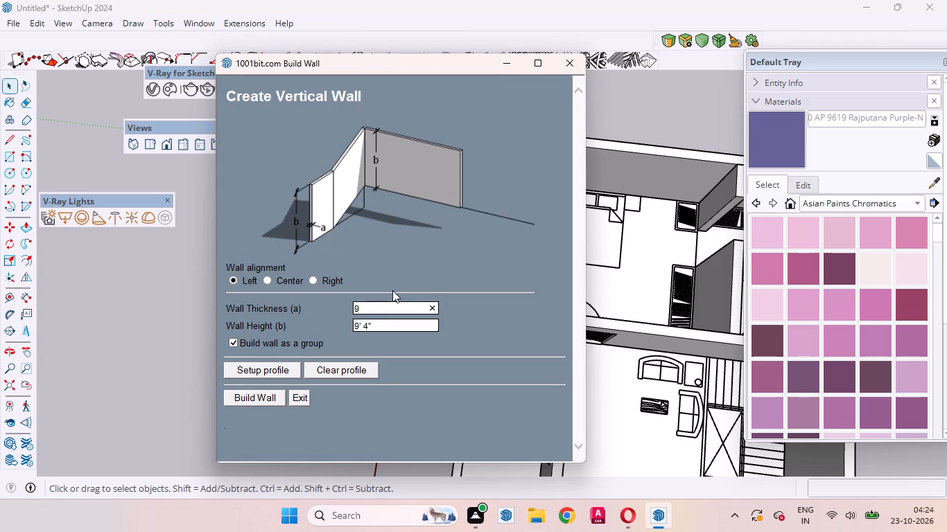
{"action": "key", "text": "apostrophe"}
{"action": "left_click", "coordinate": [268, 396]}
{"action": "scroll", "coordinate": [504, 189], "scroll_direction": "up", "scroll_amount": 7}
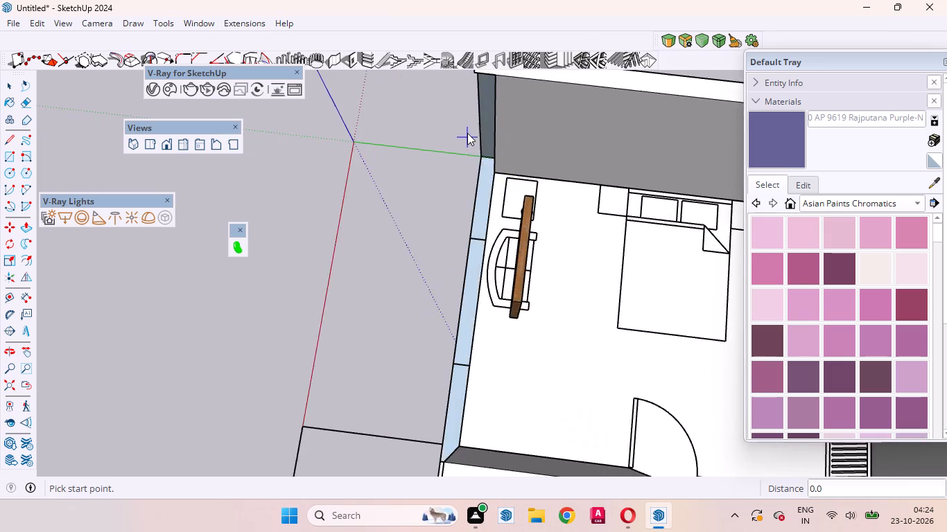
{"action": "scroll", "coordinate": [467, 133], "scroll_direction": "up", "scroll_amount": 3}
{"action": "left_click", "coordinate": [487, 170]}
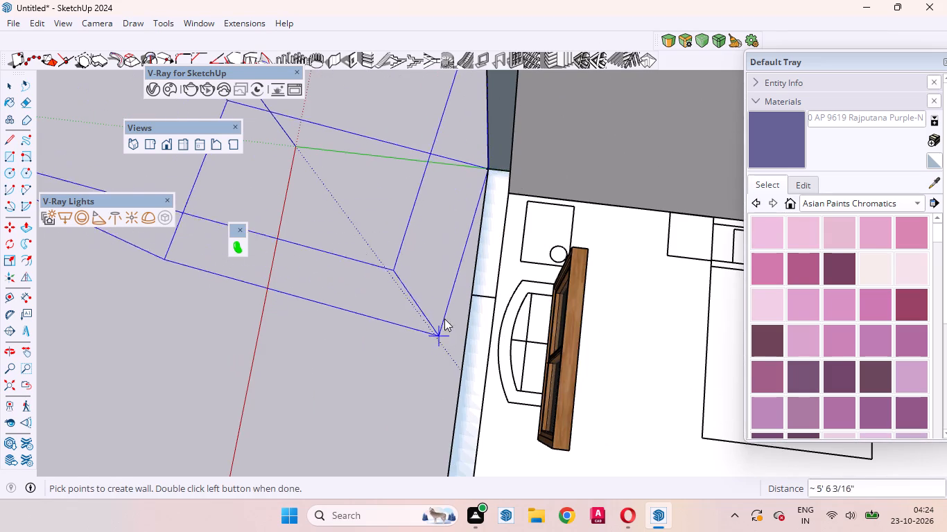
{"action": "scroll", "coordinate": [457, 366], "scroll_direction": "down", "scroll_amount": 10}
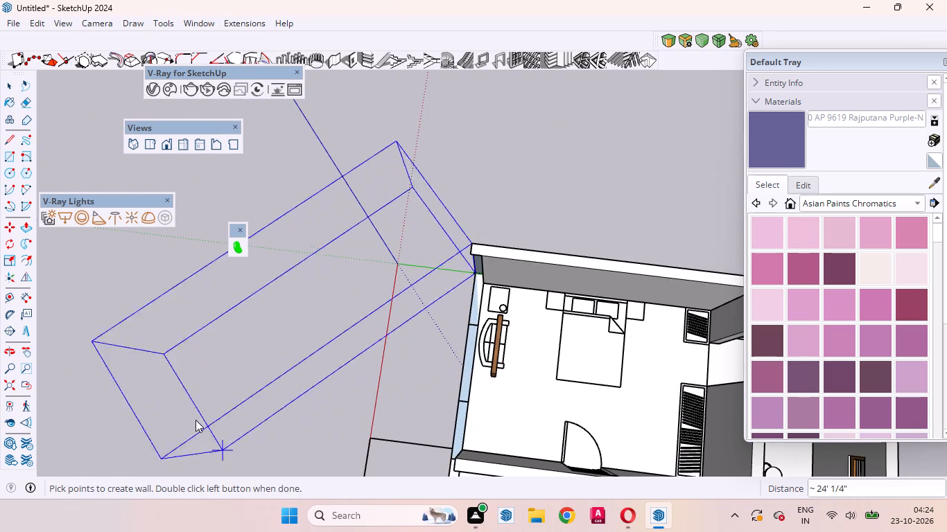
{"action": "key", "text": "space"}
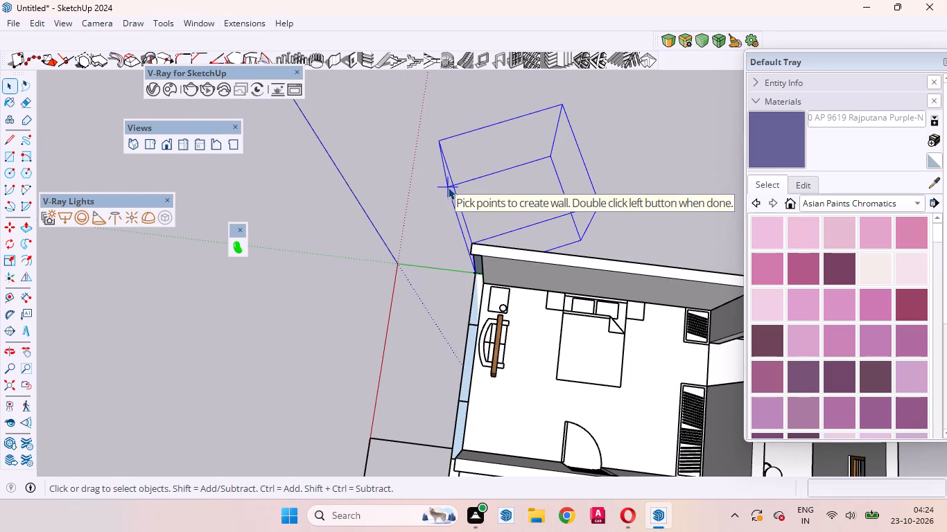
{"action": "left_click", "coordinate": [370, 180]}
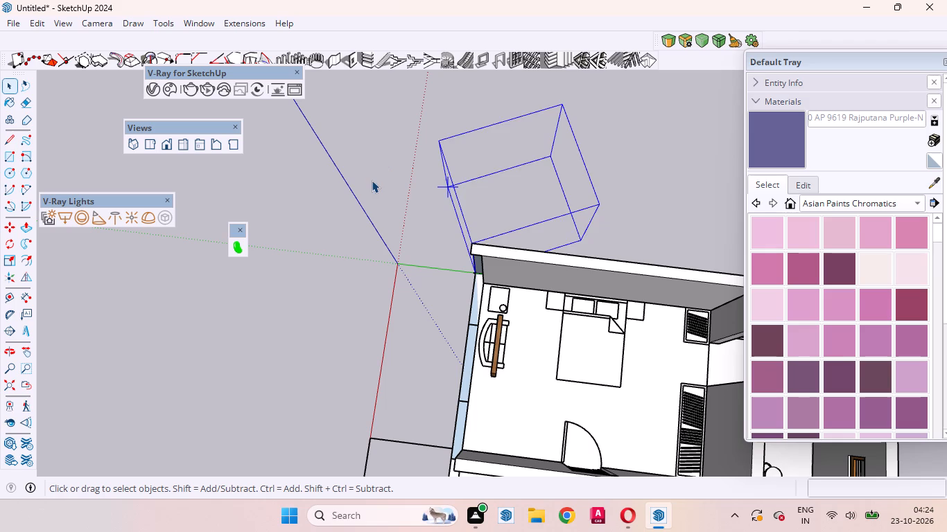
Set the vertical wall's thickness to 9 inches and start building the wall.
{"action": "left_click", "coordinate": [331, 52]}
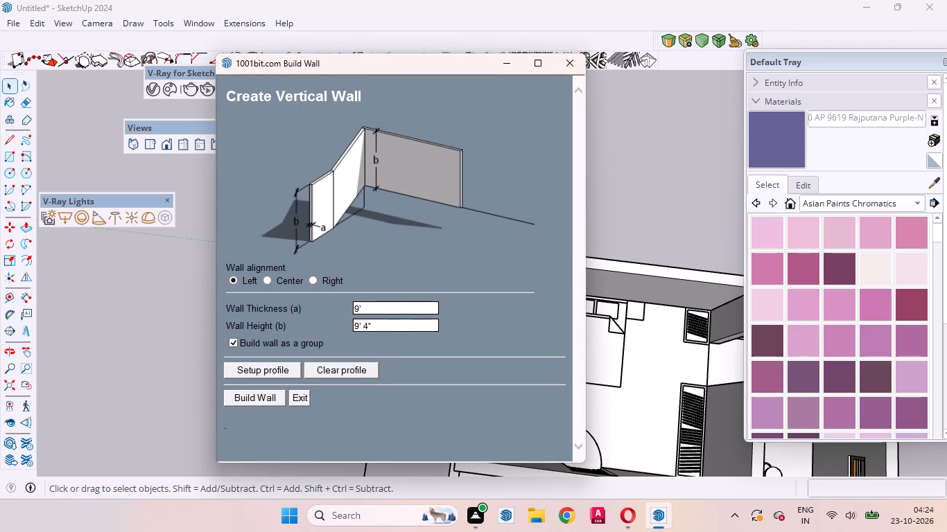
{"action": "left_click", "coordinate": [390, 309]}
{"action": "key", "text": "9"}
{"action": "left_click", "coordinate": [259, 404]}
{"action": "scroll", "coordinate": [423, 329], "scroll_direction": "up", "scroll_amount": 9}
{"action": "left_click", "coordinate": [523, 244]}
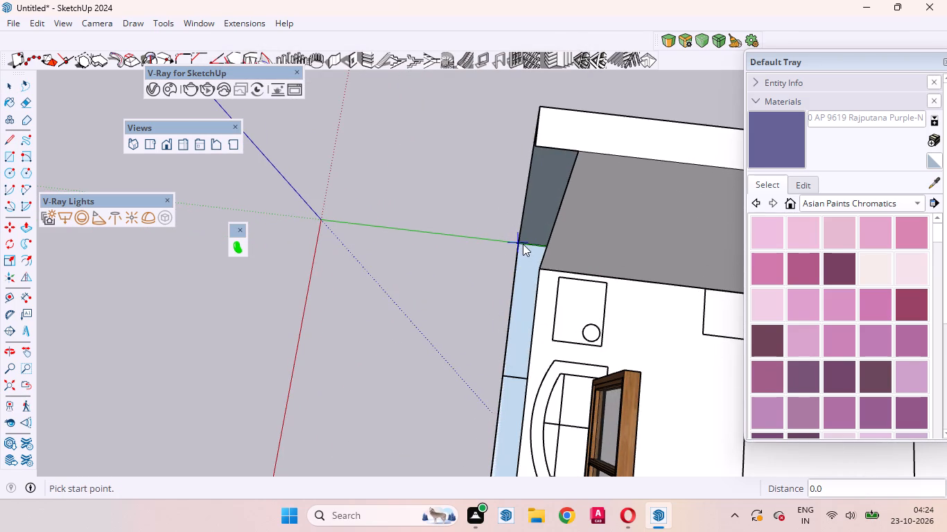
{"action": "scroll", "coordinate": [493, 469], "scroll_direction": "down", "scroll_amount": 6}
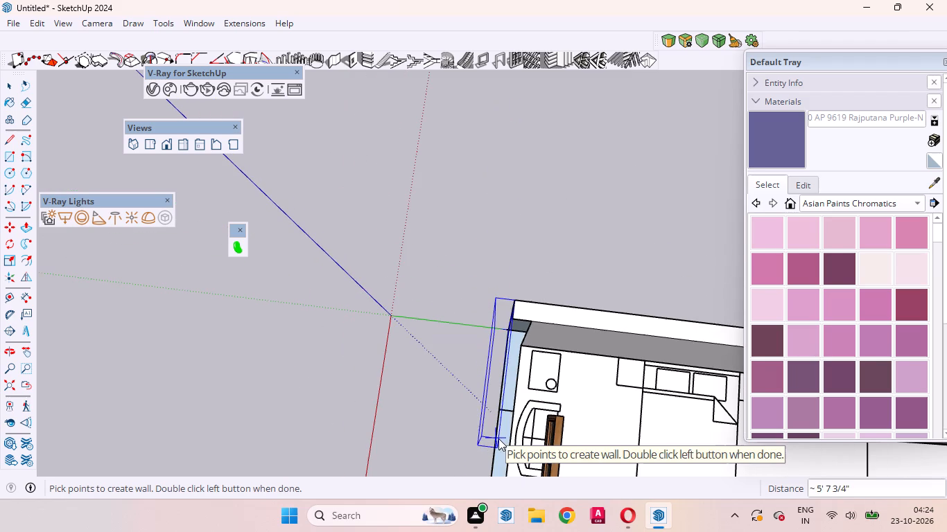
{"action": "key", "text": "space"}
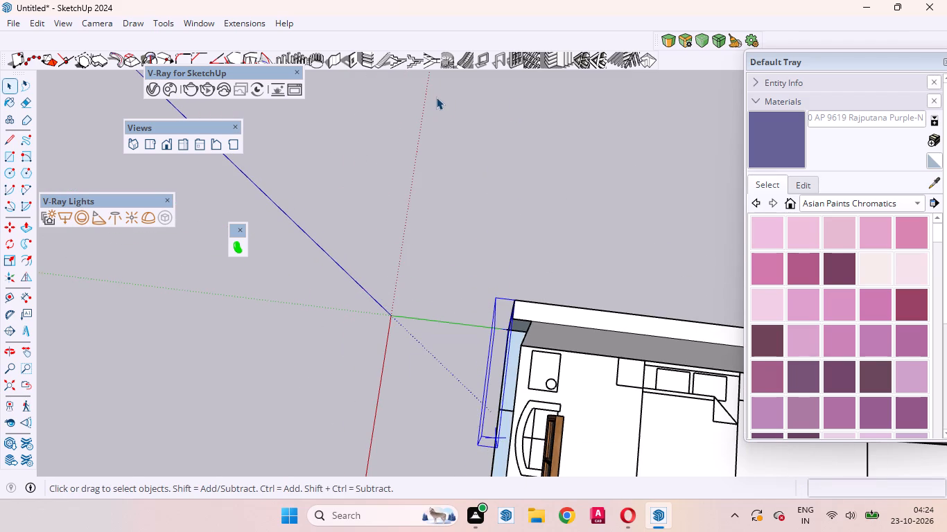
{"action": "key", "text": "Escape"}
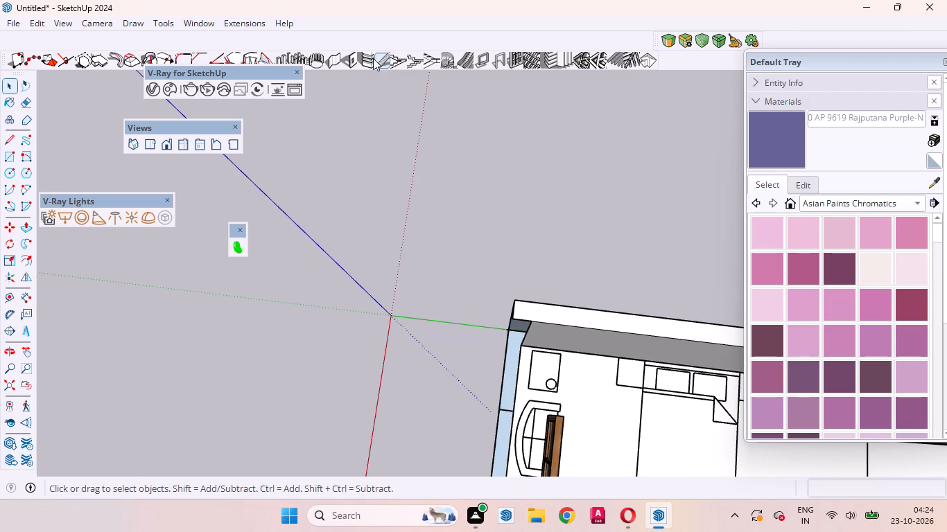
Build a right-aligned vertical wall about 14' 6 1/2" long along the bedroom's open outer edge, from the outer corner to the partition wall.
{"action": "left_click", "coordinate": [324, 56]}
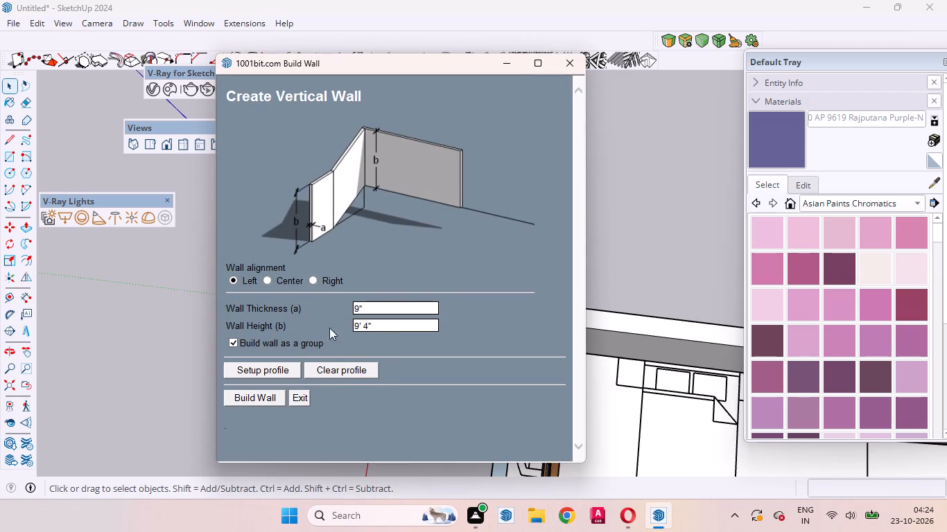
{"action": "left_click", "coordinate": [315, 278]}
{"action": "left_click", "coordinate": [268, 400]}
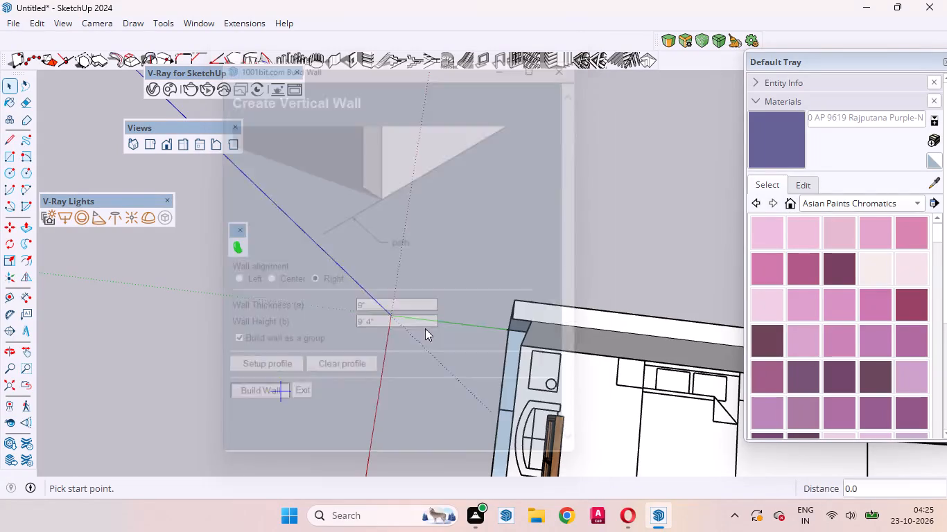
{"action": "left_click_drag", "start_coordinate": [510, 329], "coordinate": [512, 340]}
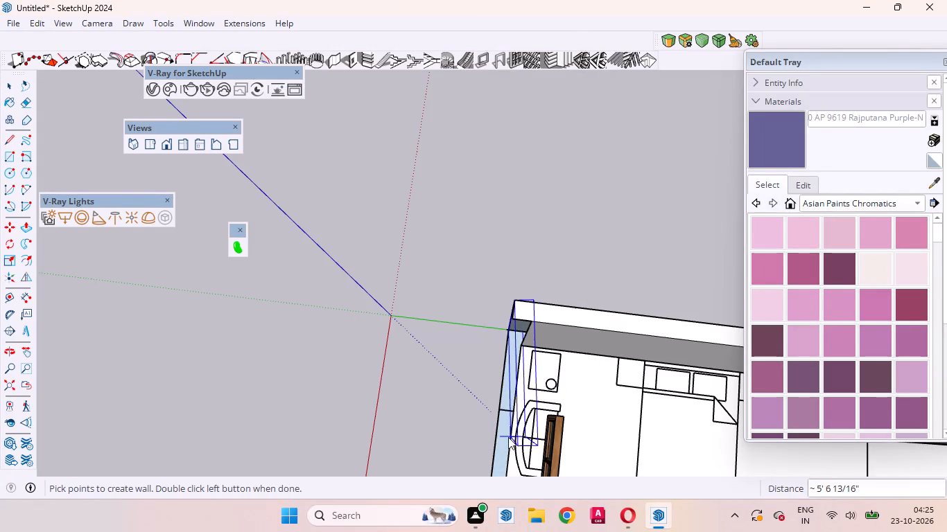
{"action": "scroll", "coordinate": [500, 437], "scroll_direction": "down", "scroll_amount": 4}
{"action": "scroll", "coordinate": [510, 371], "scroll_direction": "down", "scroll_amount": 9}
{"action": "scroll", "coordinate": [483, 490], "scroll_direction": "up", "scroll_amount": 1}
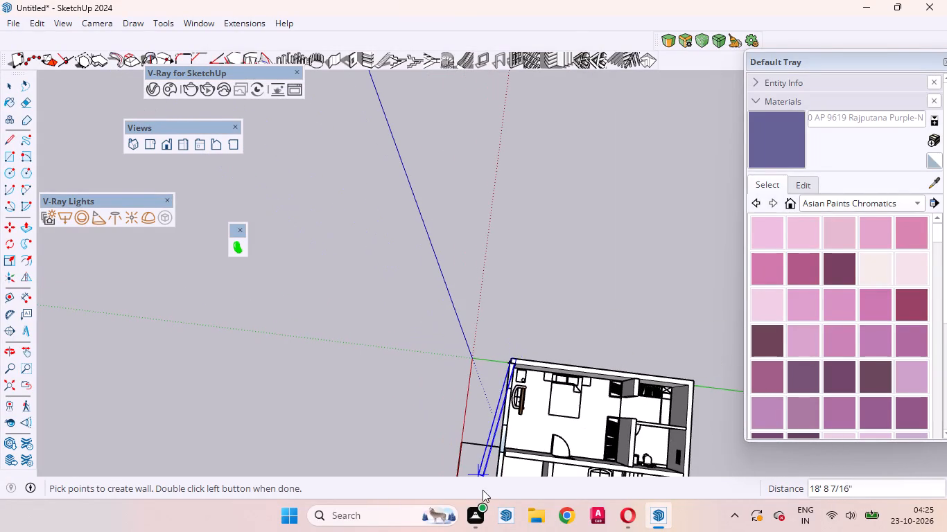
{"action": "scroll", "coordinate": [483, 490], "scroll_direction": "up", "scroll_amount": 13}
{"action": "scroll", "coordinate": [602, 314], "scroll_direction": "down", "scroll_amount": 10}
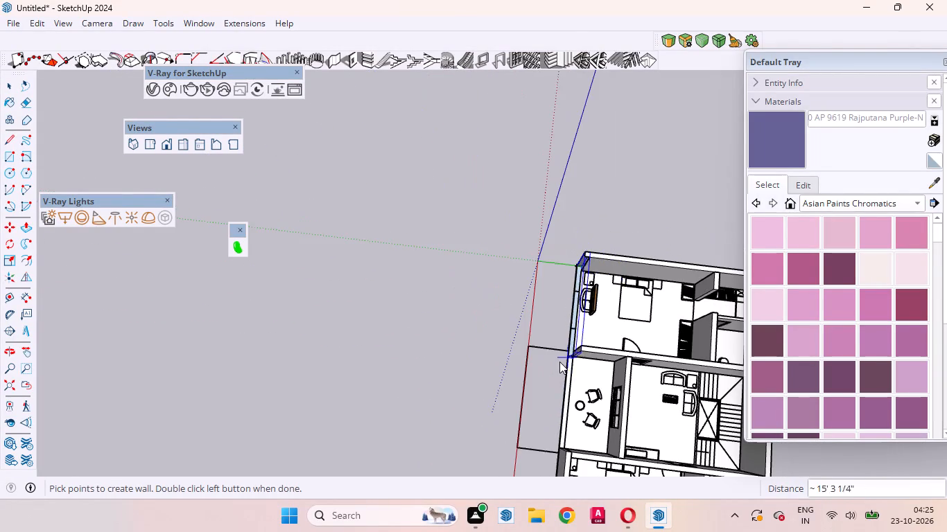
{"action": "scroll", "coordinate": [559, 362], "scroll_direction": "up", "scroll_amount": 19}
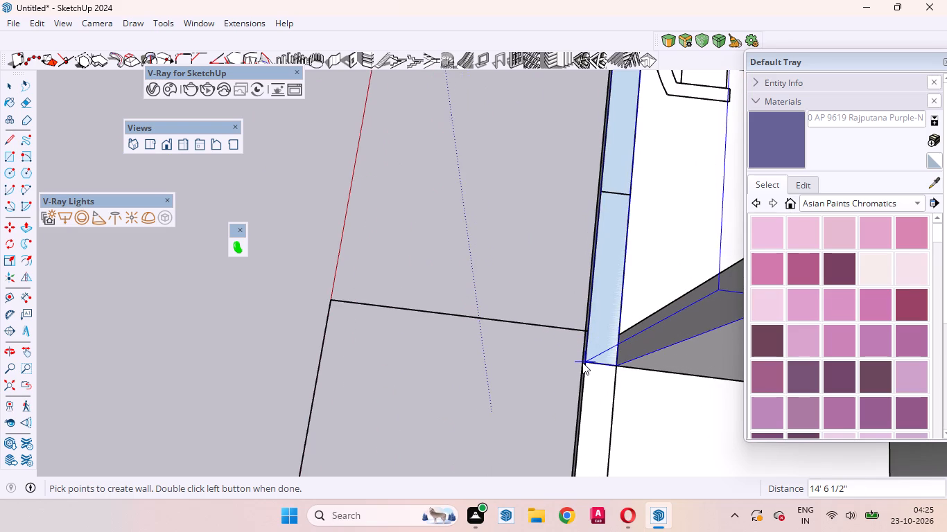
{"action": "double_click", "coordinate": [582, 362]}
Set the wall opening to 4' wide and 4' high and start creating it.
{"action": "scroll", "coordinate": [431, 404], "scroll_direction": "down", "scroll_amount": 6}
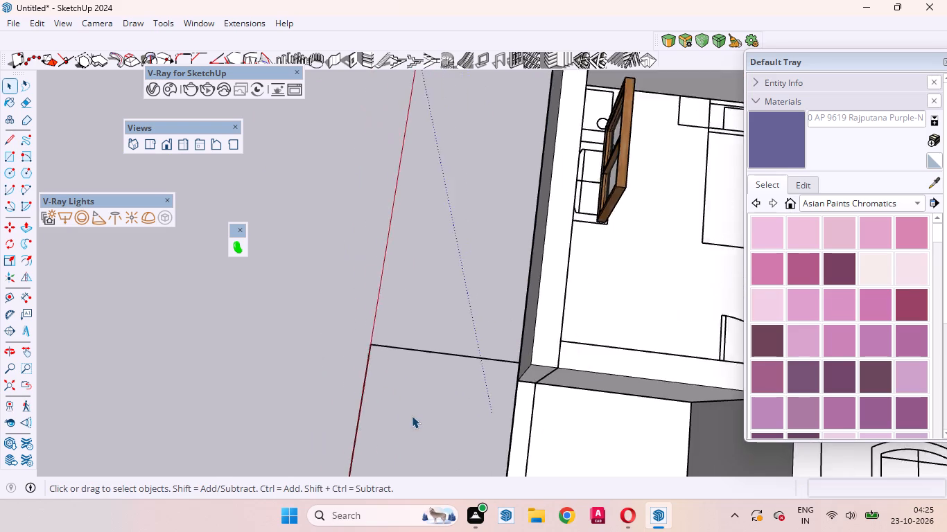
{"action": "scroll", "coordinate": [412, 416], "scroll_direction": "down", "scroll_amount": 5}
{"action": "middle_click_drag", "start_coordinate": [439, 409], "coordinate": [535, 346]}
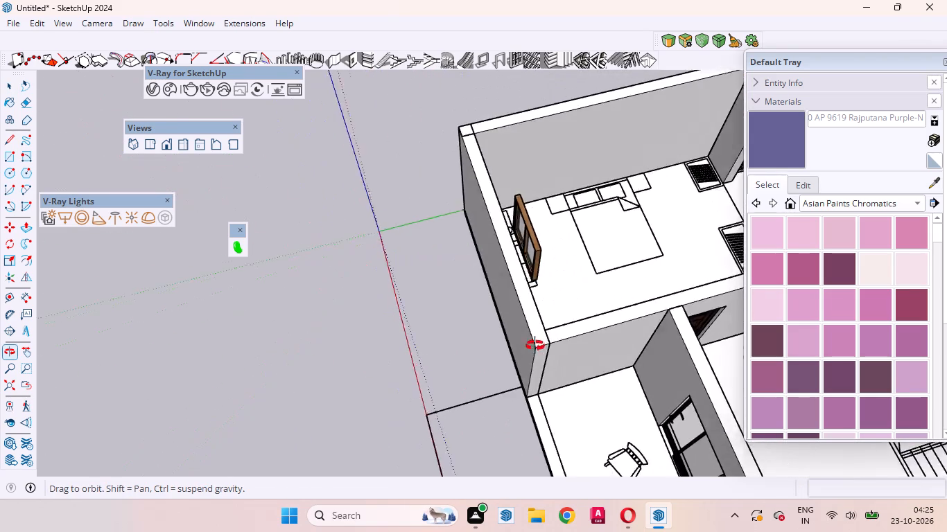
{"action": "middle_click_drag", "start_coordinate": [535, 346], "coordinate": [758, 224]}
{"action": "scroll", "coordinate": [686, 230], "scroll_direction": "up", "scroll_amount": 1}
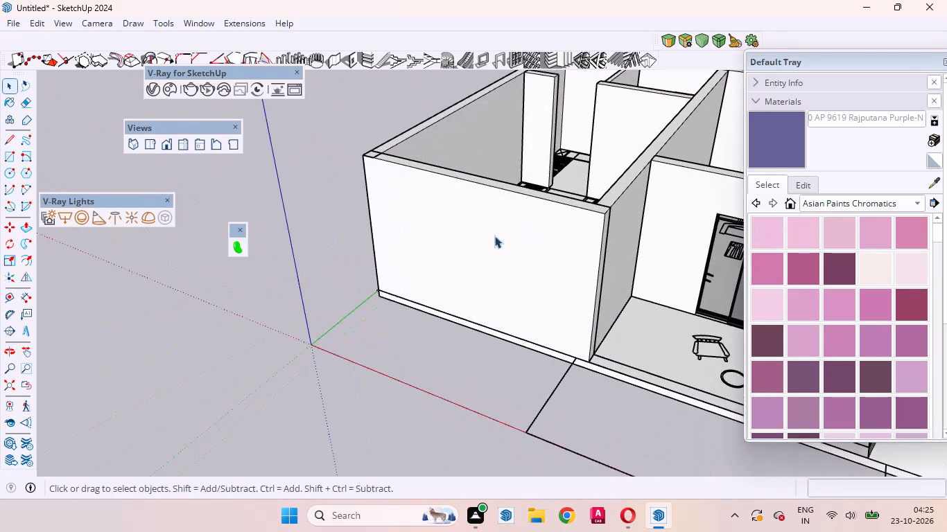
{"action": "scroll", "coordinate": [408, 317], "scroll_direction": "down", "scroll_amount": 3}
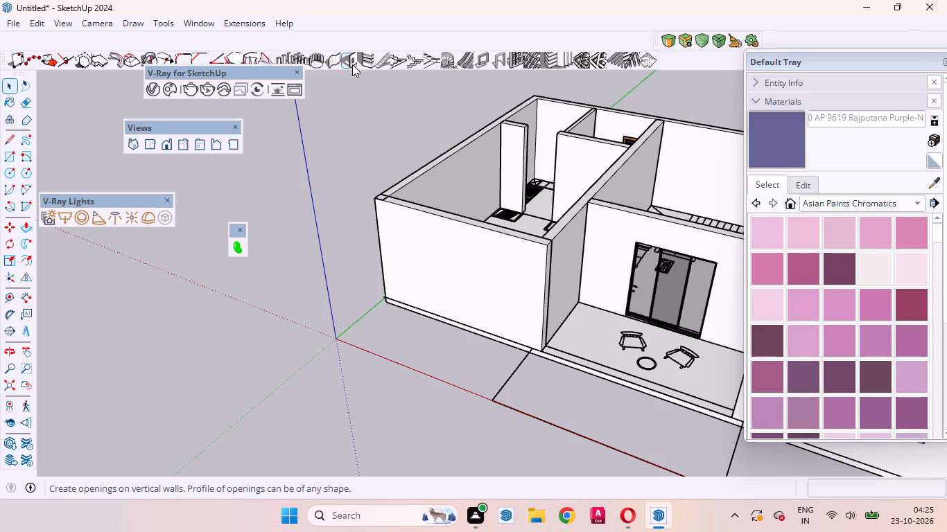
{"action": "left_click", "coordinate": [352, 64]}
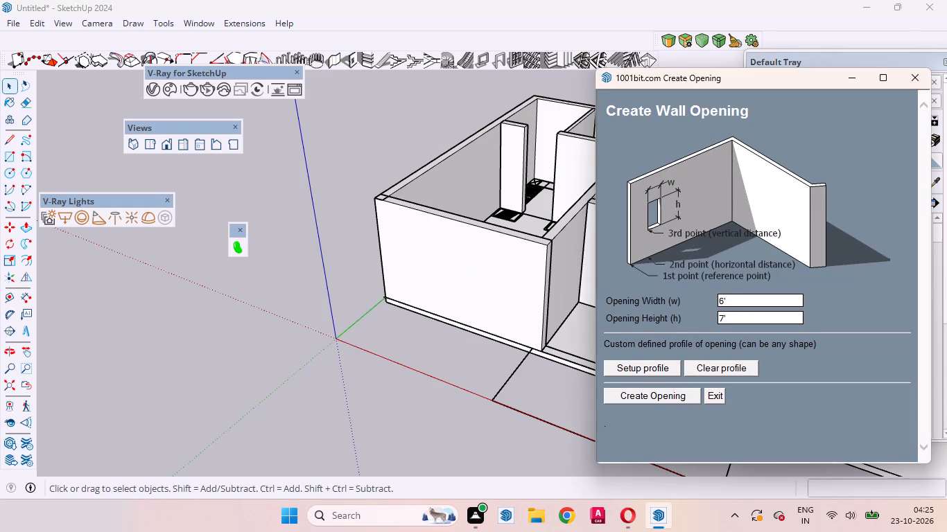
{"action": "left_click", "coordinate": [728, 299]}
{"action": "key", "text": "4"}
{"action": "key", "text": "apostrophe"}
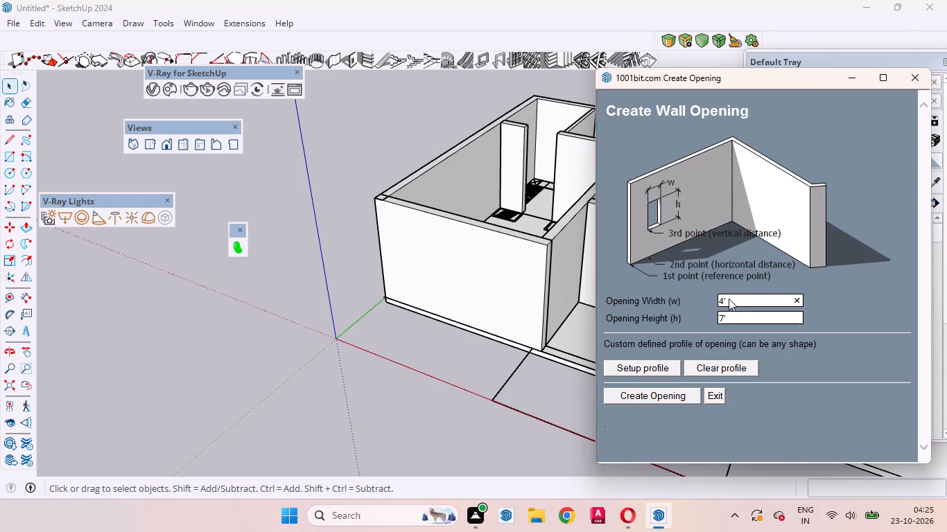
{"action": "left_click", "coordinate": [731, 314]}
{"action": "key", "text": "4"}
{"action": "key", "text": "apostrophe"}
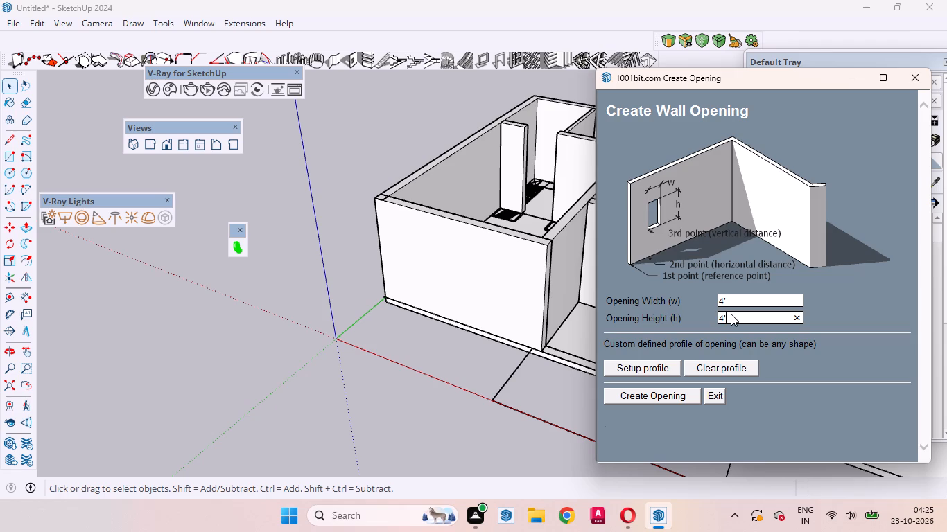
{"action": "left_click", "coordinate": [674, 393]}
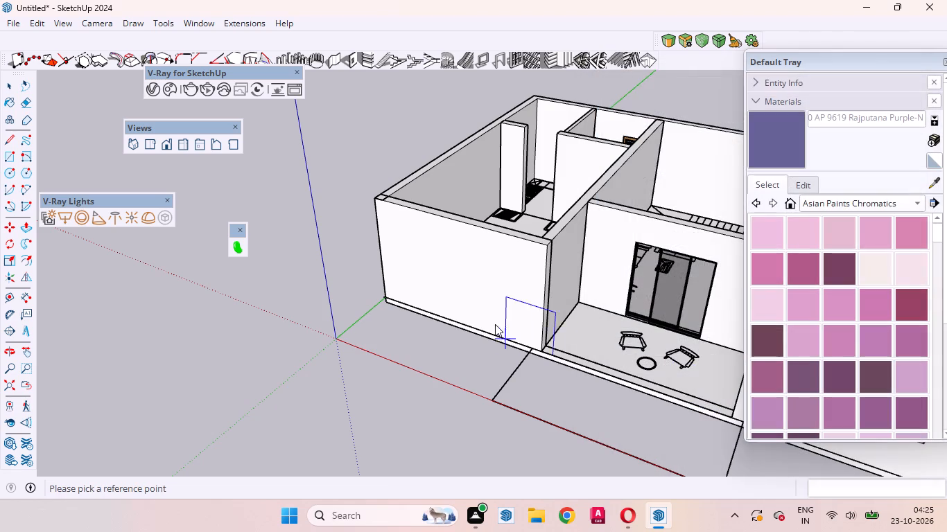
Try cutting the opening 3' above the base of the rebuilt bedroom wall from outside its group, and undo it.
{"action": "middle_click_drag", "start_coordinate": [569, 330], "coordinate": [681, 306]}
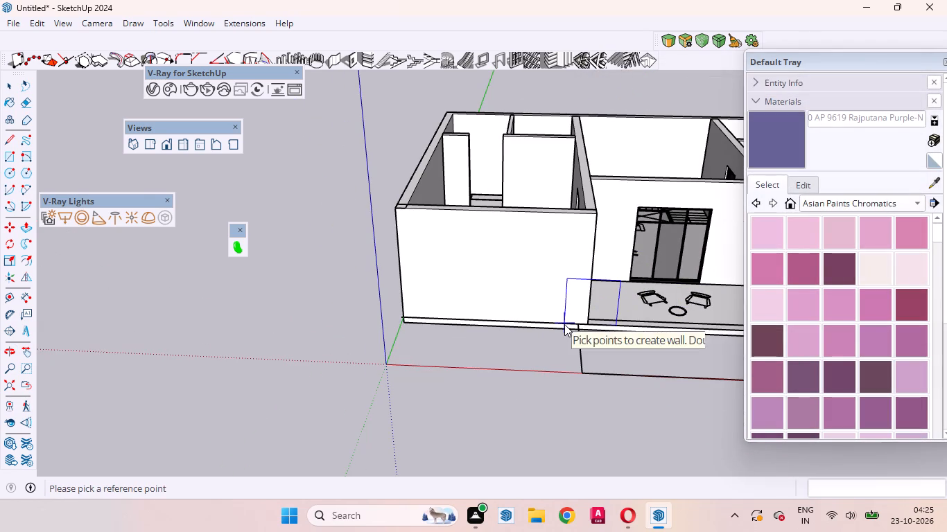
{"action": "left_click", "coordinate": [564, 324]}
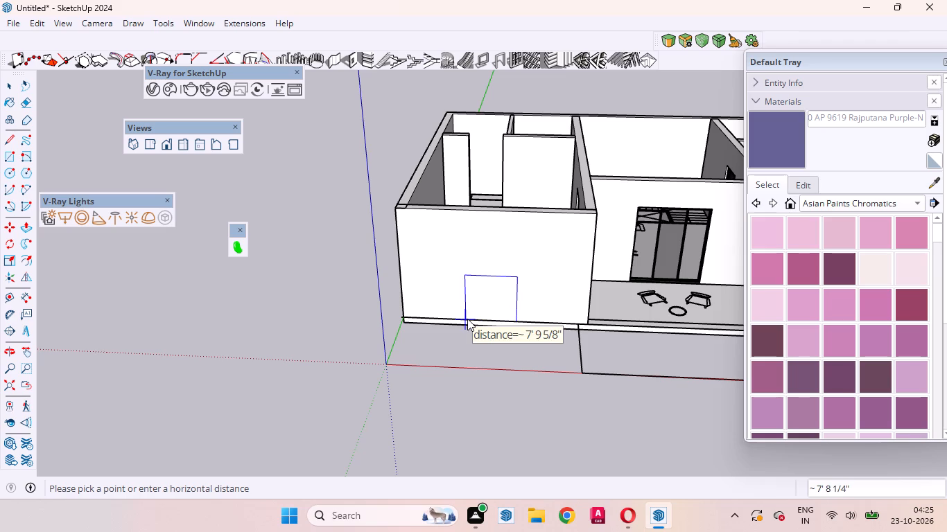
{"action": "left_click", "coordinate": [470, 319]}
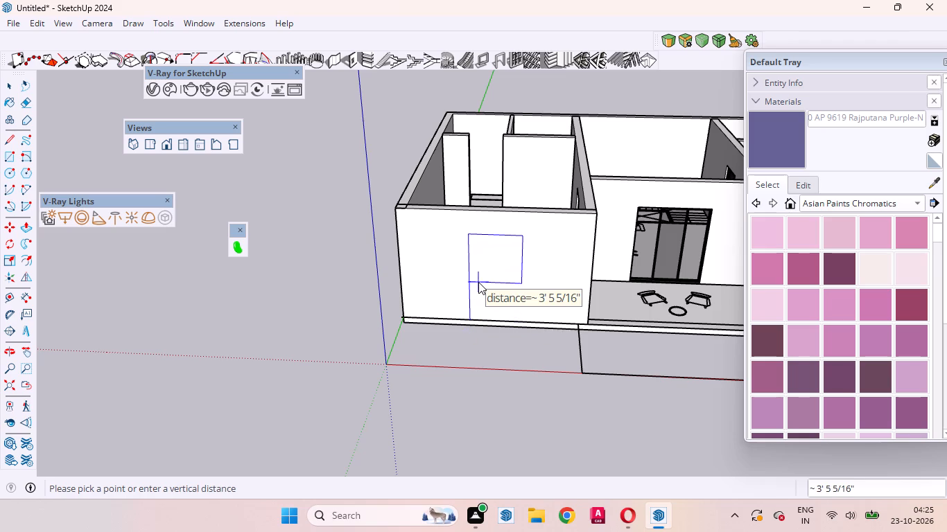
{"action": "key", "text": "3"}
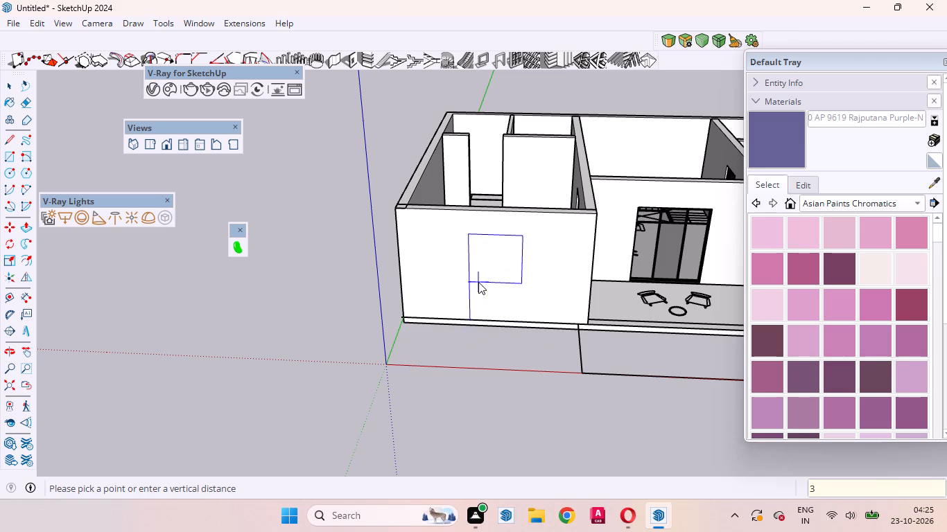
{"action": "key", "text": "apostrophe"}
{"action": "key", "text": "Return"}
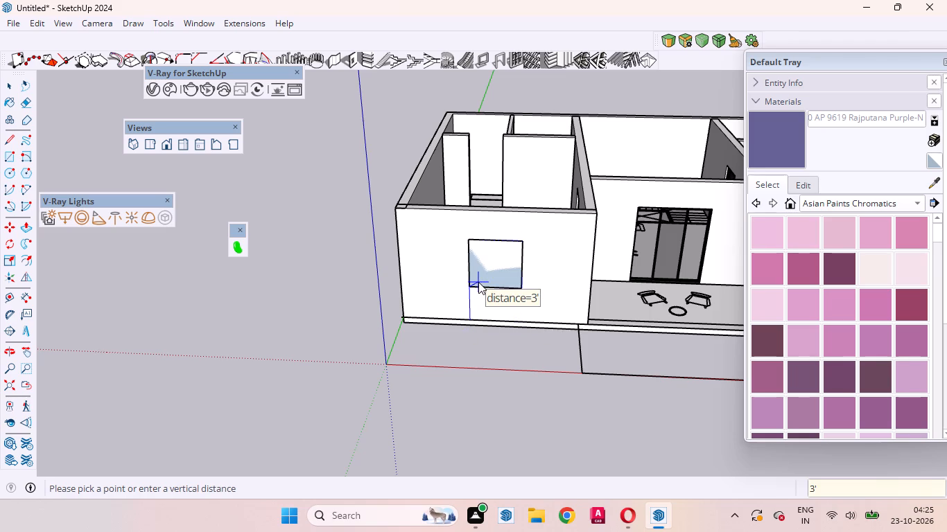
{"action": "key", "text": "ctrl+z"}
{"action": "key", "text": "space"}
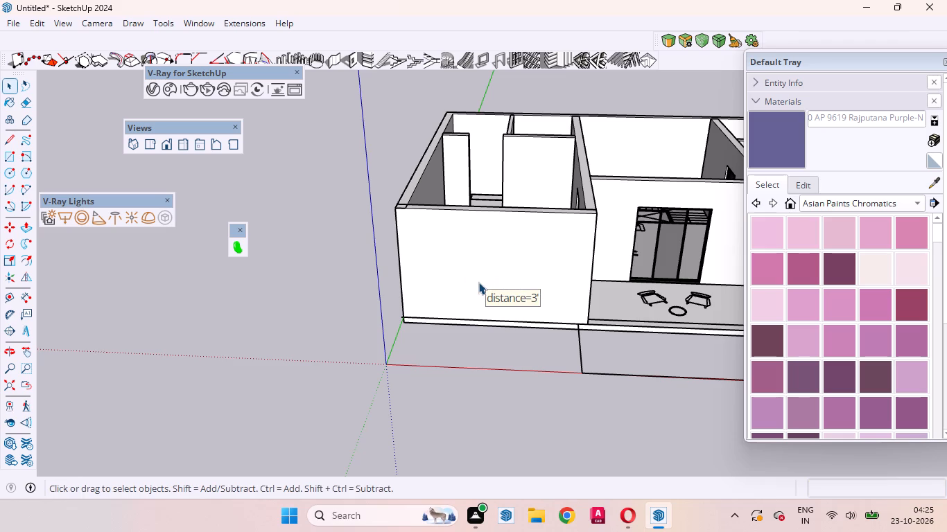
Inside the bedroom wall's group, cut the 4' by 4' opening about 8' 5" along from the balcony-side reference point and 3' above the base.
{"action": "double_click", "coordinate": [489, 236]}
{"action": "left_click", "coordinate": [496, 255]}
{"action": "left_click", "coordinate": [501, 267]}
{"action": "triple_click", "coordinate": [503, 272]}
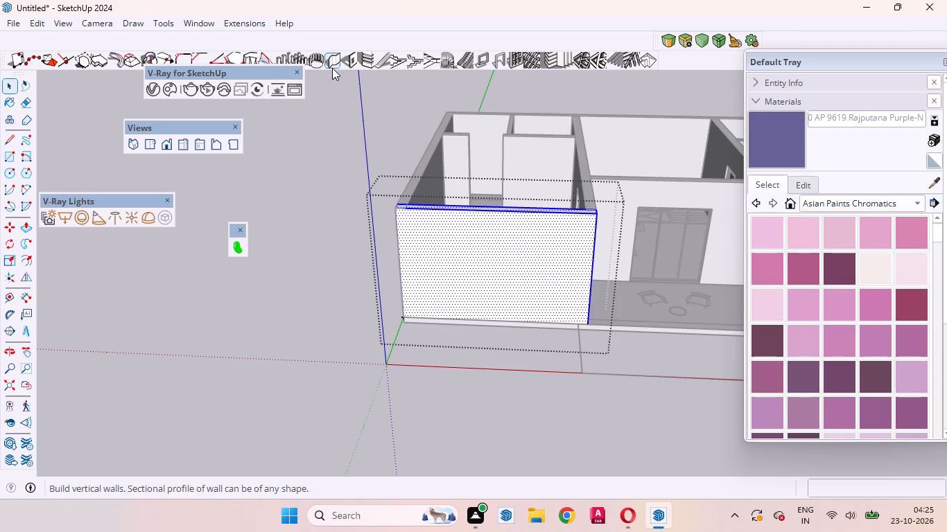
{"action": "left_click", "coordinate": [348, 64]}
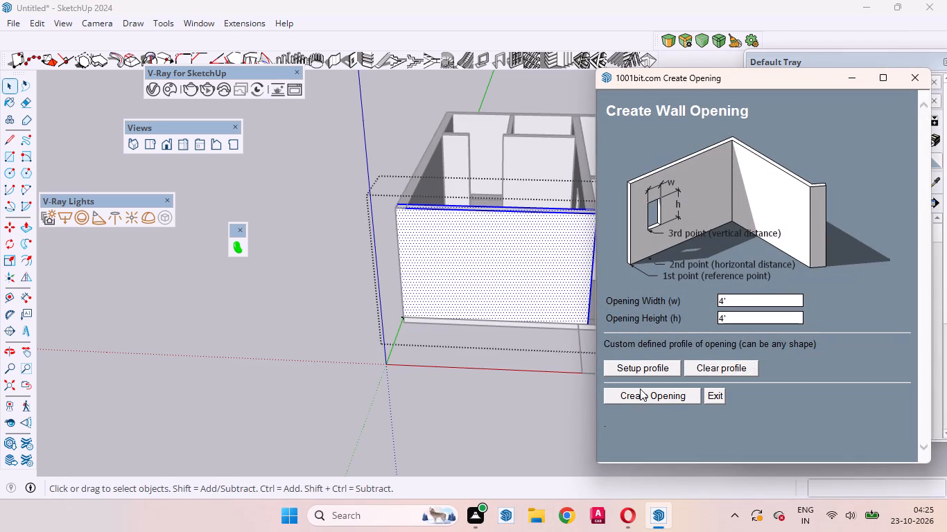
{"action": "left_click", "coordinate": [643, 392]}
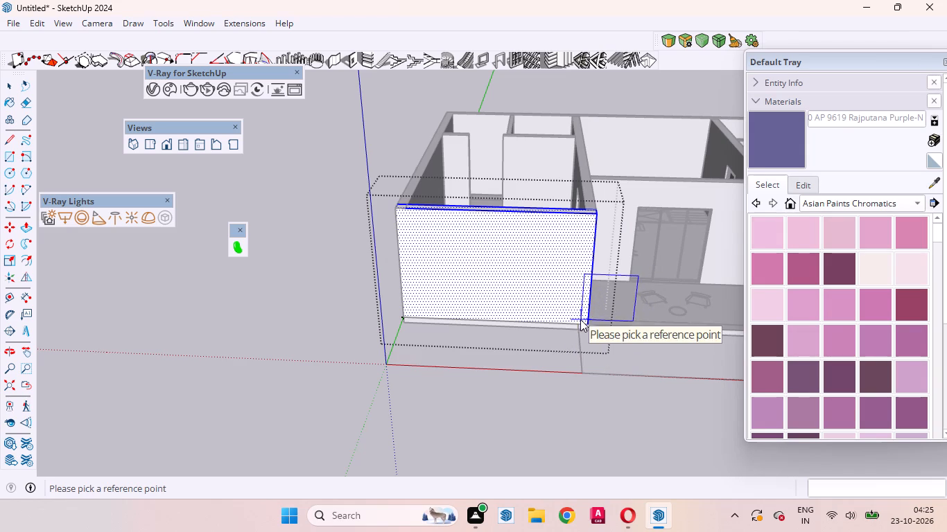
{"action": "left_click", "coordinate": [577, 323]}
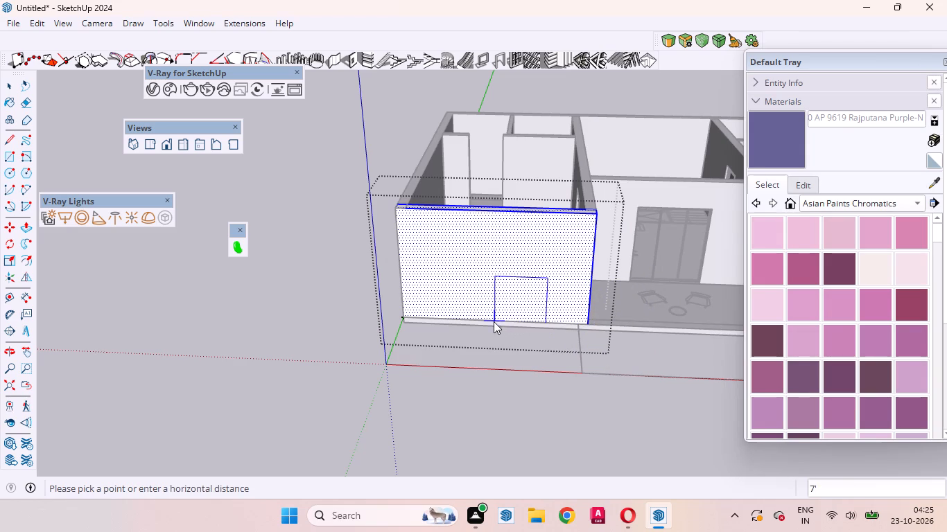
{"action": "left_click", "coordinate": [477, 319]}
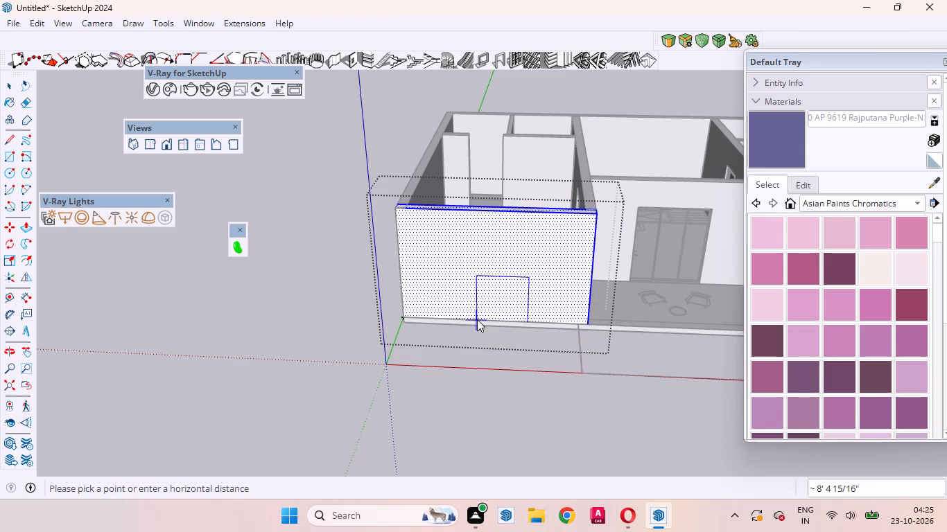
{"action": "key", "text": "3"}
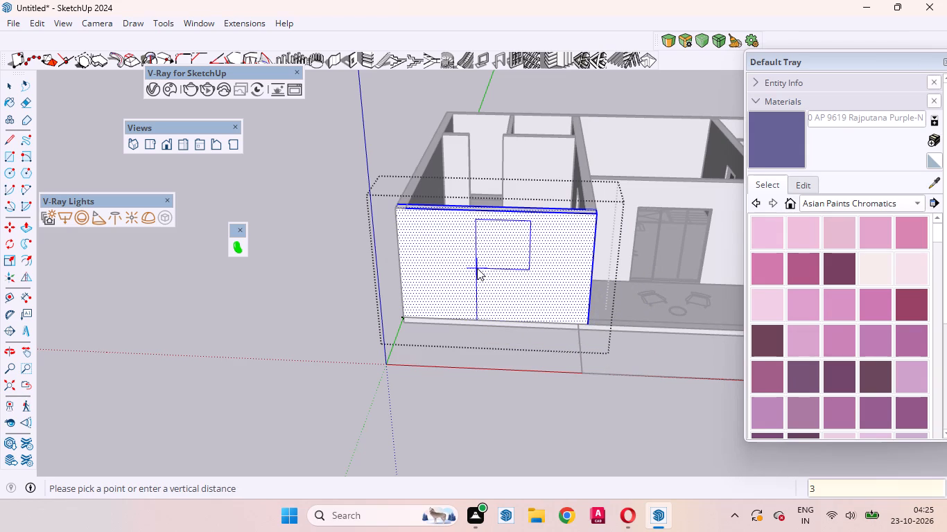
{"action": "key", "text": "apostrophe"}
{"action": "key", "text": "Return"}
{"action": "left_click", "coordinate": [477, 268]}
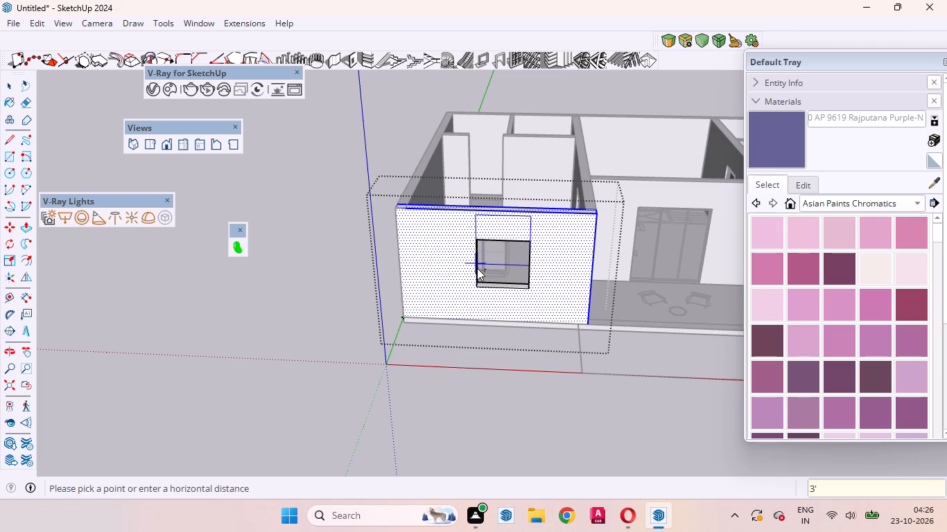
{"action": "key", "text": "space"}
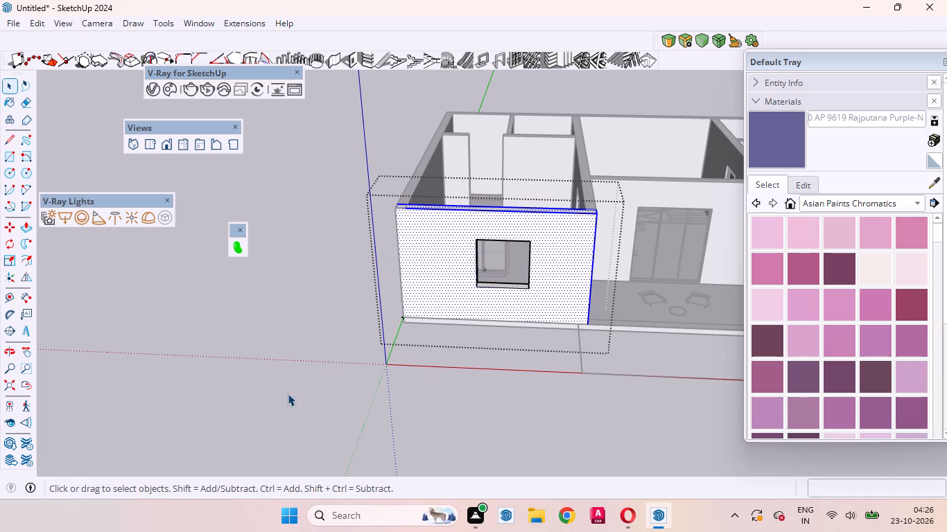
{"action": "left_click", "coordinate": [288, 393]}
Move the two-pane wooden window by its bottom corner onto the matching inner corner of the new bedroom wall opening.
{"action": "middle_click_drag", "start_coordinate": [484, 220], "coordinate": [66, 424]}
{"action": "scroll", "coordinate": [366, 211], "scroll_direction": "up", "scroll_amount": 2}
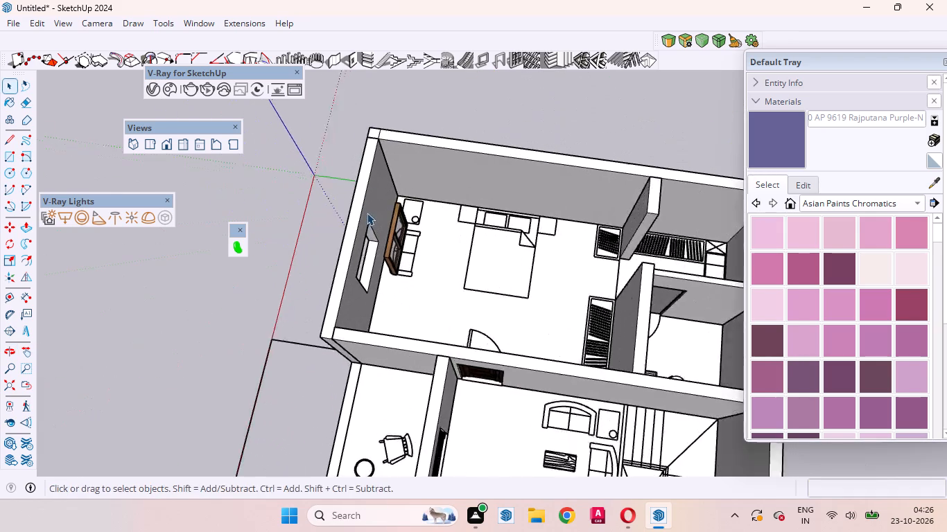
{"action": "scroll", "coordinate": [367, 213], "scroll_direction": "up", "scroll_amount": 11}
{"action": "middle_click_drag", "start_coordinate": [412, 298], "coordinate": [133, 236]}
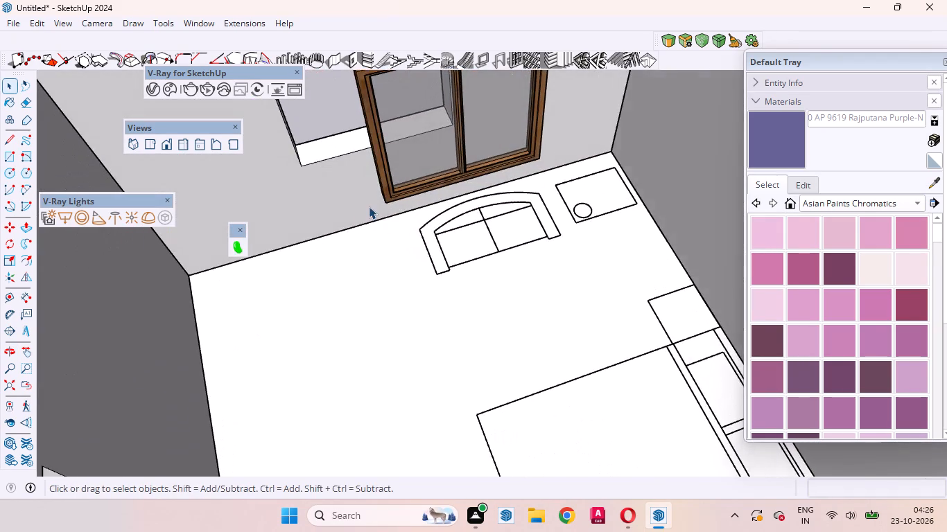
{"action": "scroll", "coordinate": [378, 197], "scroll_direction": "up", "scroll_amount": 5}
{"action": "left_click", "coordinate": [368, 200]}
{"action": "scroll", "coordinate": [368, 216], "scroll_direction": "up", "scroll_amount": 8}
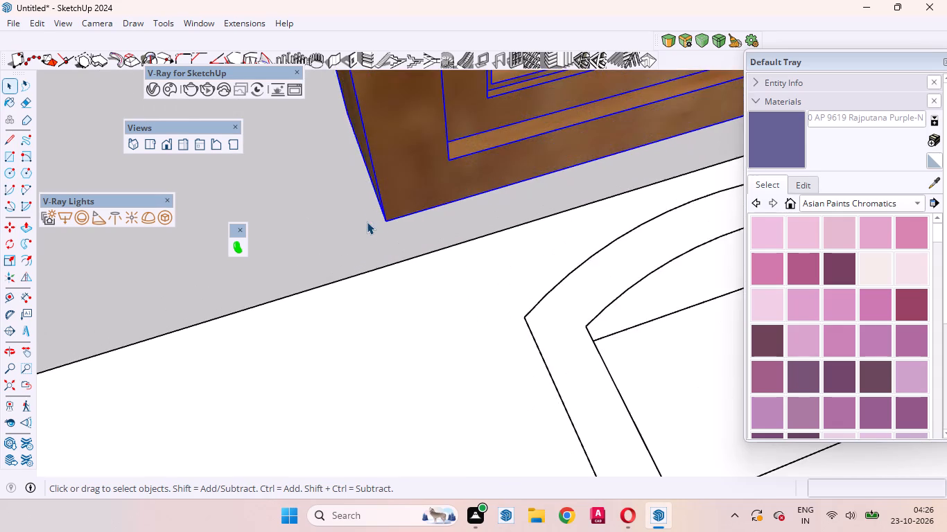
{"action": "scroll", "coordinate": [367, 222], "scroll_direction": "up", "scroll_amount": 5}
{"action": "middle_click_drag", "start_coordinate": [367, 224], "coordinate": [485, 229]}
{"action": "key", "text": "m"}
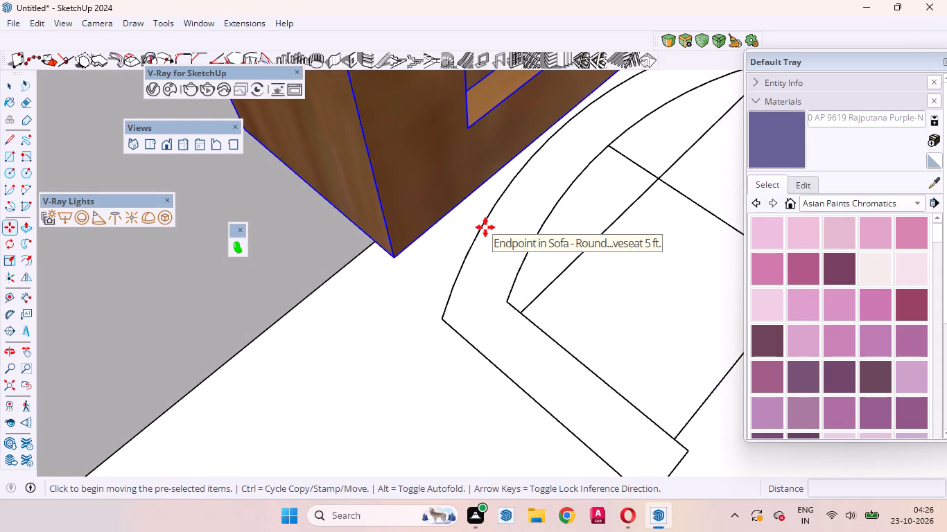
{"action": "left_click", "coordinate": [393, 258]}
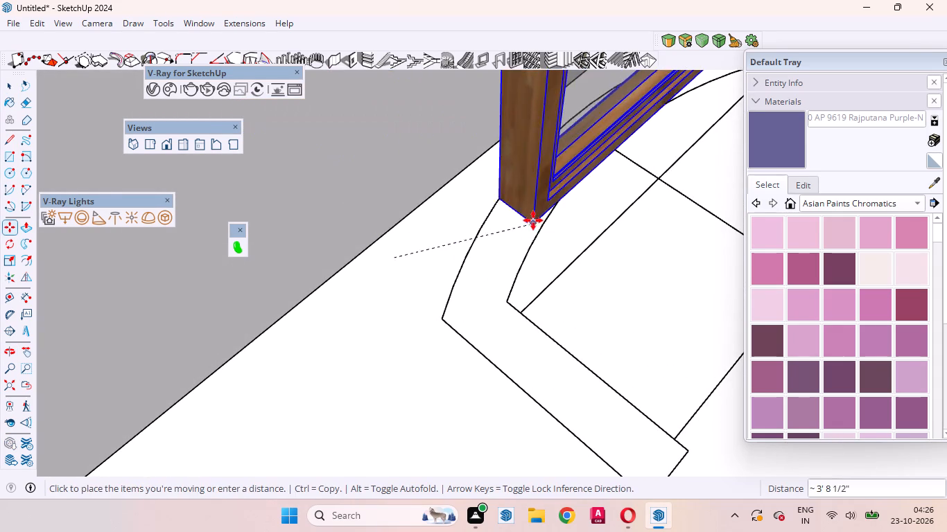
{"action": "scroll", "coordinate": [535, 218], "scroll_direction": "down", "scroll_amount": 11}
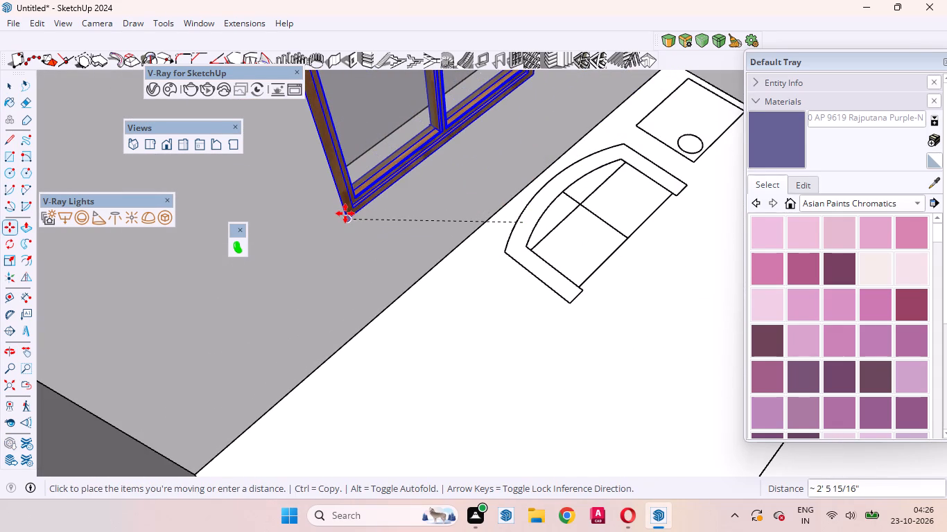
{"action": "left_click", "coordinate": [350, 220]}
Recess the wooden window about 2 7/8" into the thickness of the bedroom wall.
{"action": "middle_click_drag", "start_coordinate": [352, 221], "coordinate": [190, 208]}
{"action": "scroll", "coordinate": [351, 327], "scroll_direction": "down", "scroll_amount": 6}
{"action": "scroll", "coordinate": [412, 247], "scroll_direction": "up", "scroll_amount": 16}
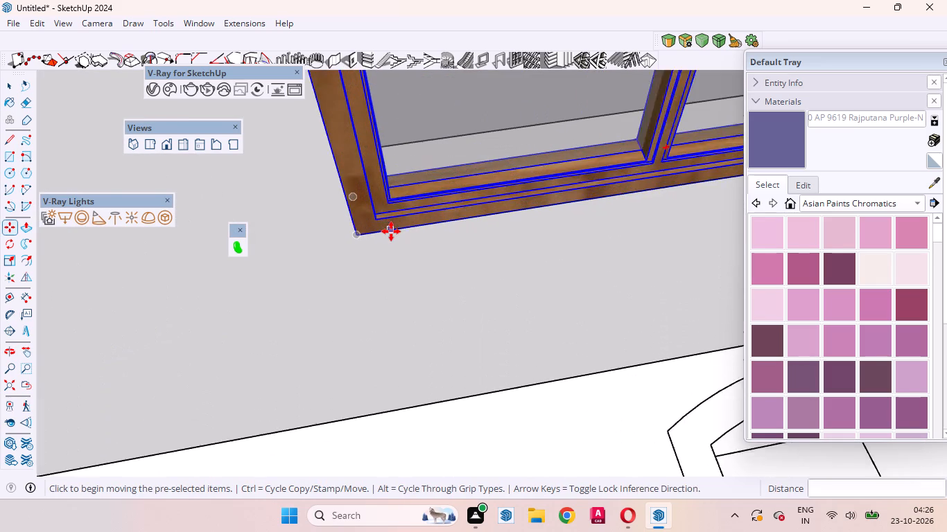
{"action": "left_click", "coordinate": [391, 219]}
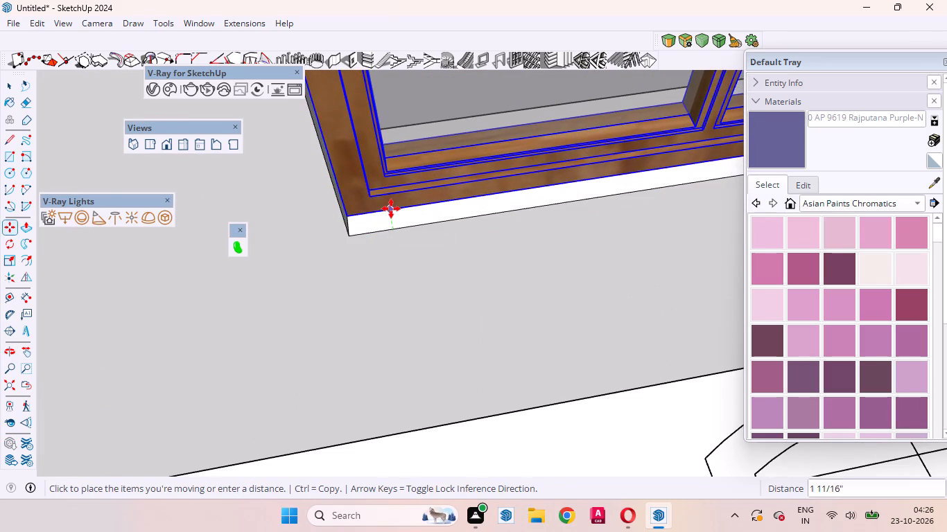
{"action": "left_click", "coordinate": [393, 194]}
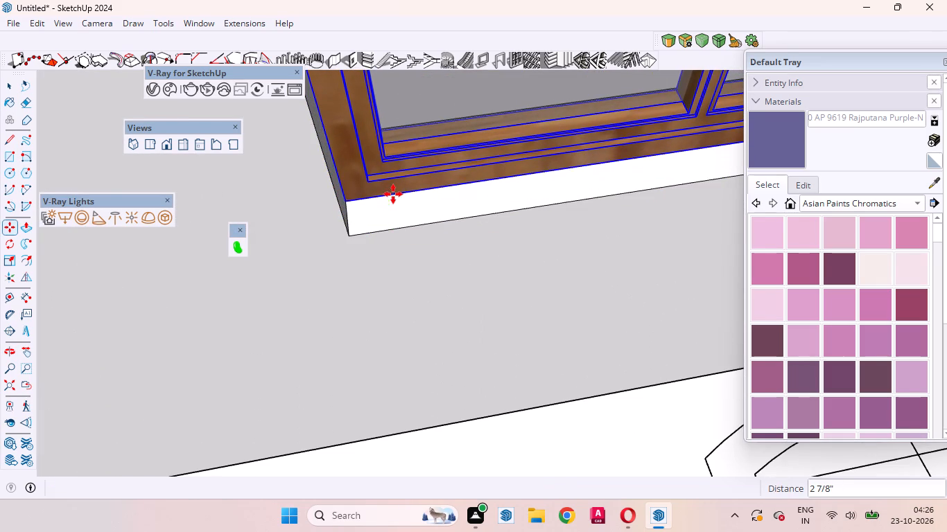
{"action": "scroll", "coordinate": [528, 299], "scroll_direction": "down", "scroll_amount": 16}
{"action": "key", "text": "space"}
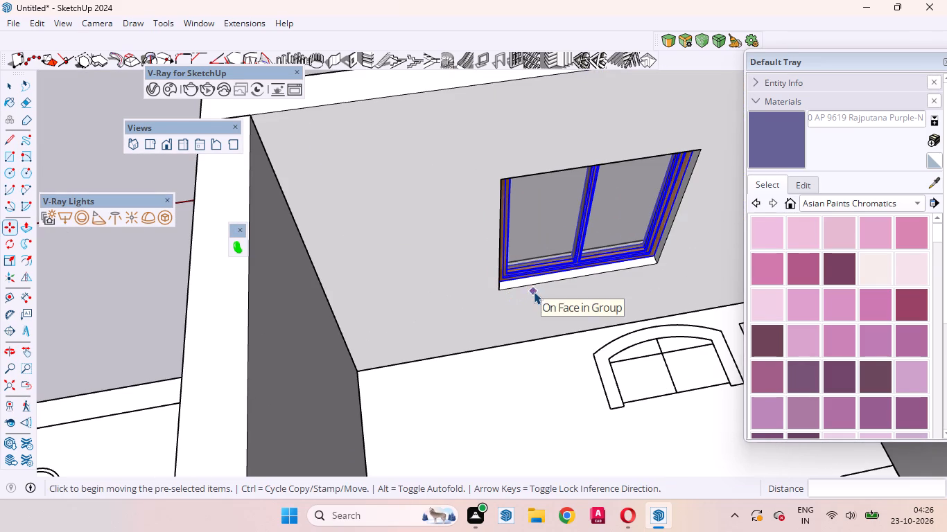
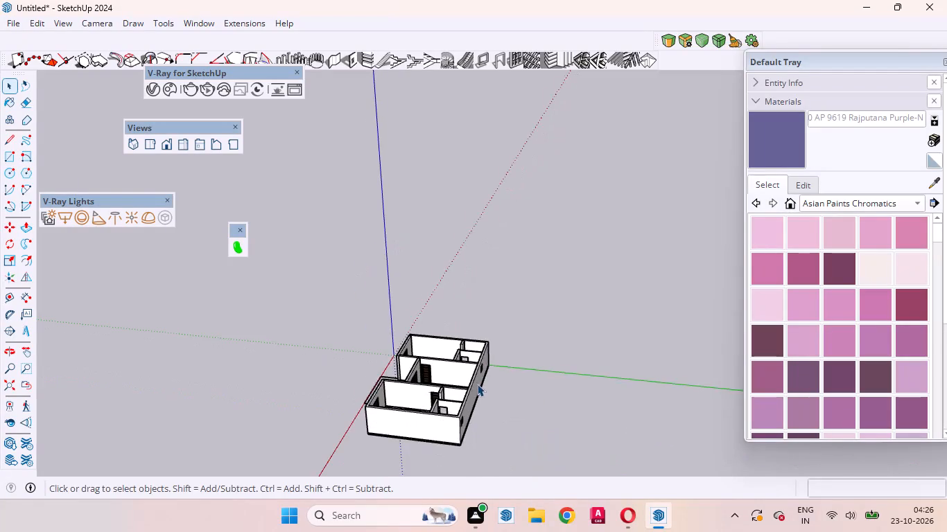
Examine the house model from the front and above, checking the plan outline outside the porch and the plinth.
{"action": "scroll", "coordinate": [477, 384], "scroll_direction": "up", "scroll_amount": 5}
{"action": "middle_click_drag", "start_coordinate": [402, 386], "coordinate": [528, 371]}
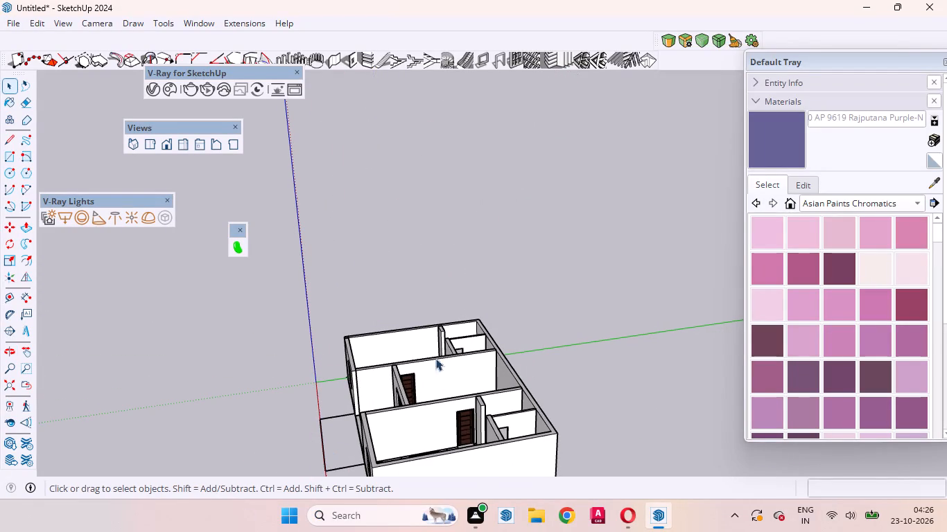
{"action": "scroll", "coordinate": [462, 314], "scroll_direction": "down", "scroll_amount": 10}
{"action": "middle_click_drag", "start_coordinate": [360, 378], "coordinate": [698, 425]}
{"action": "scroll", "coordinate": [548, 402], "scroll_direction": "up", "scroll_amount": 5}
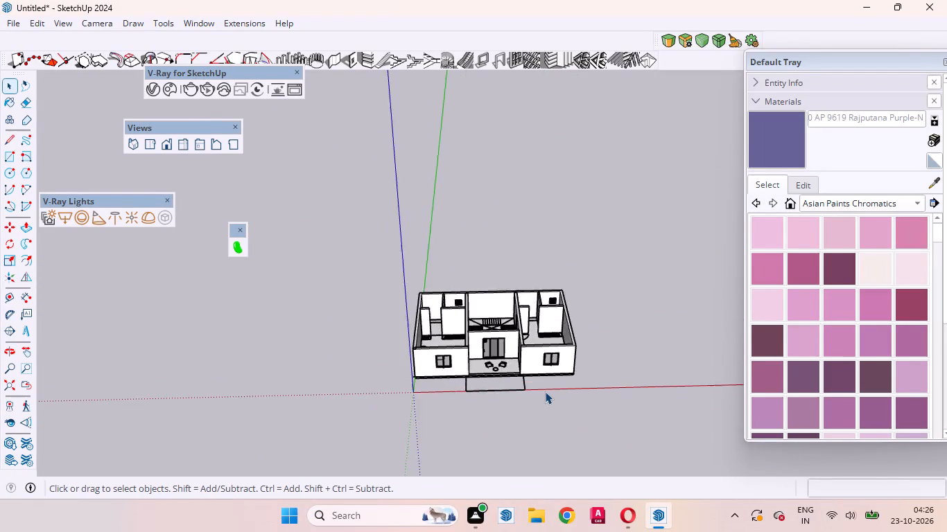
{"action": "scroll", "coordinate": [545, 391], "scroll_direction": "up", "scroll_amount": 10}
{"action": "left_click", "coordinate": [512, 367]}
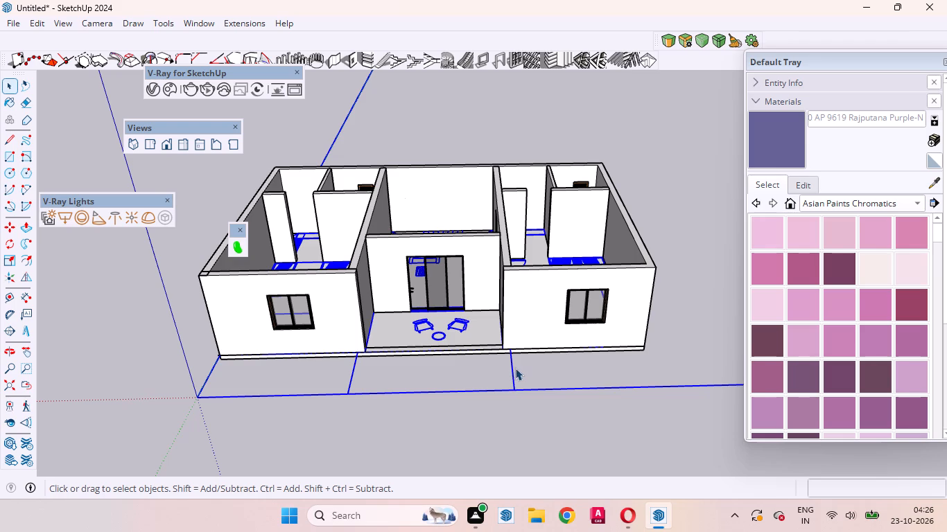
{"action": "double_click", "coordinate": [514, 368]}
{"action": "left_click", "coordinate": [510, 369]}
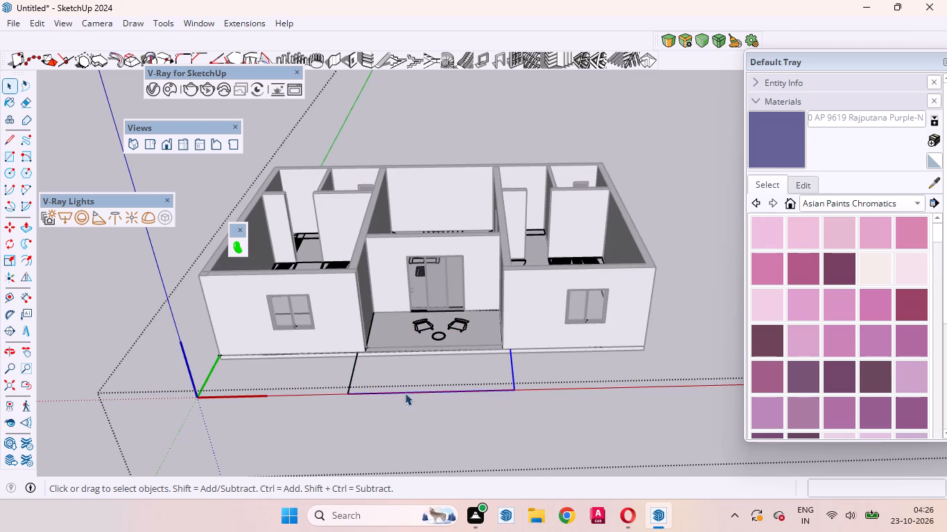
{"action": "left_click", "coordinate": [355, 371]}
{"action": "left_click", "coordinate": [437, 378]}
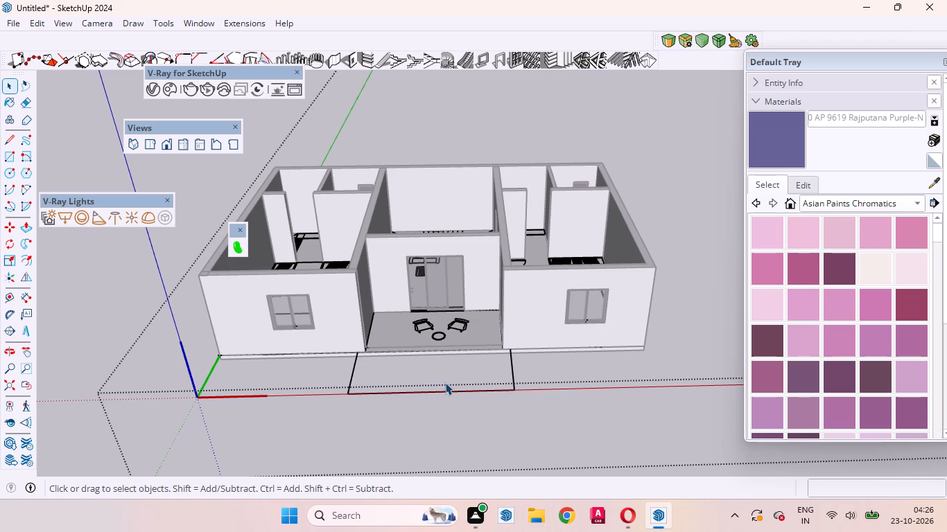
{"action": "left_click", "coordinate": [662, 404]}
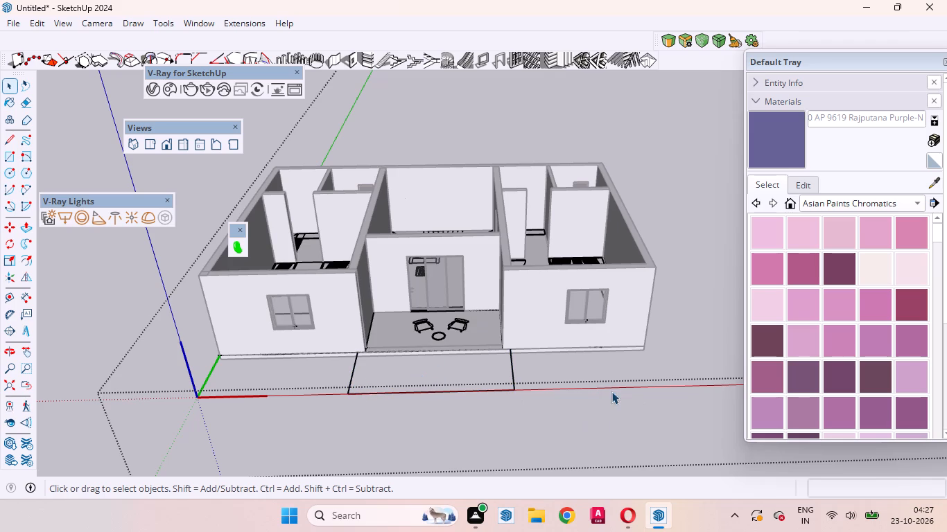
{"action": "left_click", "coordinate": [610, 391]}
{"action": "double_click", "coordinate": [609, 357]}
{"action": "left_click", "coordinate": [632, 351]}
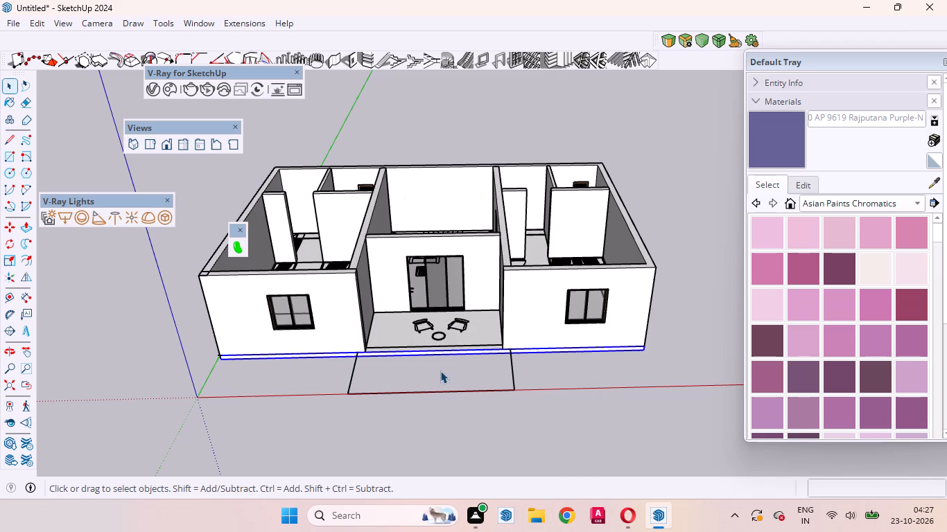
{"action": "left_click_drag", "start_coordinate": [605, 352], "coordinate": [603, 371]}
{"action": "scroll", "coordinate": [411, 357], "scroll_direction": "up", "scroll_amount": 3}
{"action": "scroll", "coordinate": [411, 357], "scroll_direction": "down", "scroll_amount": 1}
{"action": "scroll", "coordinate": [411, 357], "scroll_direction": "up", "scroll_amount": 4}
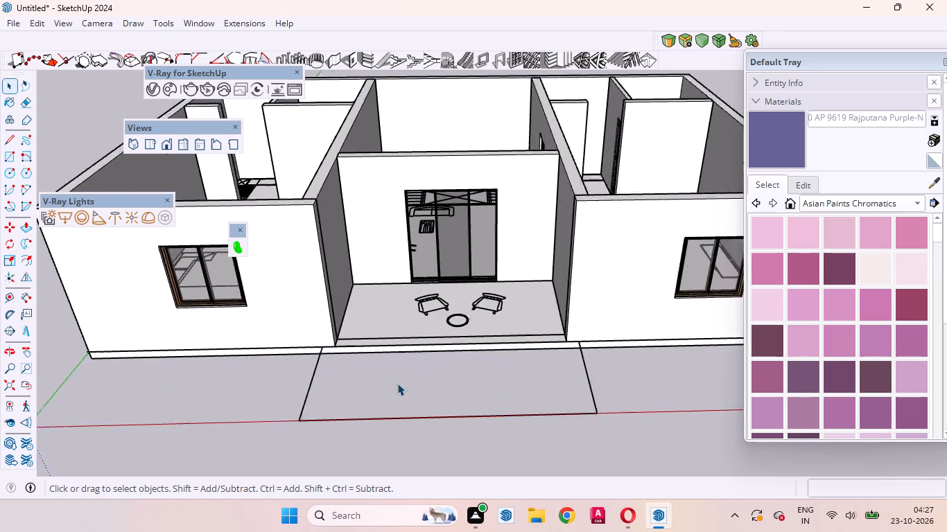
{"action": "scroll", "coordinate": [397, 383], "scroll_direction": "up", "scroll_amount": 1}
{"action": "middle_click_drag", "start_coordinate": [387, 395], "coordinate": [390, 526]}
{"action": "scroll", "coordinate": [462, 397], "scroll_direction": "down", "scroll_amount": 10}
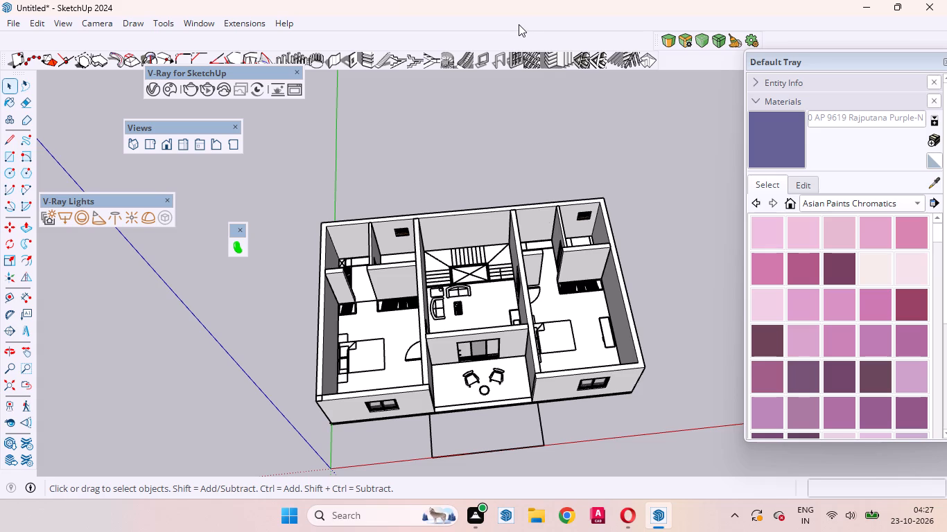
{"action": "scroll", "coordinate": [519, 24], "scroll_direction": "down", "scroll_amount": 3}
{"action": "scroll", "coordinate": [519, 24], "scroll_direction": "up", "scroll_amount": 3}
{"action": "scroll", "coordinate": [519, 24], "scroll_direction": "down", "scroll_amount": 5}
Make a new group and draw a rectangle about 7' 1/2" by 2' over the long wardrobe in the right-hand bedroom's floor plan.
{"action": "scroll", "coordinate": [444, 345], "scroll_direction": "up", "scroll_amount": 3}
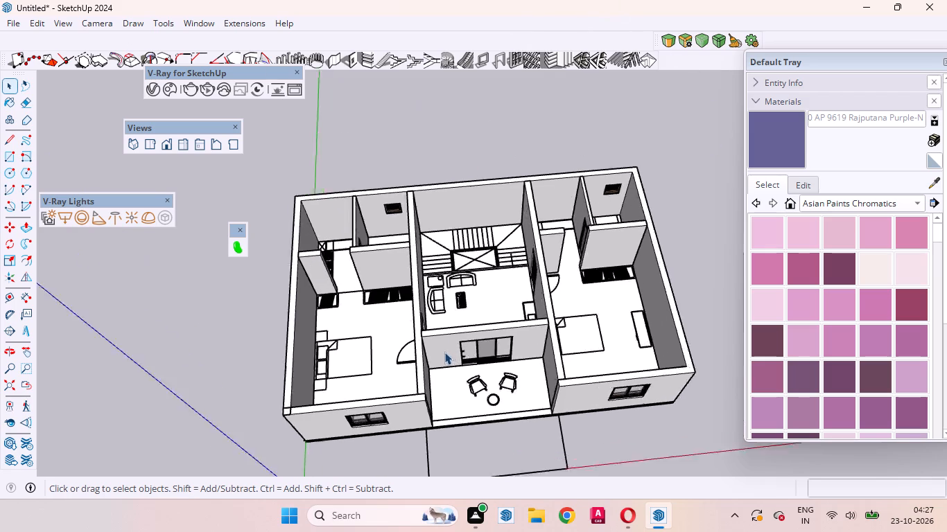
{"action": "scroll", "coordinate": [444, 352], "scroll_direction": "up", "scroll_amount": 2}
{"action": "scroll", "coordinate": [442, 296], "scroll_direction": "down", "scroll_amount": 5}
{"action": "right_click", "coordinate": [644, 267]}
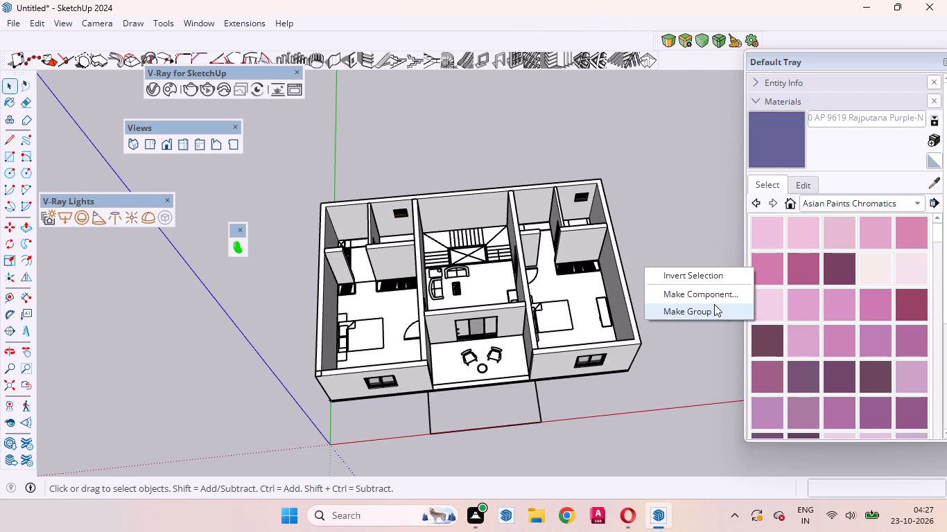
{"action": "left_click", "coordinate": [714, 304]}
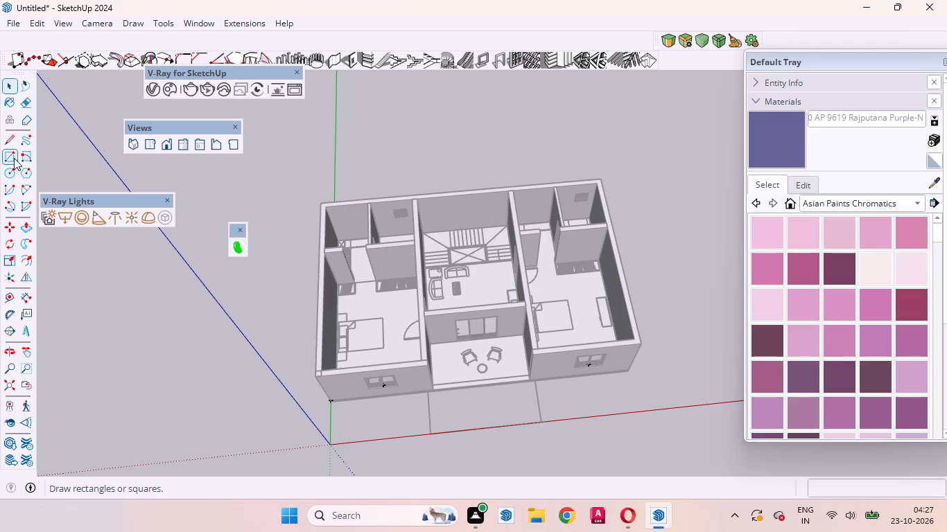
{"action": "left_click", "coordinate": [14, 157]}
{"action": "scroll", "coordinate": [561, 273], "scroll_direction": "up", "scroll_amount": 17}
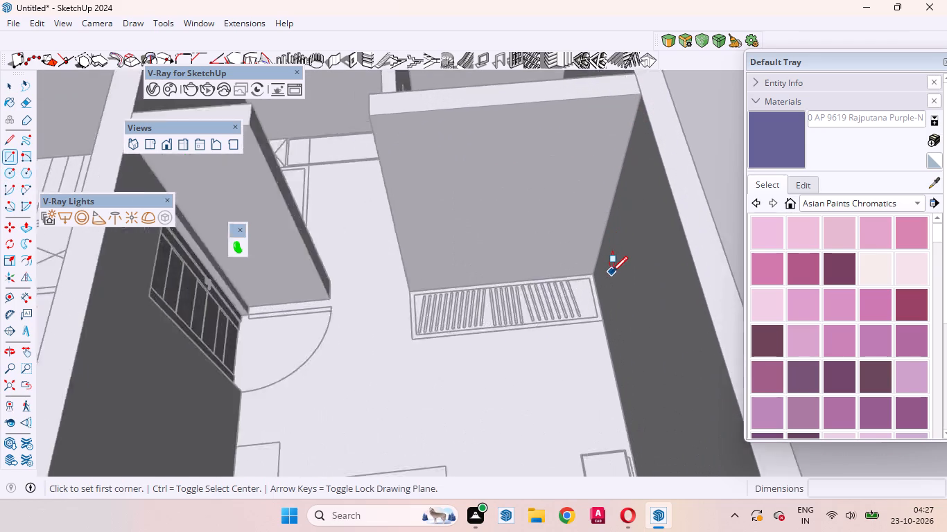
{"action": "scroll", "coordinate": [611, 272], "scroll_direction": "up", "scroll_amount": 7}
{"action": "left_click", "coordinate": [572, 279]}
{"action": "scroll", "coordinate": [553, 312], "scroll_direction": "down", "scroll_amount": 2}
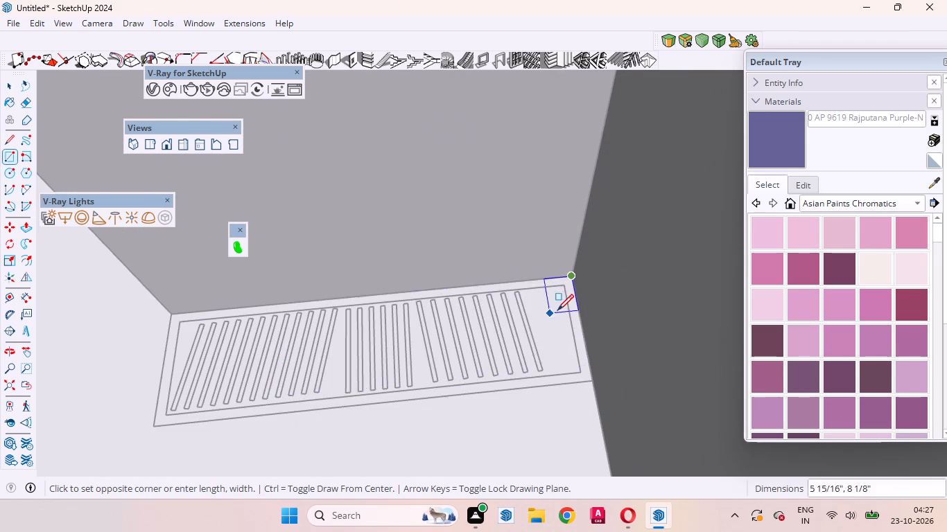
{"action": "scroll", "coordinate": [557, 310], "scroll_direction": "down", "scroll_amount": 6}
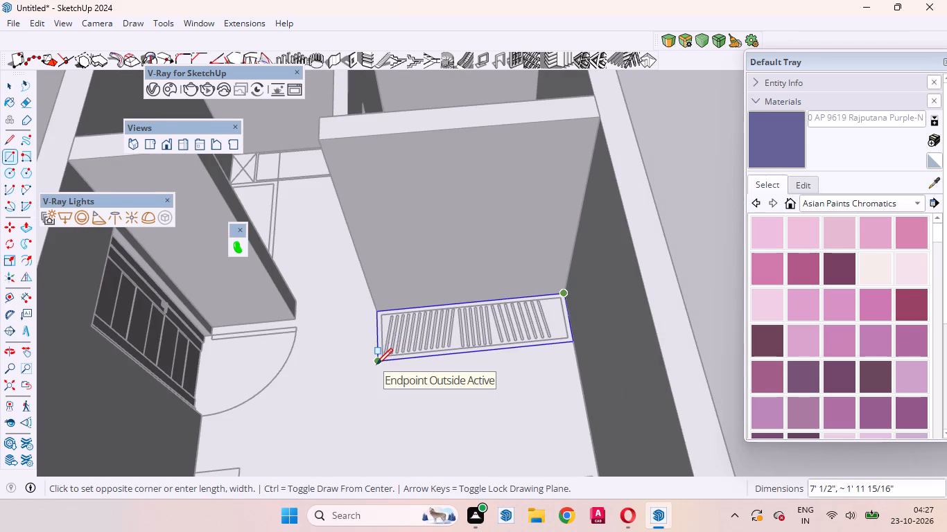
{"action": "scroll", "coordinate": [376, 364], "scroll_direction": "up", "scroll_amount": 10}
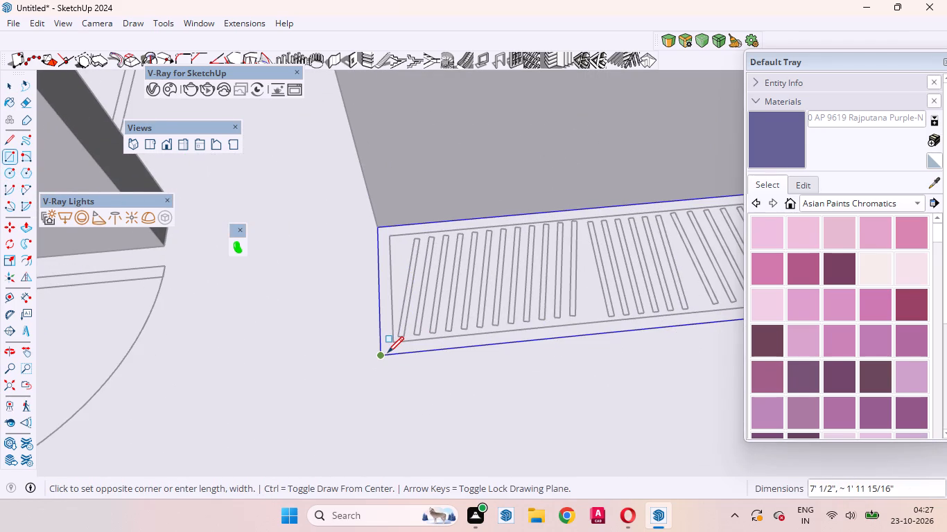
{"action": "left_click", "coordinate": [388, 353]}
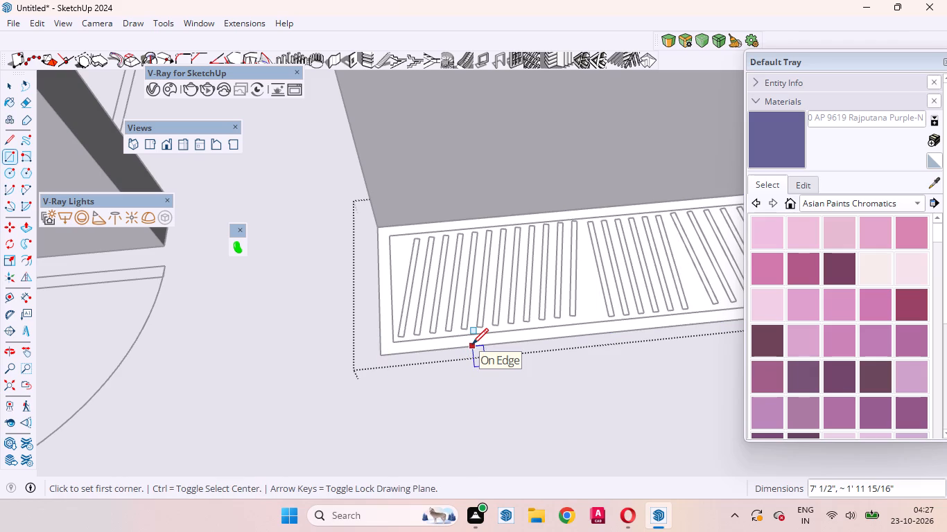
Push/Pull the right-hand bedroom's wardrobe rectangle up 9' 4" to the outer wall's edge and close the group.
{"action": "key", "text": "p"}
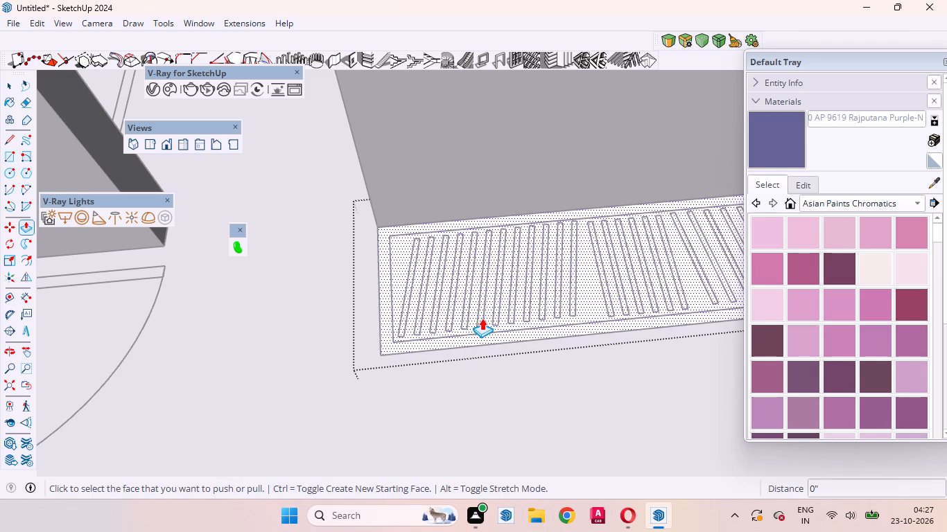
{"action": "left_click", "coordinate": [482, 318]}
{"action": "scroll", "coordinate": [469, 326], "scroll_direction": "down", "scroll_amount": 8}
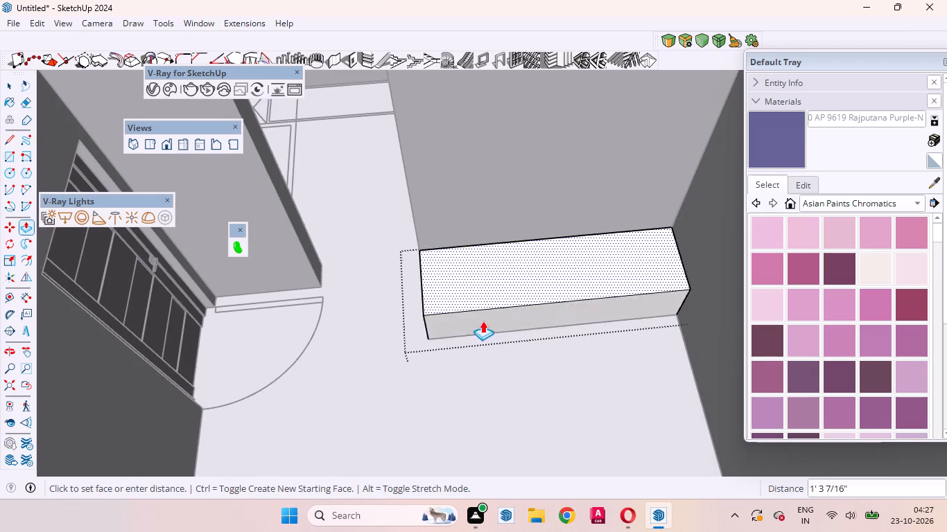
{"action": "scroll", "coordinate": [476, 342], "scroll_direction": "down", "scroll_amount": 5}
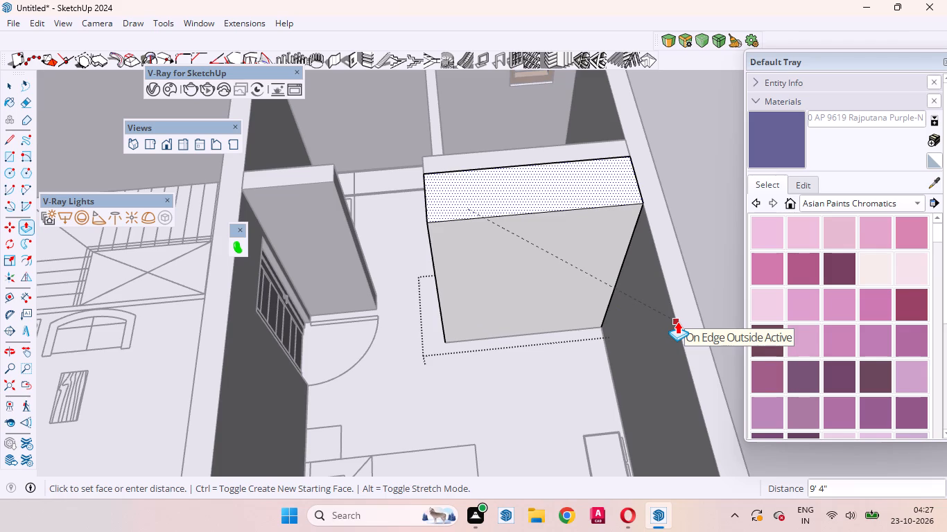
{"action": "left_click", "coordinate": [677, 321]}
{"action": "scroll", "coordinate": [676, 276], "scroll_direction": "down", "scroll_amount": 5}
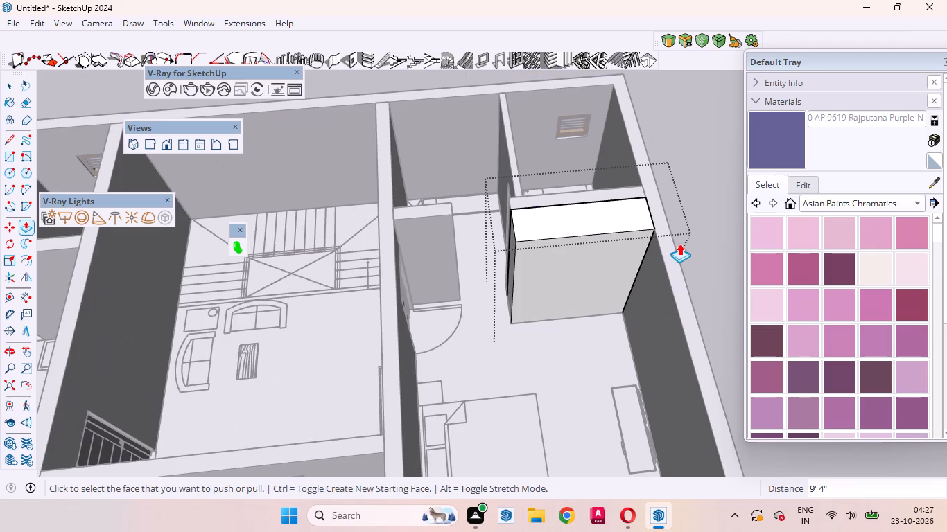
{"action": "key", "text": "space"}
{"action": "scroll", "coordinate": [454, 256], "scroll_direction": "down", "scroll_amount": 5}
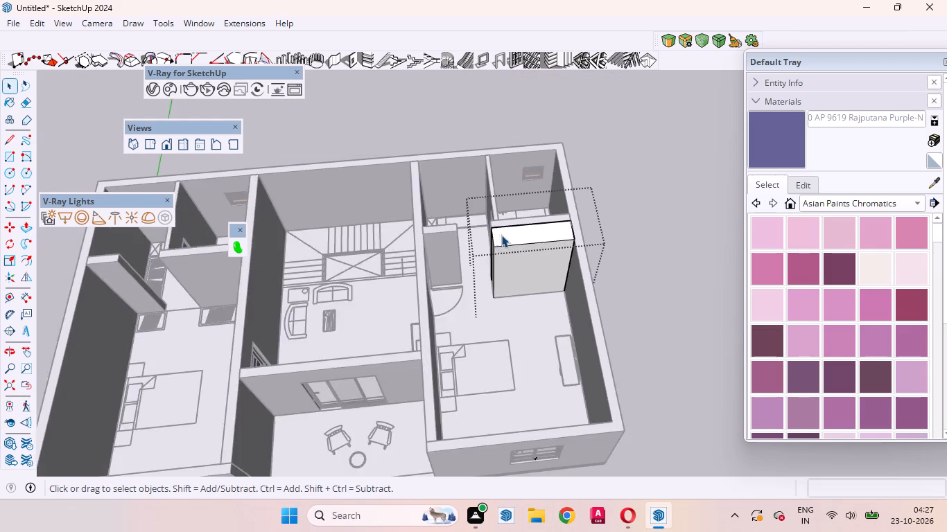
{"action": "scroll", "coordinate": [501, 235], "scroll_direction": "down", "scroll_amount": 5}
{"action": "left_click", "coordinate": [648, 282]}
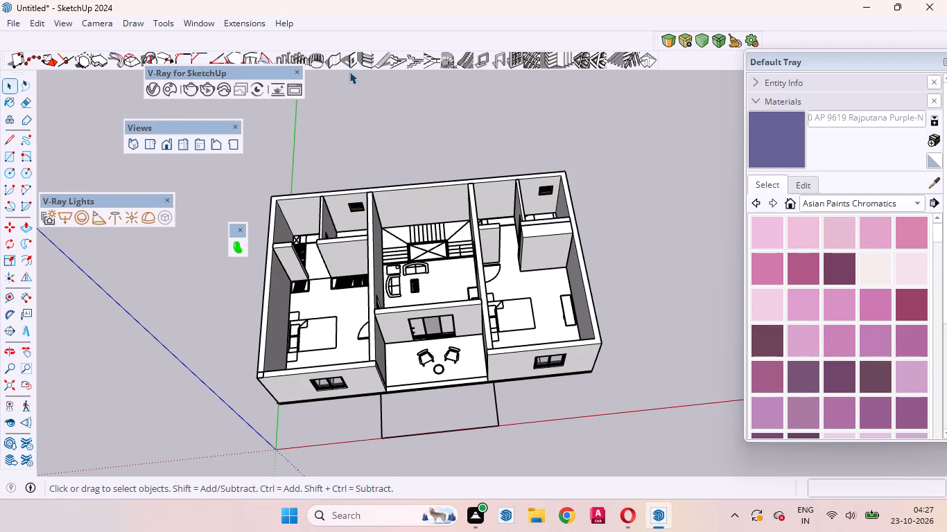
Make another group and draw a rectangle about 7' 1/2" by 2' over the long wardrobe in the left-hand bedroom's floor plan.
{"action": "right_click", "coordinate": [212, 299]}
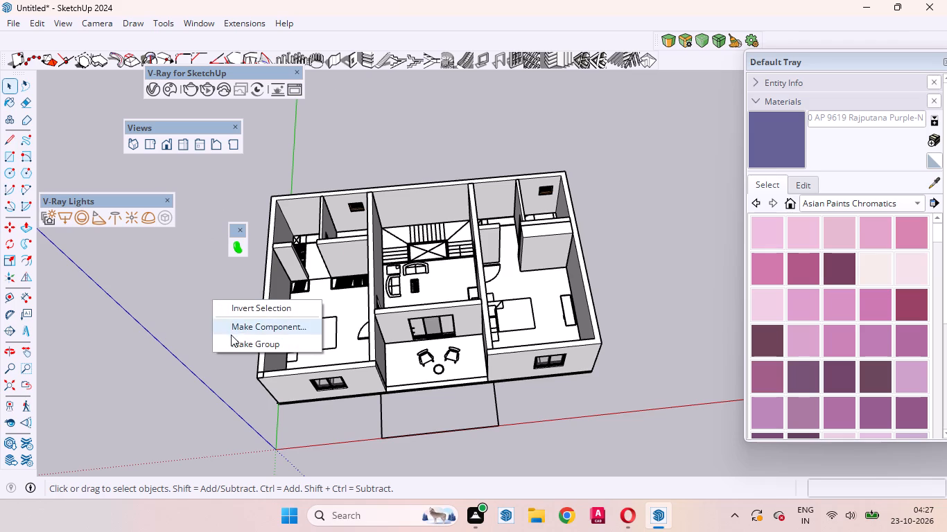
{"action": "left_click", "coordinate": [233, 340]}
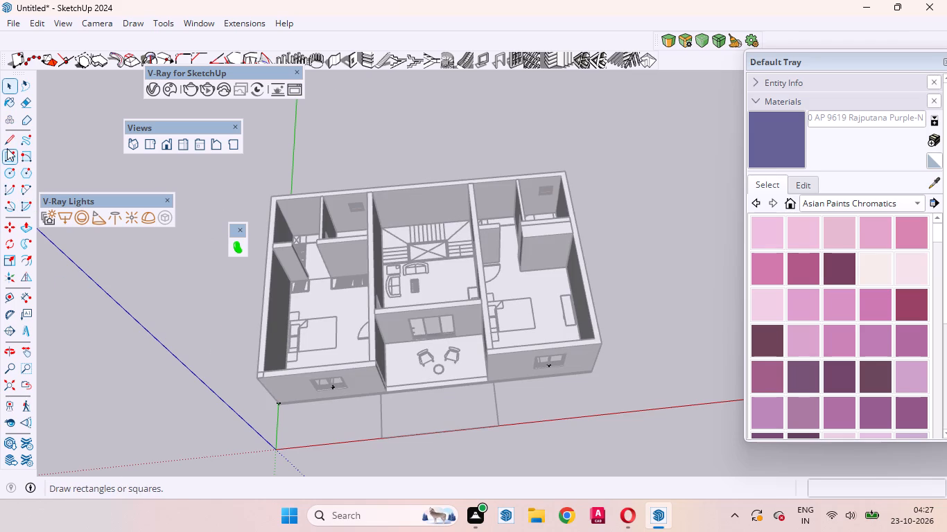
{"action": "left_click", "coordinate": [7, 148]}
{"action": "scroll", "coordinate": [325, 295], "scroll_direction": "up", "scroll_amount": 14}
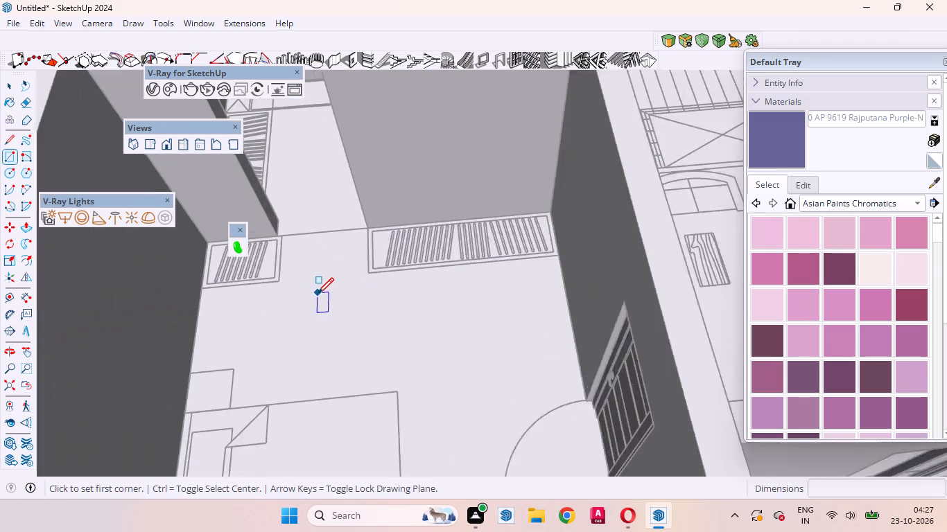
{"action": "scroll", "coordinate": [318, 294], "scroll_direction": "up", "scroll_amount": 1}
{"action": "middle_click_drag", "start_coordinate": [320, 296], "coordinate": [459, 301]}
{"action": "scroll", "coordinate": [493, 208], "scroll_direction": "up", "scroll_amount": 9}
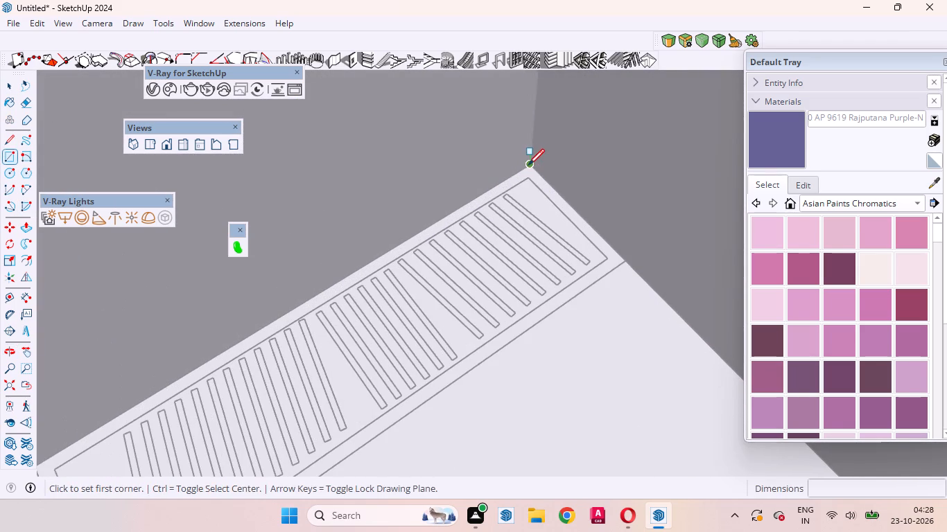
{"action": "left_click", "coordinate": [529, 163]}
{"action": "scroll", "coordinate": [457, 287], "scroll_direction": "down", "scroll_amount": 5}
{"action": "scroll", "coordinate": [504, 242], "scroll_direction": "down", "scroll_amount": 9}
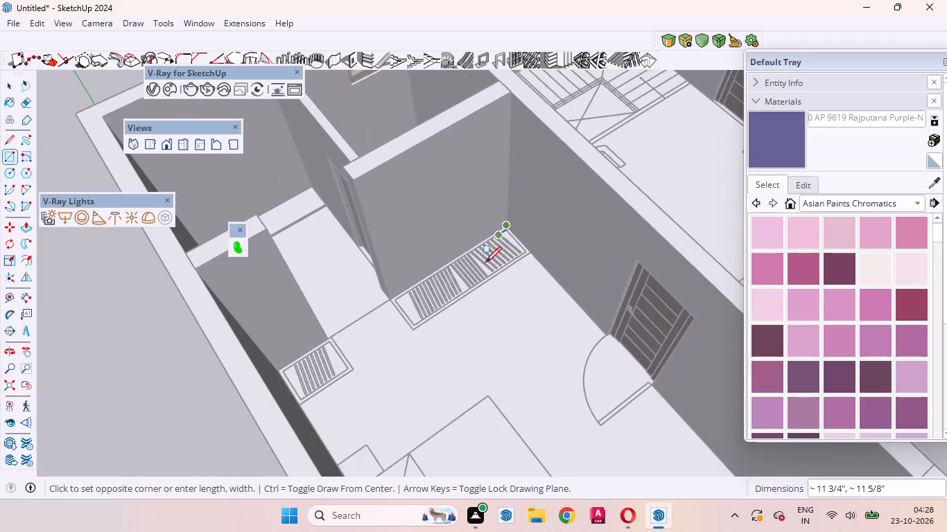
{"action": "scroll", "coordinate": [409, 332], "scroll_direction": "up", "scroll_amount": 14}
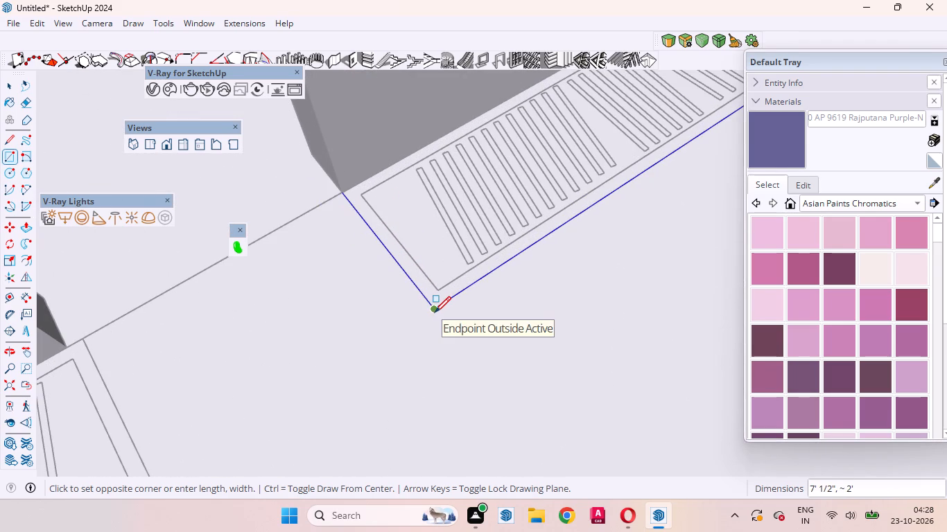
{"action": "left_click", "coordinate": [435, 311]}
{"action": "key", "text": "p"}
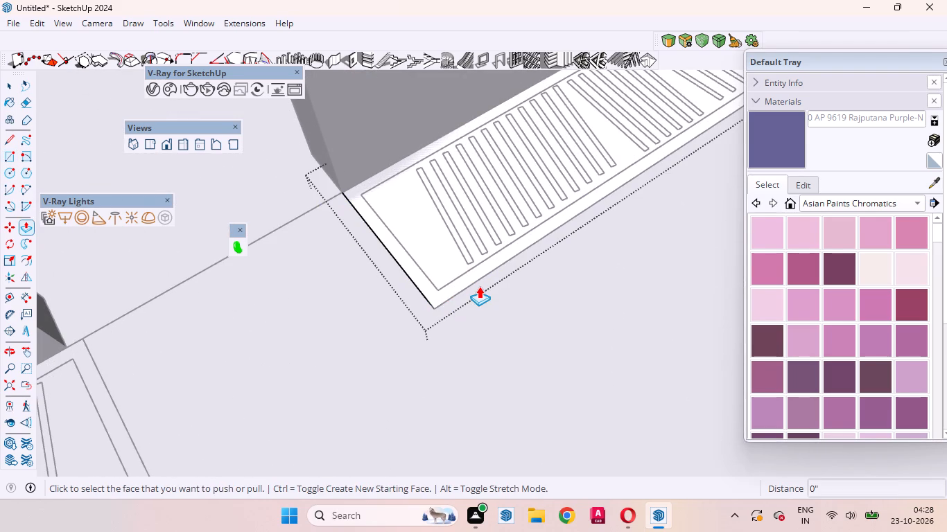
{"action": "key", "text": "space"}
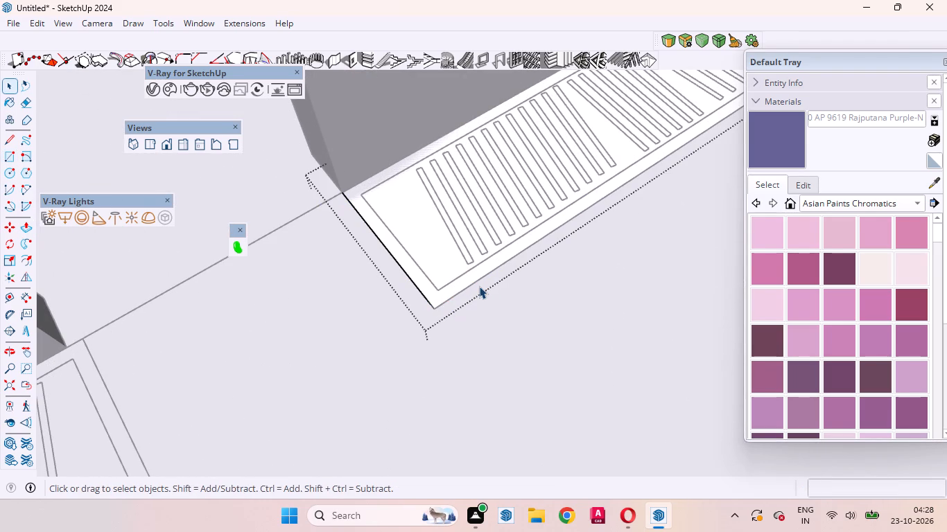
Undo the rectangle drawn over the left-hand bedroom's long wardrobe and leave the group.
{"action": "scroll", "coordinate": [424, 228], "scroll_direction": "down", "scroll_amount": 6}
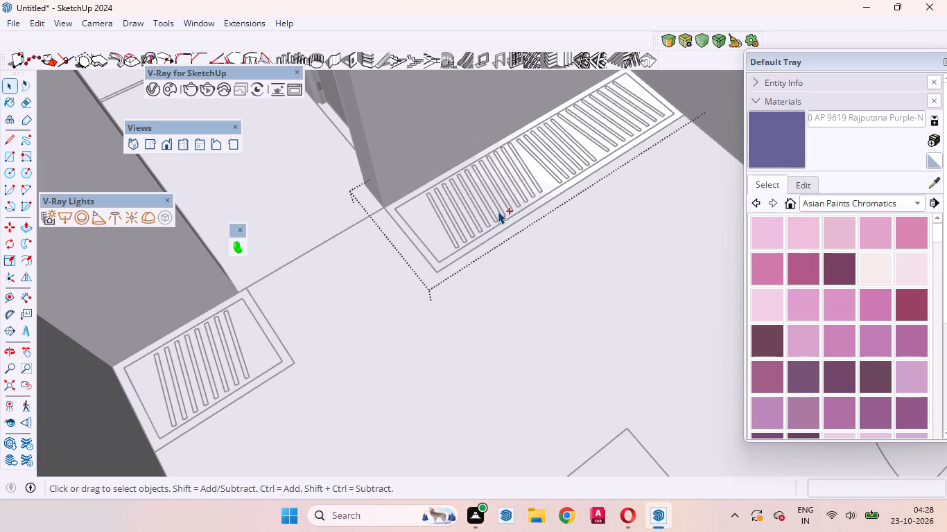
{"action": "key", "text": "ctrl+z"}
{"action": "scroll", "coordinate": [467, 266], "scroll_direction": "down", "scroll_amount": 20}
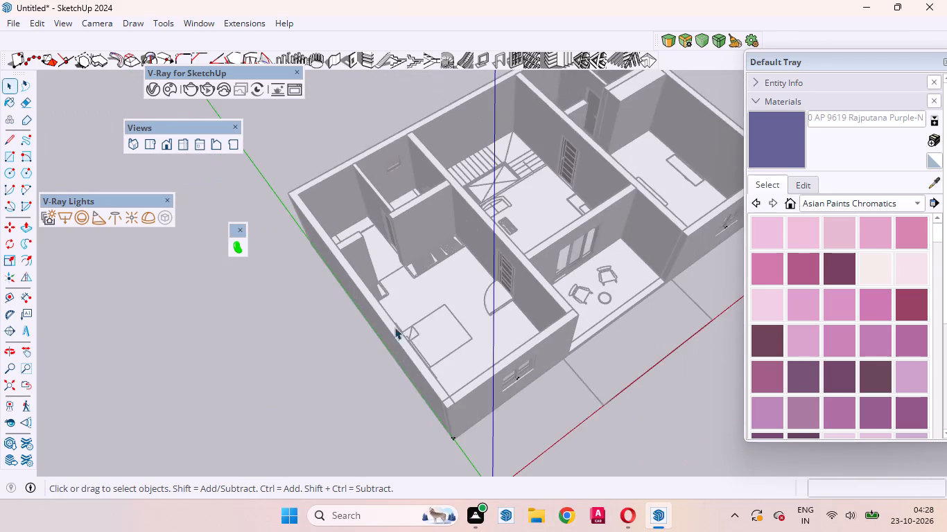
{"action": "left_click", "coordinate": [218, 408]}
Make a new group and draw a rectangle about 7' 1/2" by 2' over the left-hand bedroom's long wardrobe in the floor plan.
{"action": "right_click", "coordinate": [296, 355]}
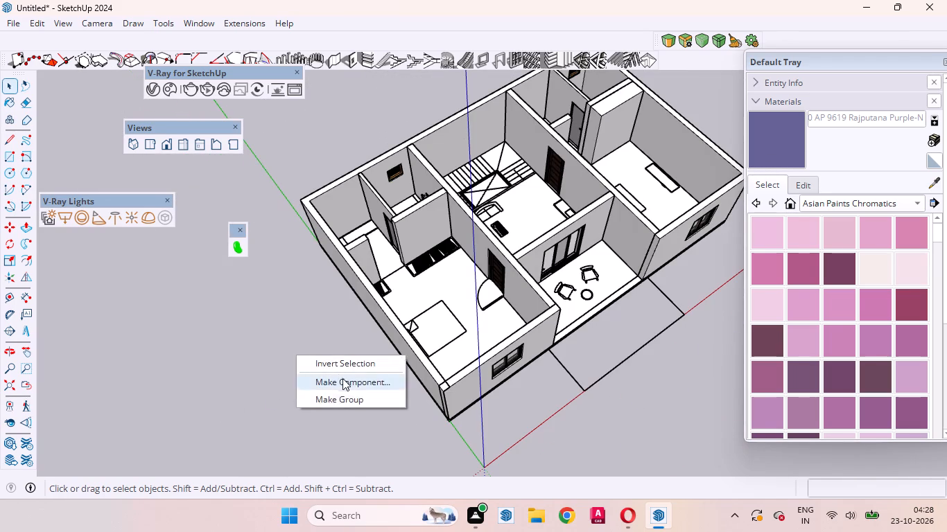
{"action": "left_click", "coordinate": [338, 397]}
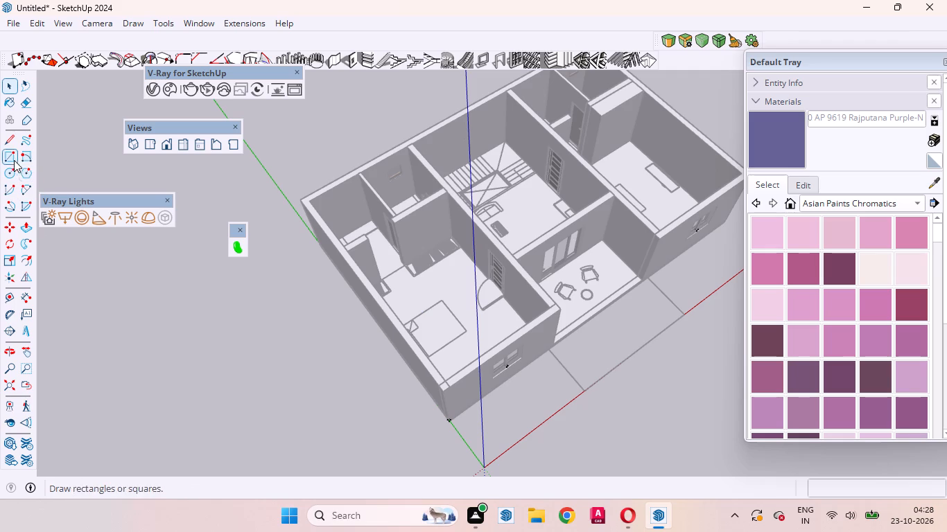
{"action": "left_click", "coordinate": [12, 158]}
{"action": "scroll", "coordinate": [411, 251], "scroll_direction": "up", "scroll_amount": 15}
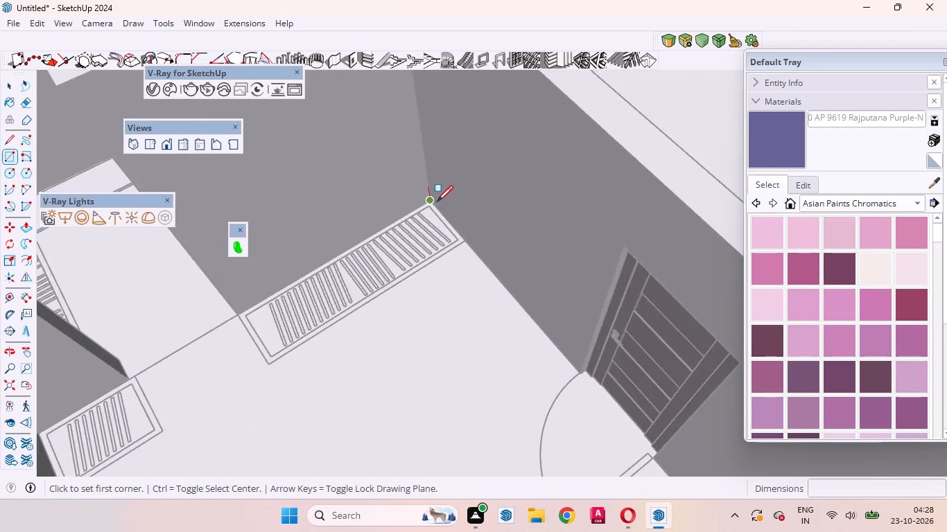
{"action": "scroll", "coordinate": [437, 202], "scroll_direction": "up", "scroll_amount": 2}
{"action": "left_click", "coordinate": [432, 197]}
{"action": "scroll", "coordinate": [539, 247], "scroll_direction": "down", "scroll_amount": 5}
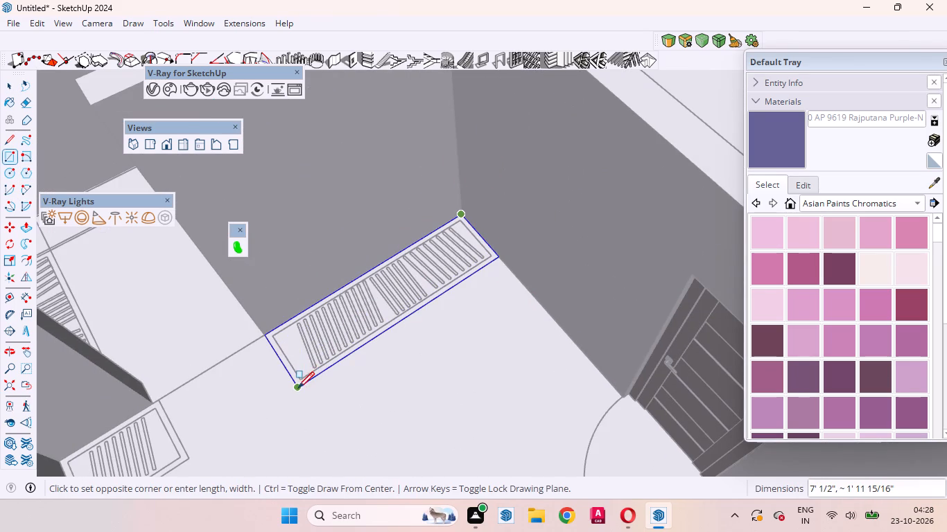
{"action": "left_click", "coordinate": [295, 387]}
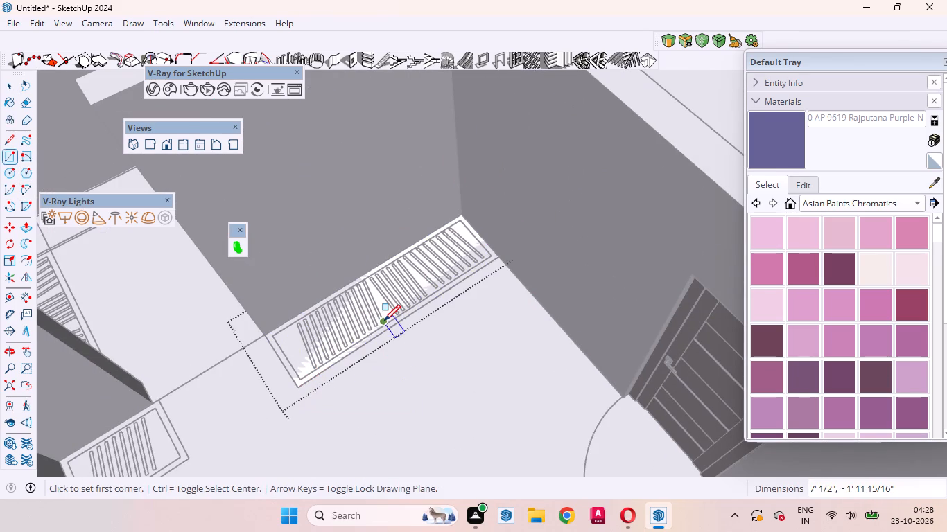
Push/Pull the left-hand bedroom's long wardrobe rectangle up by the same distance as the right-hand bedroom's wardrobe.
{"action": "key", "text": "p"}
{"action": "double_click", "coordinate": [379, 317]}
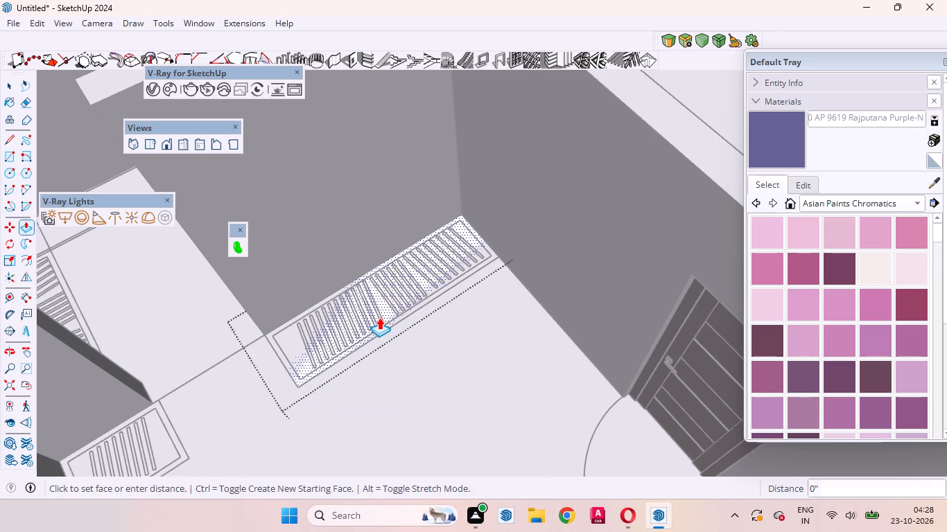
{"action": "scroll", "coordinate": [508, 300], "scroll_direction": "down", "scroll_amount": 6}
{"action": "scroll", "coordinate": [570, 289], "scroll_direction": "up", "scroll_amount": 1}
{"action": "scroll", "coordinate": [570, 289], "scroll_direction": "down", "scroll_amount": 5}
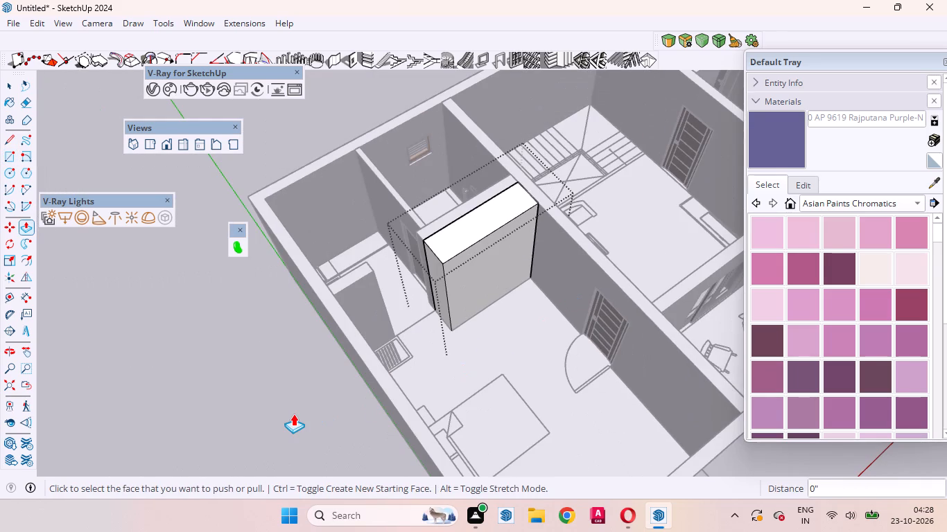
{"action": "key", "text": "space"}
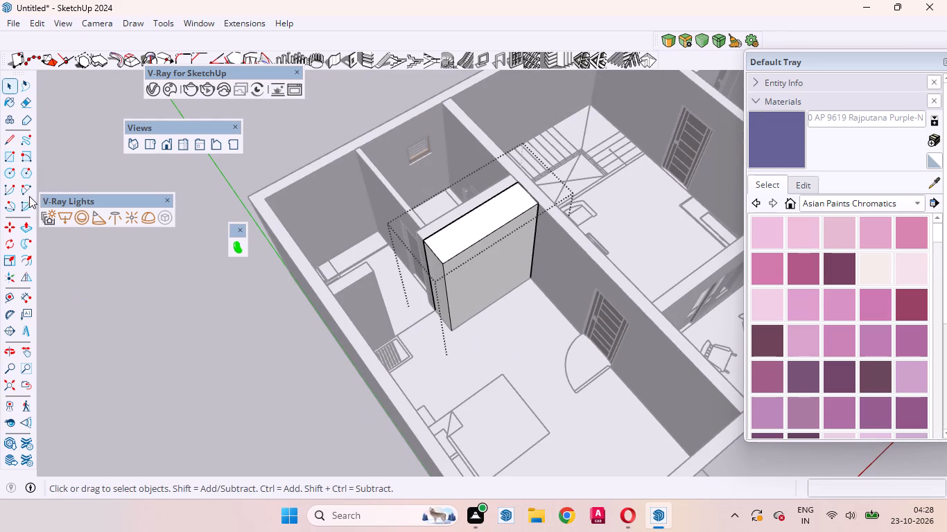
In the same group, draw a rectangle about 2' 9" by 2' over the short wardrobe against the left-hand bedroom's outer wall.
{"action": "left_click", "coordinate": [12, 155]}
{"action": "scroll", "coordinate": [354, 346], "scroll_direction": "up", "scroll_amount": 6}
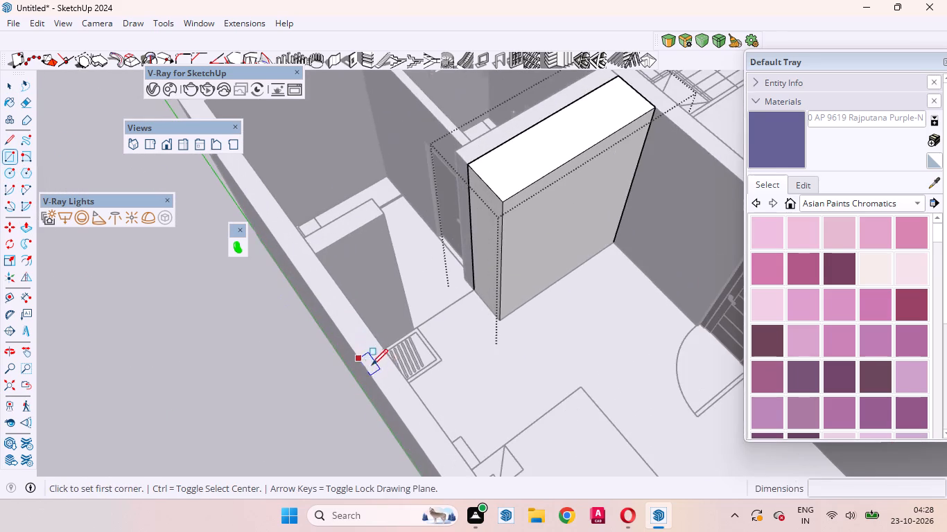
{"action": "middle_click_drag", "start_coordinate": [408, 379], "coordinate": [237, 385]}
{"action": "scroll", "coordinate": [366, 272], "scroll_direction": "up", "scroll_amount": 10}
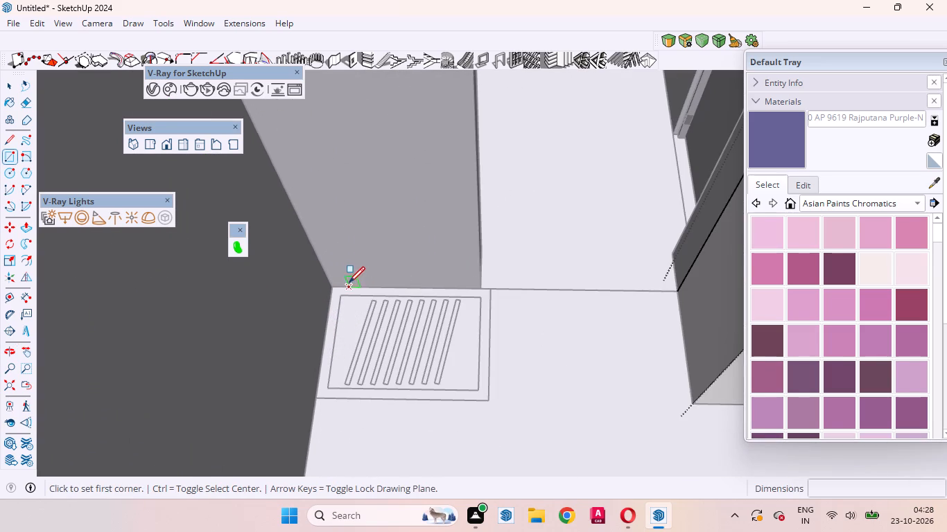
{"action": "left_click", "coordinate": [338, 285]}
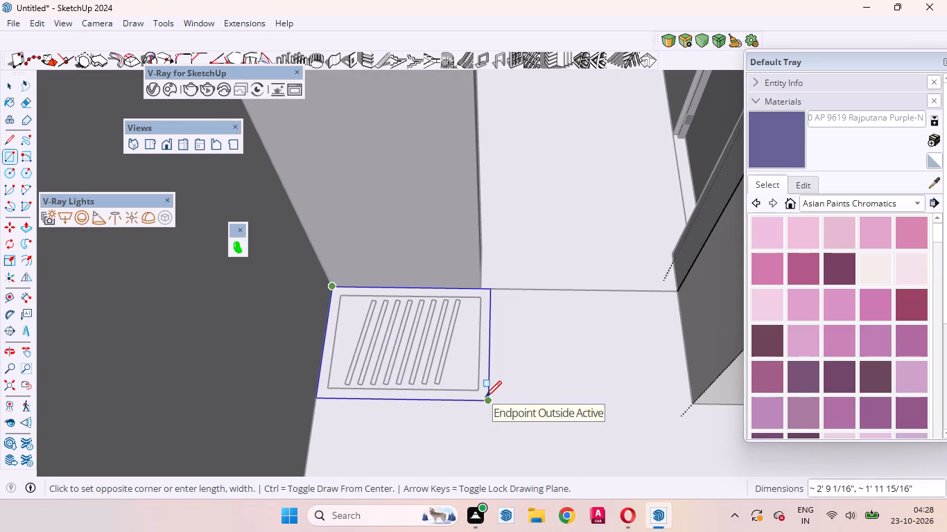
{"action": "left_click", "coordinate": [491, 400]}
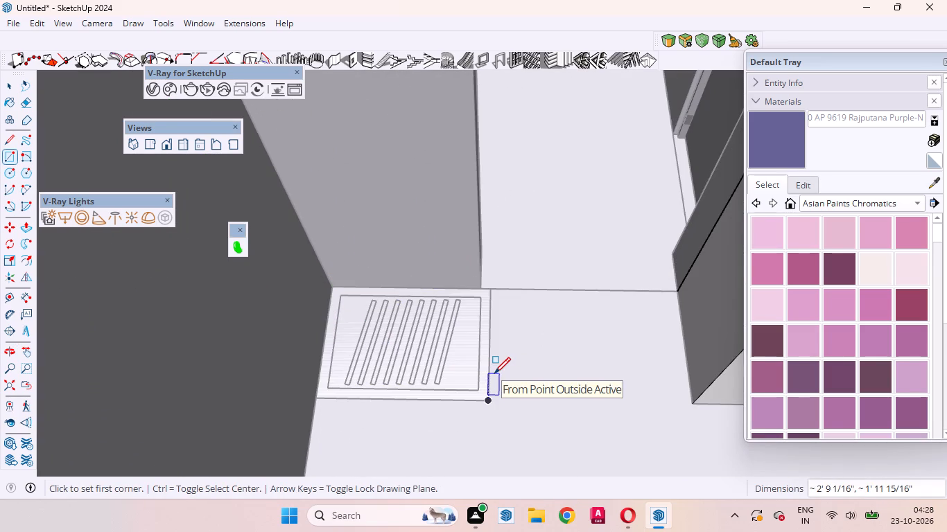
Push/Pull the short wardrobe rectangle up by the same distance as the long wardrobe and close the group.
{"action": "key", "text": "p"}
{"action": "double_click", "coordinate": [468, 353]}
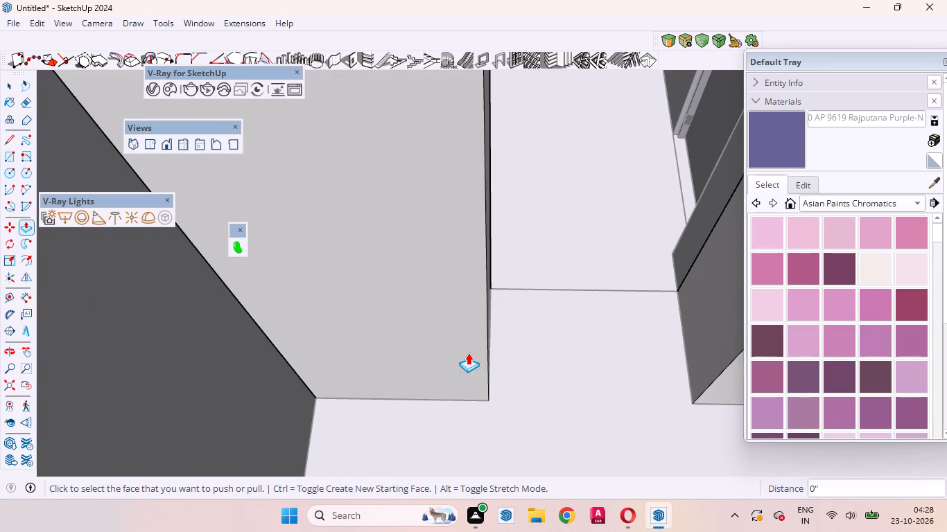
{"action": "scroll", "coordinate": [536, 359], "scroll_direction": "down", "scroll_amount": 12}
{"action": "key", "text": "space"}
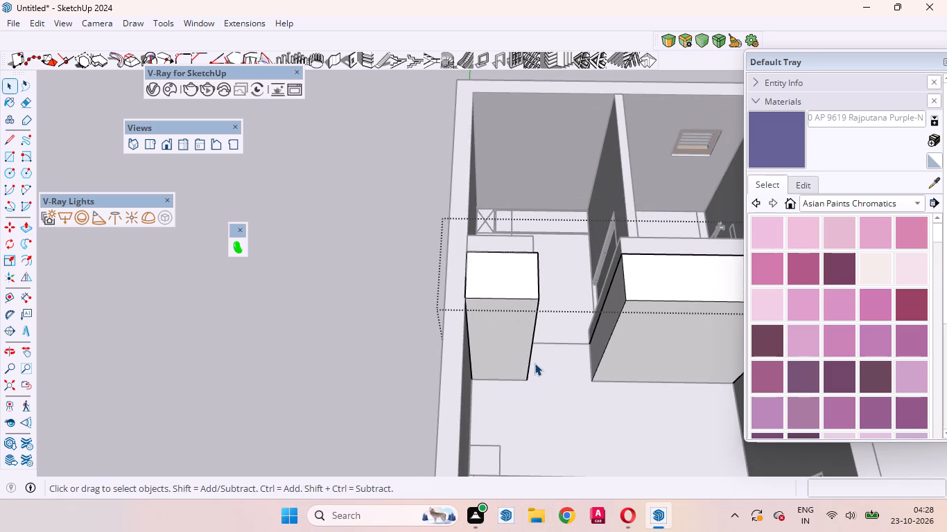
{"action": "left_click", "coordinate": [331, 343]}
Make a new group and draw a rectangle about 7' 6" by 2' along the outer wall of the left-hand bedroom's dressing area.
{"action": "middle_click_drag", "start_coordinate": [553, 223], "coordinate": [514, 274]}
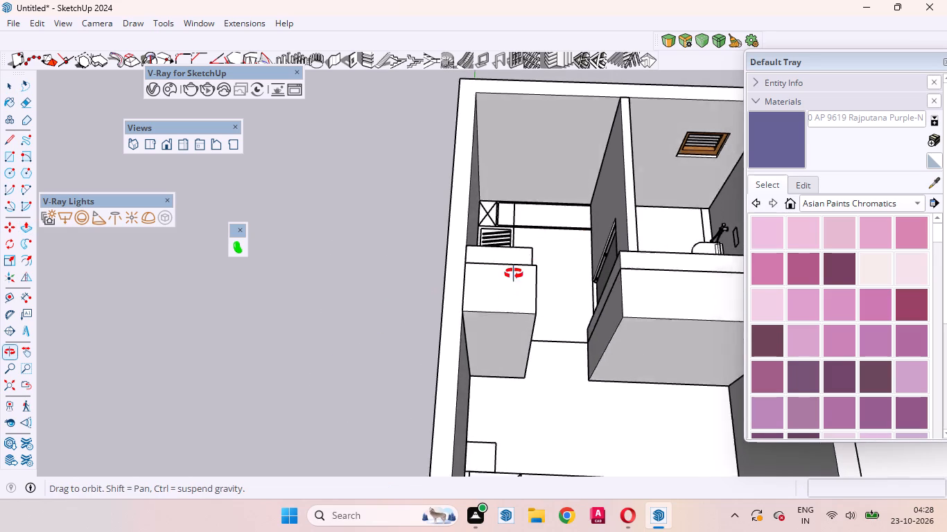
{"action": "middle_click_drag", "start_coordinate": [514, 274], "coordinate": [257, 308]}
{"action": "scroll", "coordinate": [550, 248], "scroll_direction": "down", "scroll_amount": 5}
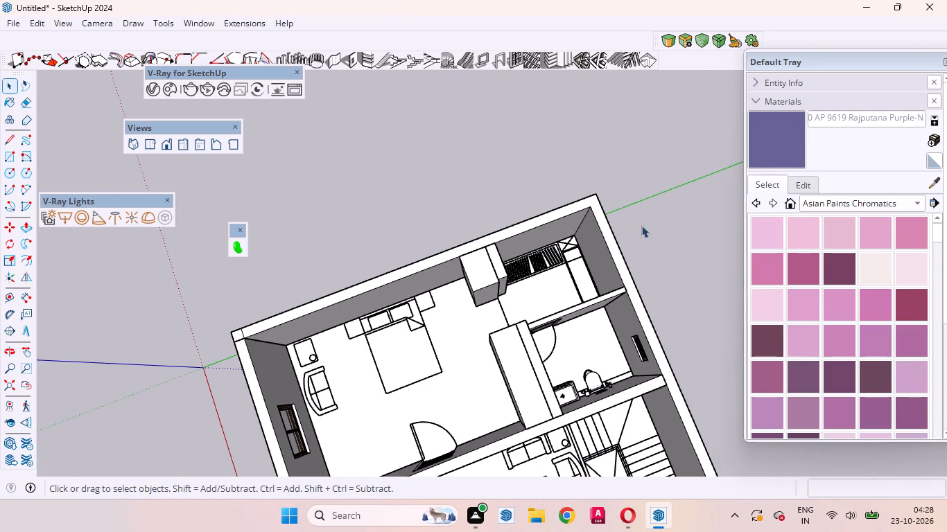
{"action": "right_click", "coordinate": [663, 233]}
{"action": "left_click", "coordinate": [718, 279]}
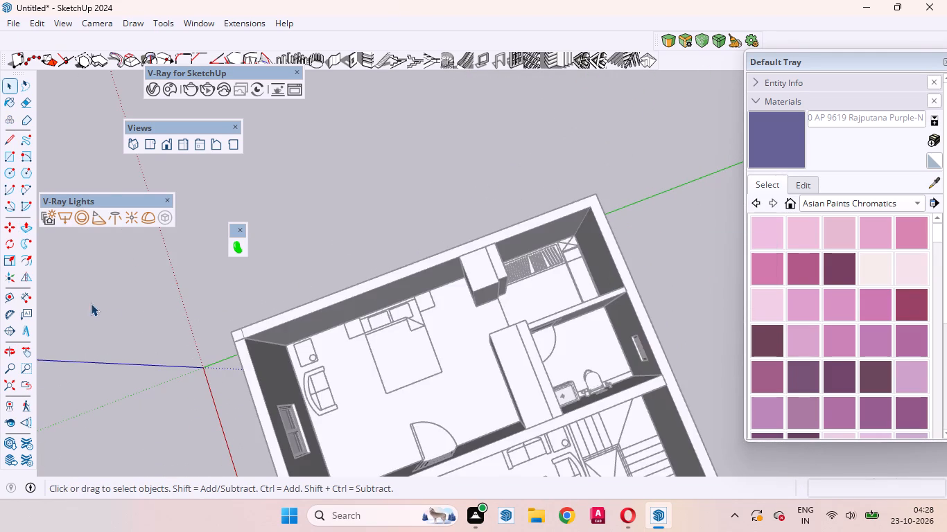
{"action": "left_click", "coordinate": [11, 163]}
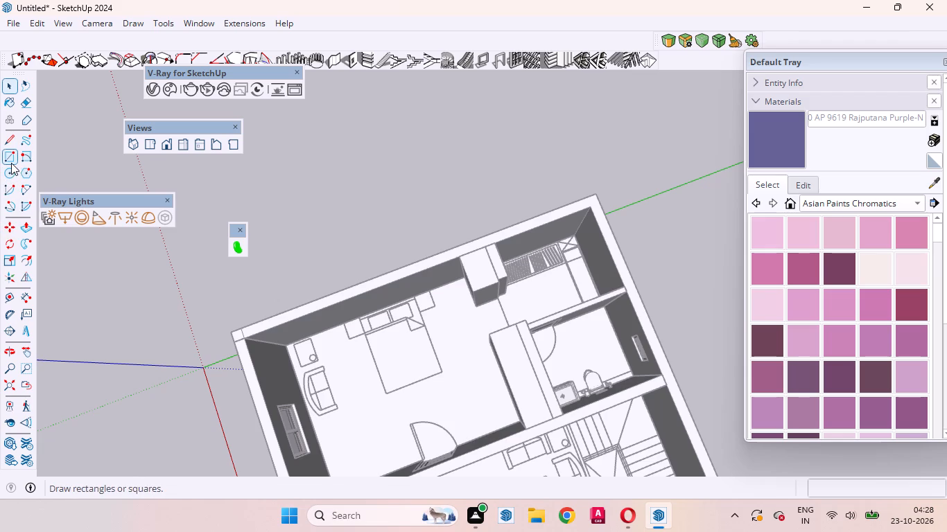
{"action": "scroll", "coordinate": [566, 277], "scroll_direction": "up", "scroll_amount": 16}
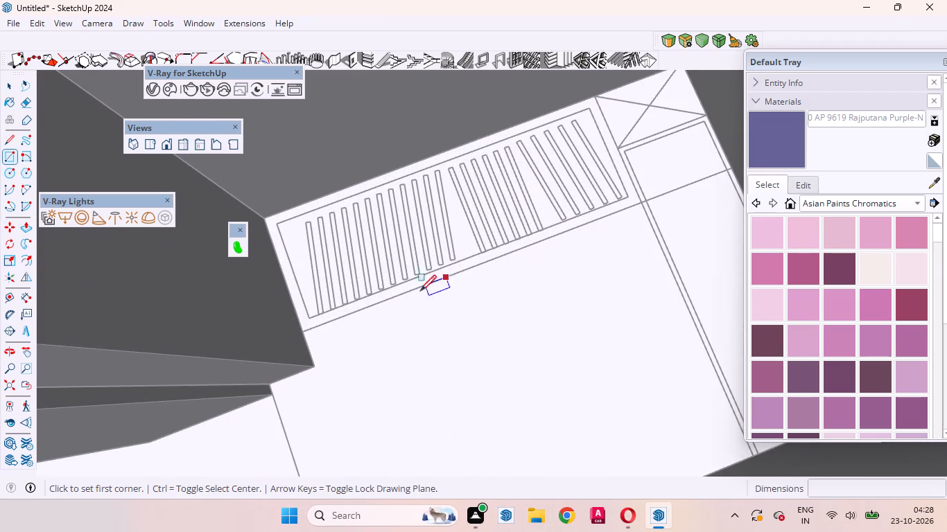
{"action": "left_click", "coordinate": [266, 216]}
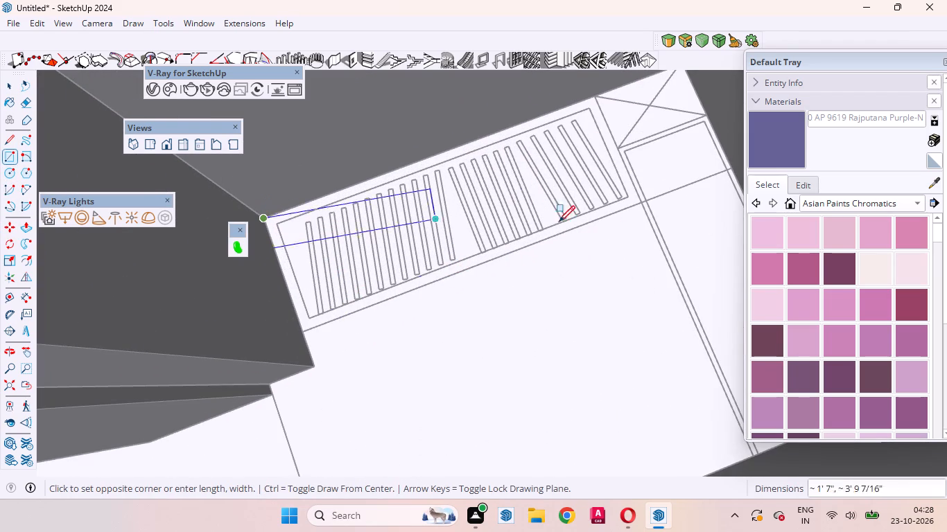
{"action": "scroll", "coordinate": [472, 249], "scroll_direction": "down", "scroll_amount": 4}
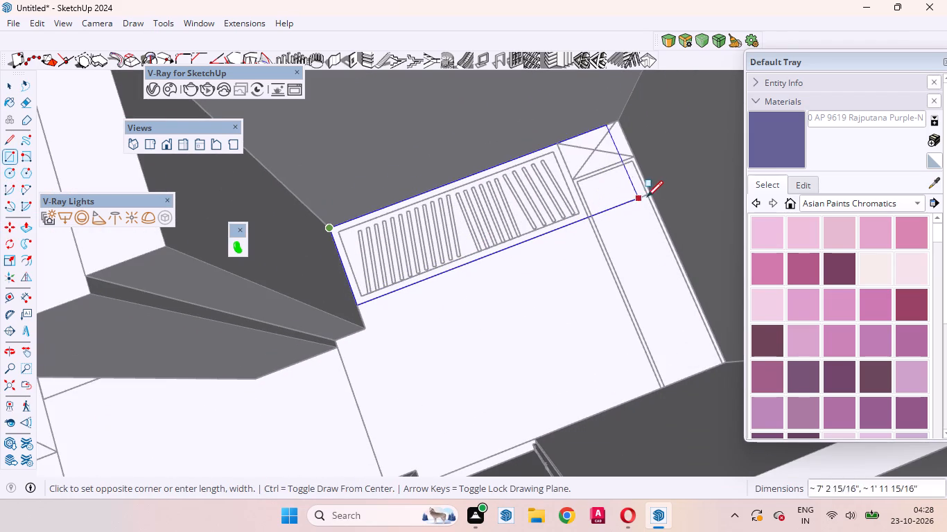
{"action": "scroll", "coordinate": [648, 199], "scroll_direction": "up", "scroll_amount": 14}
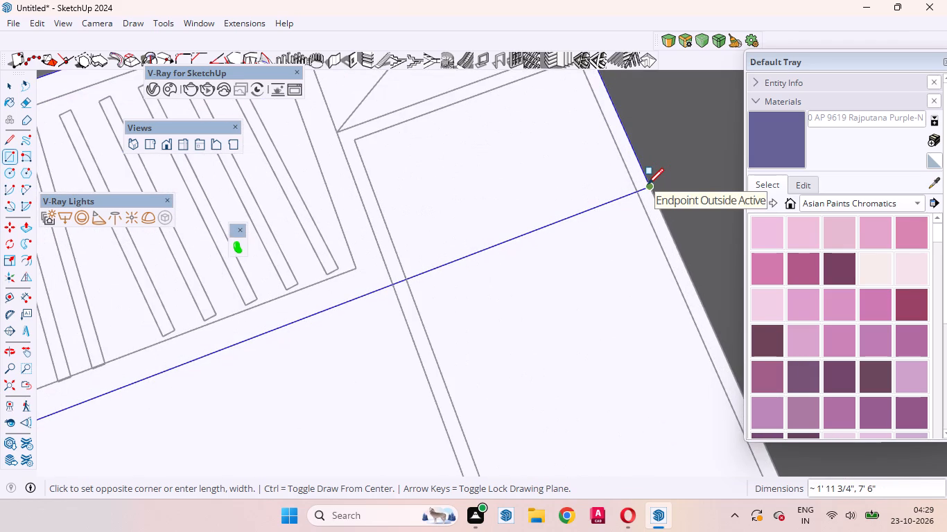
{"action": "left_click", "coordinate": [648, 185]}
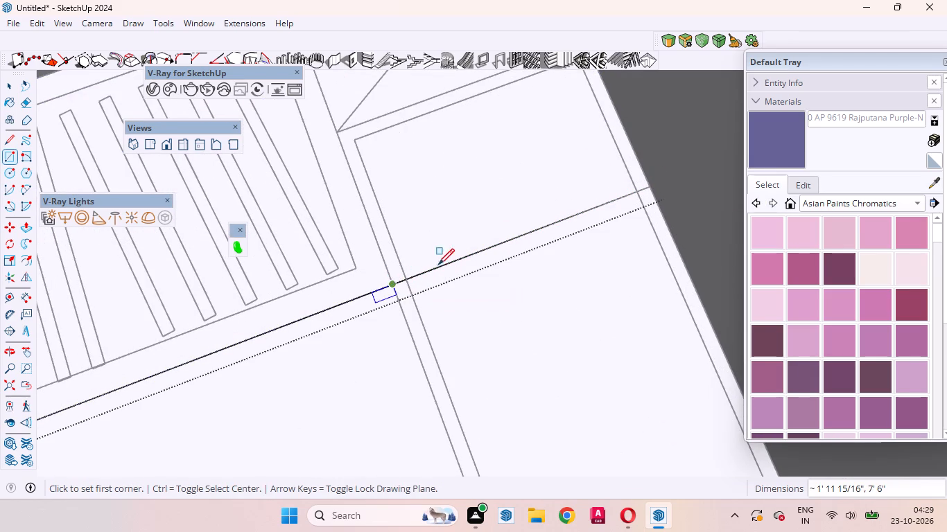
Draw a second rectangle about 4' 4" by 1' 7 1/2" over the adjoining unit along the dressing area's end wall.
{"action": "left_click", "coordinate": [652, 194]}
{"action": "scroll", "coordinate": [592, 272], "scroll_direction": "down", "scroll_amount": 4}
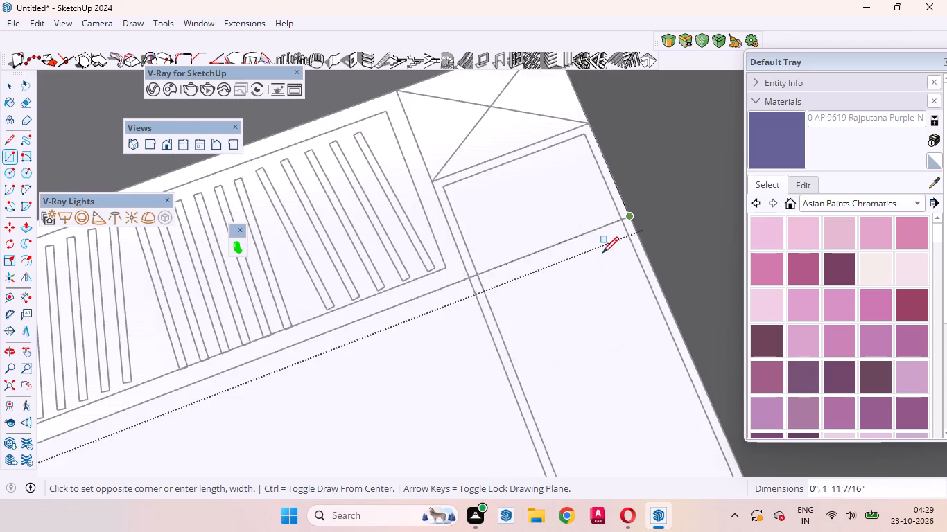
{"action": "scroll", "coordinate": [602, 253], "scroll_direction": "down", "scroll_amount": 12}
{"action": "scroll", "coordinate": [607, 423], "scroll_direction": "up", "scroll_amount": 10}
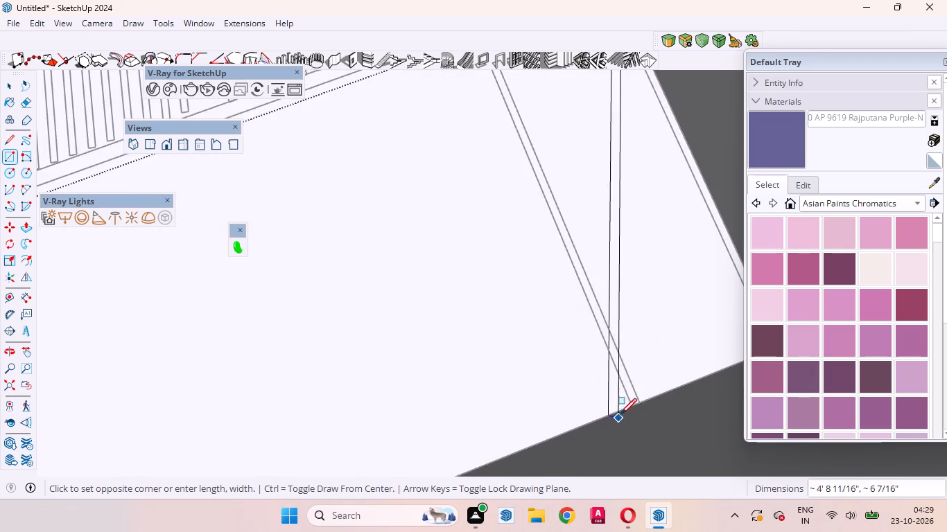
{"action": "left_click", "coordinate": [629, 405]}
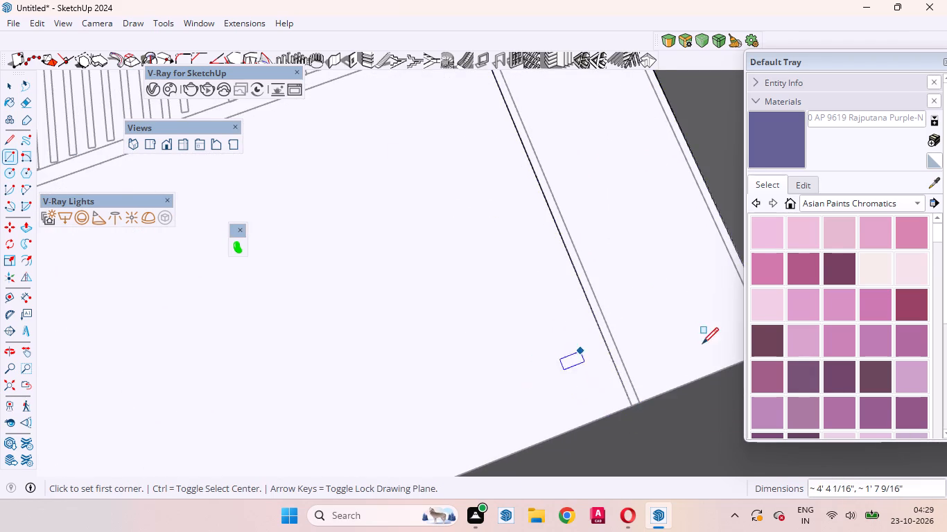
Push/Pull both dressing area rectangles up by the same distance as the other wardrobes, forming an L-shaped unit.
{"action": "scroll", "coordinate": [702, 344], "scroll_direction": "down", "scroll_amount": 11}
{"action": "key", "text": "space"}
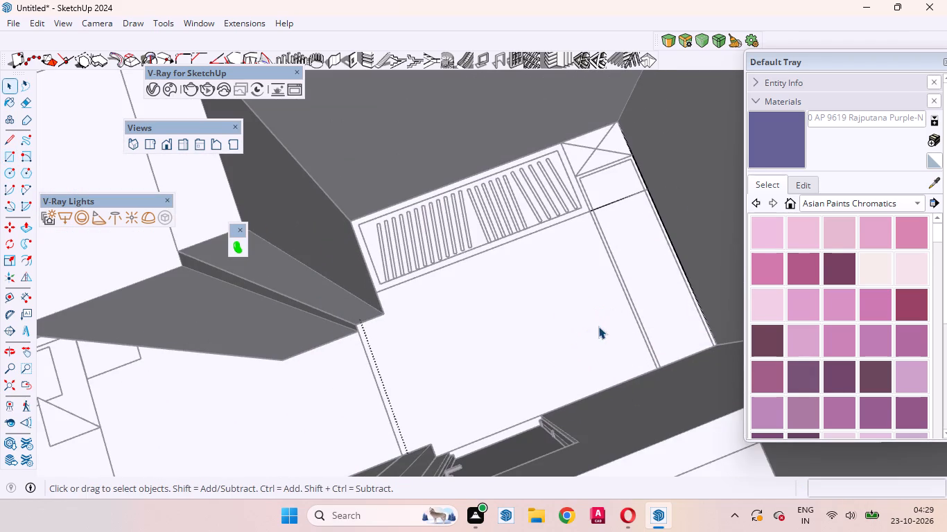
{"action": "left_click", "coordinate": [607, 205]}
{"action": "key", "text": "p"}
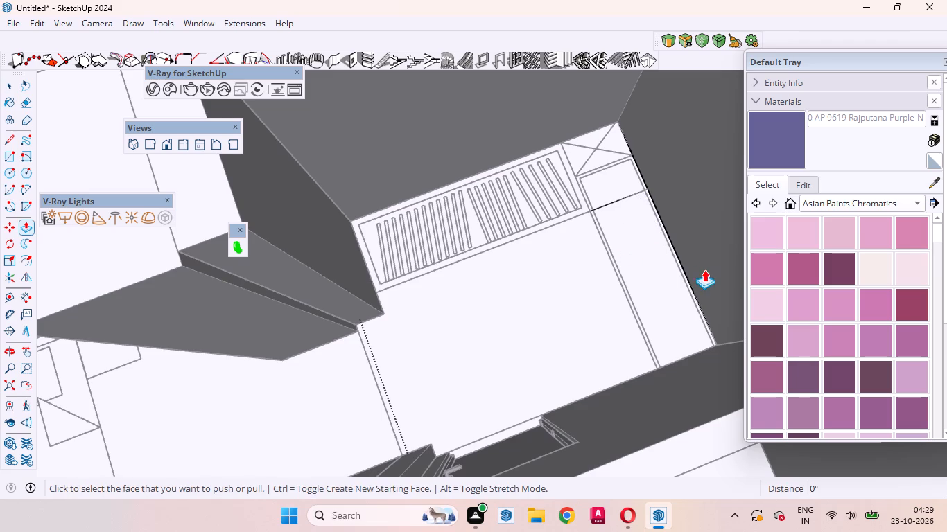
{"action": "double_click", "coordinate": [669, 276]}
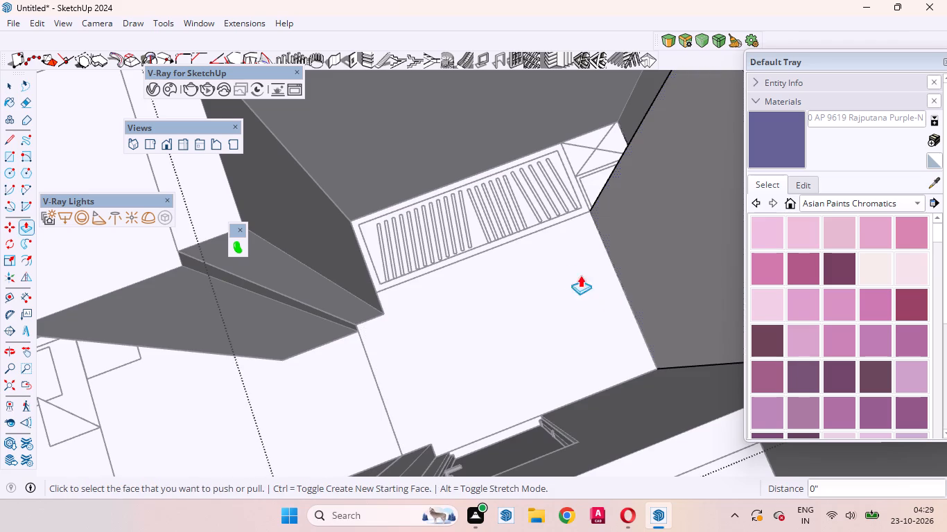
{"action": "double_click", "coordinate": [512, 211]}
{"action": "scroll", "coordinate": [532, 278], "scroll_direction": "down", "scroll_amount": 6}
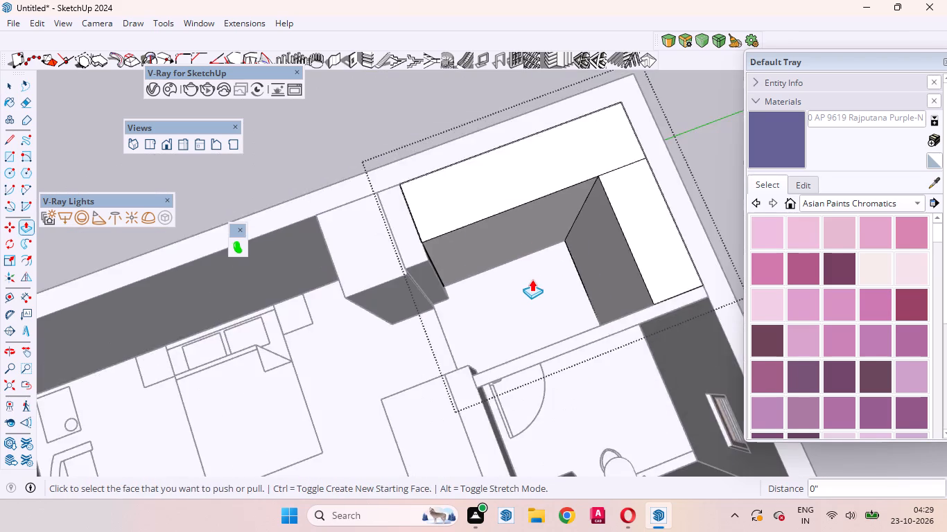
{"action": "scroll", "coordinate": [532, 282], "scroll_direction": "down", "scroll_amount": 4}
{"action": "key", "text": "space"}
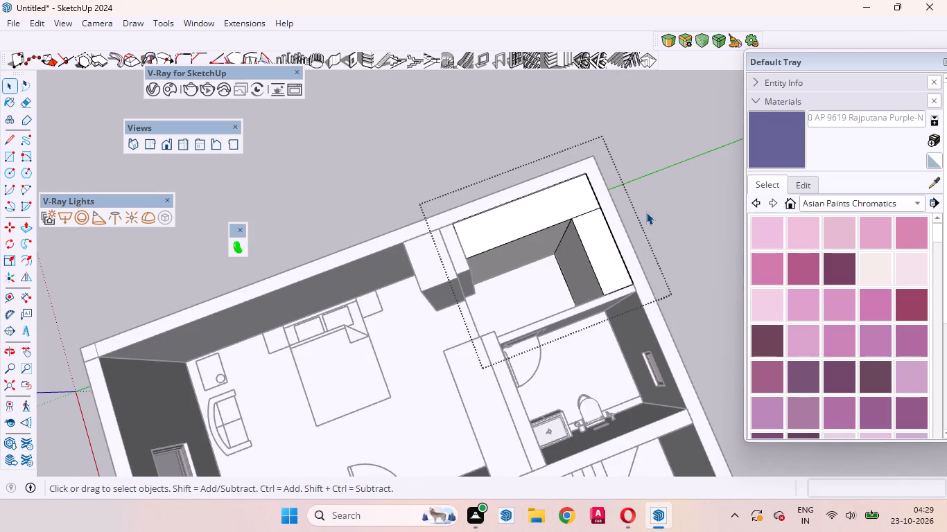
Delete the dividing edge on top of the L-shaped dressing area unit and close its group.
{"action": "scroll", "coordinate": [630, 215], "scroll_direction": "up", "scroll_amount": 9}
{"action": "left_click", "coordinate": [550, 214]}
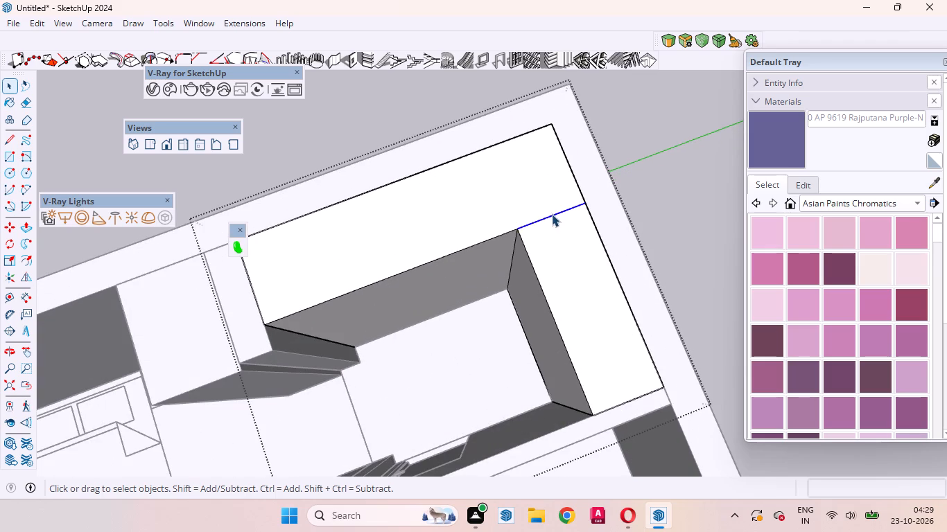
{"action": "key", "text": "Delete"}
{"action": "scroll", "coordinate": [548, 213], "scroll_direction": "down", "scroll_amount": 17}
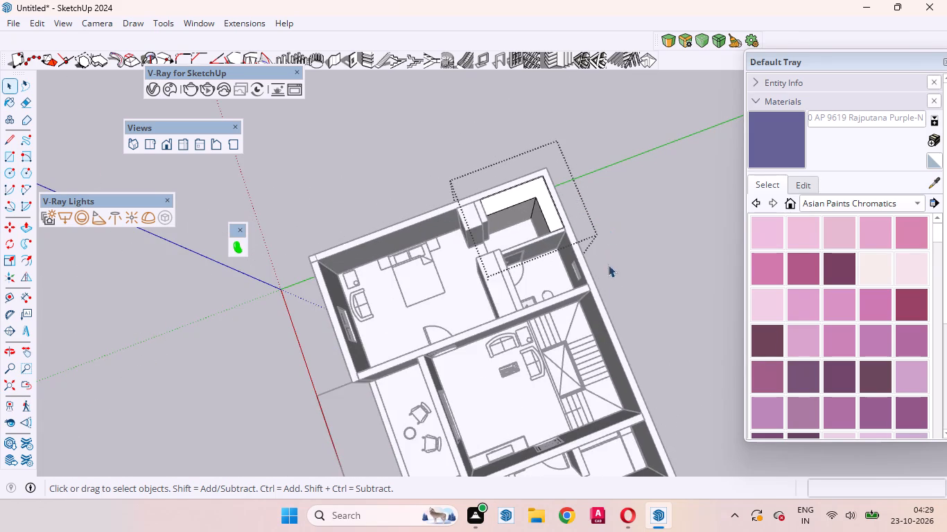
{"action": "left_click", "coordinate": [629, 294]}
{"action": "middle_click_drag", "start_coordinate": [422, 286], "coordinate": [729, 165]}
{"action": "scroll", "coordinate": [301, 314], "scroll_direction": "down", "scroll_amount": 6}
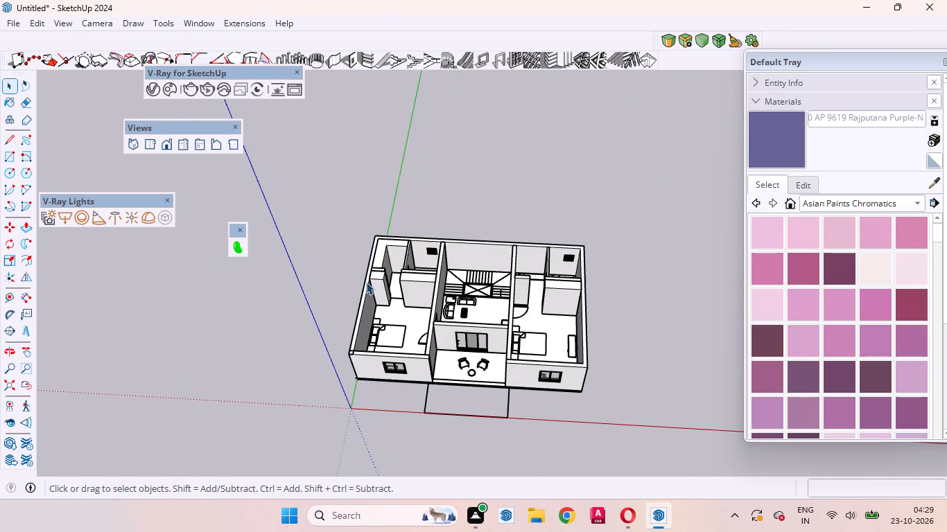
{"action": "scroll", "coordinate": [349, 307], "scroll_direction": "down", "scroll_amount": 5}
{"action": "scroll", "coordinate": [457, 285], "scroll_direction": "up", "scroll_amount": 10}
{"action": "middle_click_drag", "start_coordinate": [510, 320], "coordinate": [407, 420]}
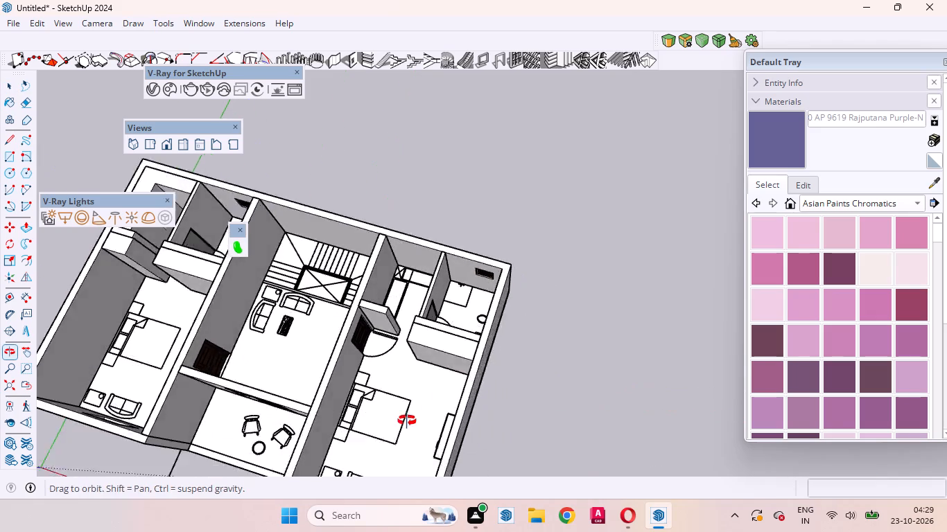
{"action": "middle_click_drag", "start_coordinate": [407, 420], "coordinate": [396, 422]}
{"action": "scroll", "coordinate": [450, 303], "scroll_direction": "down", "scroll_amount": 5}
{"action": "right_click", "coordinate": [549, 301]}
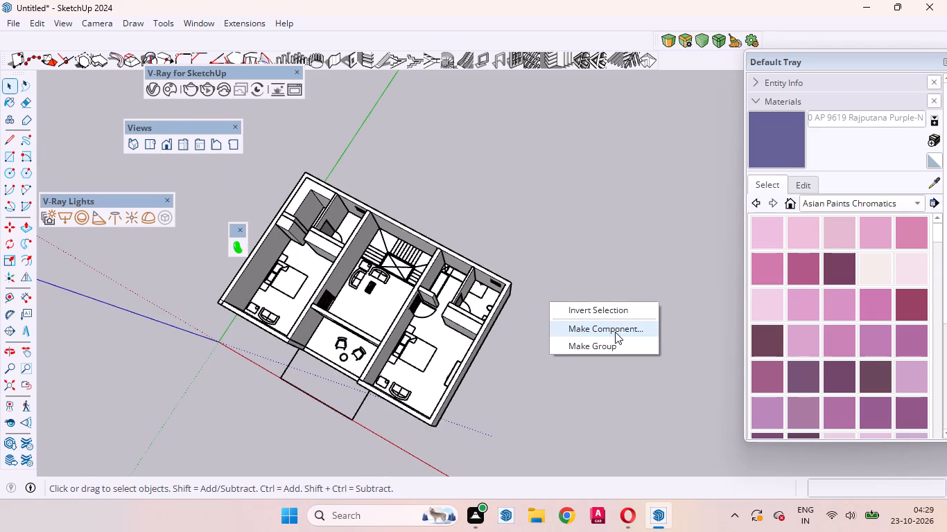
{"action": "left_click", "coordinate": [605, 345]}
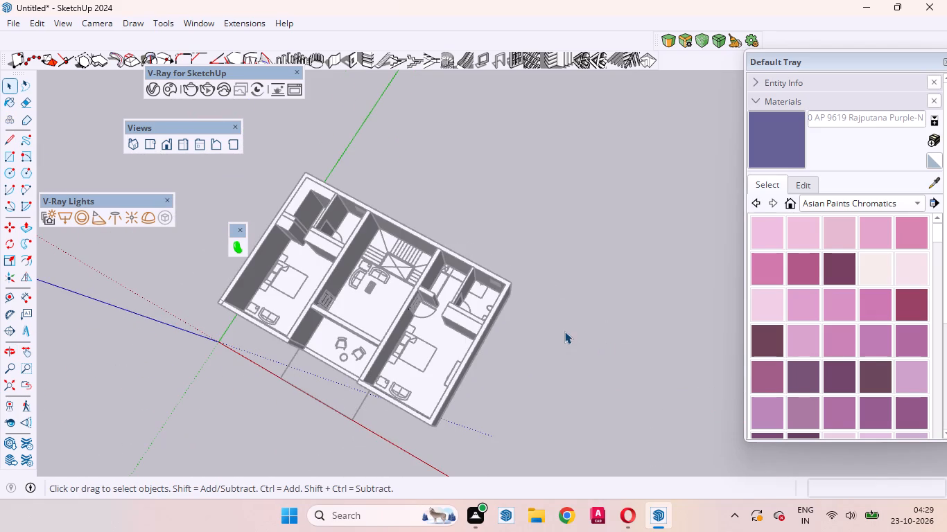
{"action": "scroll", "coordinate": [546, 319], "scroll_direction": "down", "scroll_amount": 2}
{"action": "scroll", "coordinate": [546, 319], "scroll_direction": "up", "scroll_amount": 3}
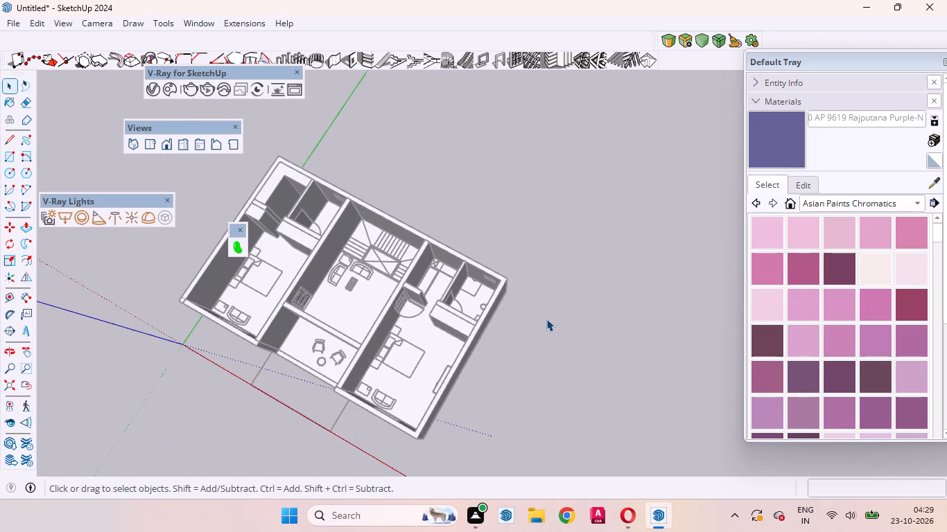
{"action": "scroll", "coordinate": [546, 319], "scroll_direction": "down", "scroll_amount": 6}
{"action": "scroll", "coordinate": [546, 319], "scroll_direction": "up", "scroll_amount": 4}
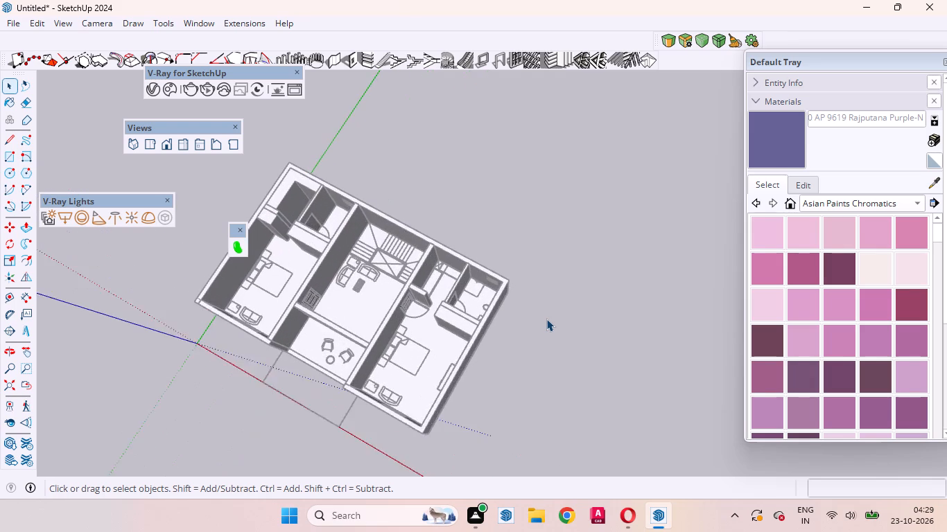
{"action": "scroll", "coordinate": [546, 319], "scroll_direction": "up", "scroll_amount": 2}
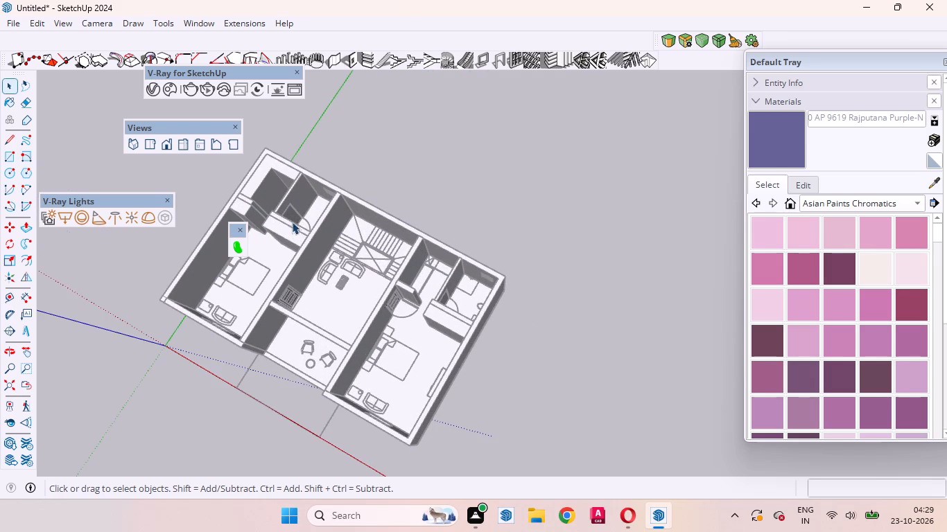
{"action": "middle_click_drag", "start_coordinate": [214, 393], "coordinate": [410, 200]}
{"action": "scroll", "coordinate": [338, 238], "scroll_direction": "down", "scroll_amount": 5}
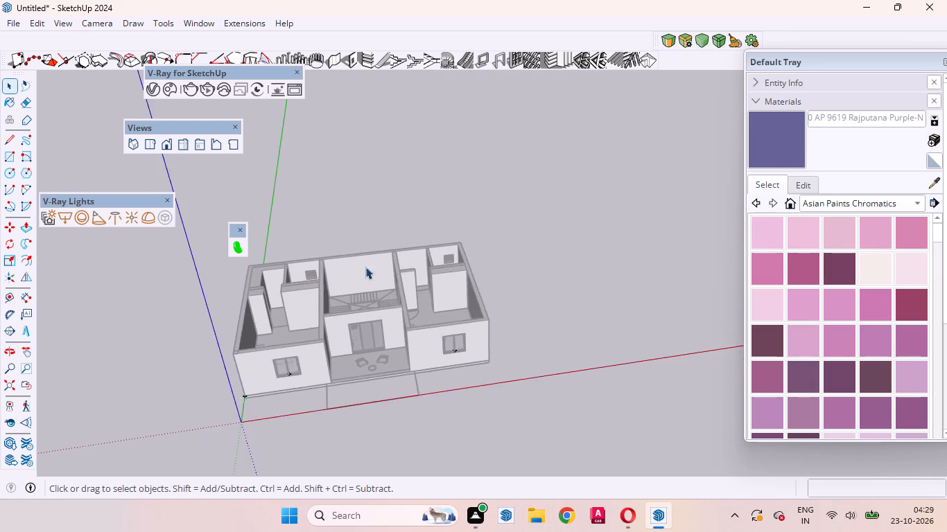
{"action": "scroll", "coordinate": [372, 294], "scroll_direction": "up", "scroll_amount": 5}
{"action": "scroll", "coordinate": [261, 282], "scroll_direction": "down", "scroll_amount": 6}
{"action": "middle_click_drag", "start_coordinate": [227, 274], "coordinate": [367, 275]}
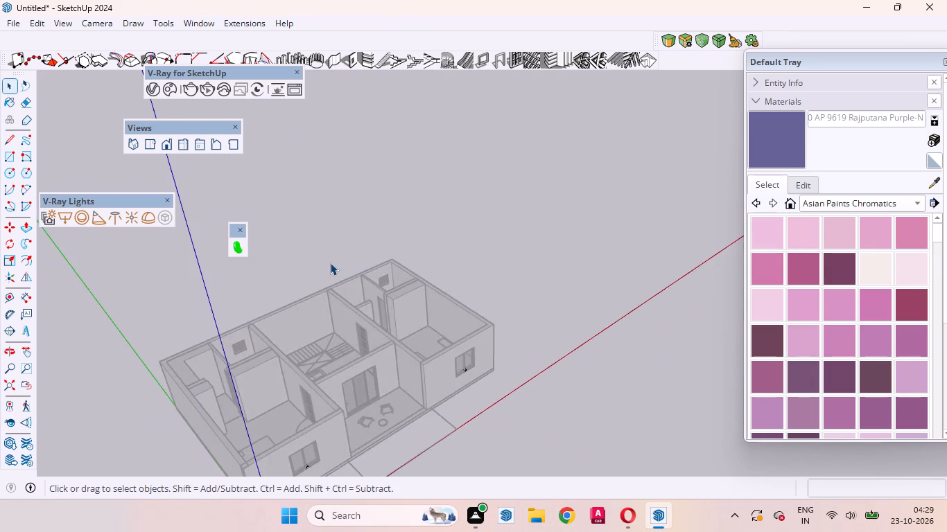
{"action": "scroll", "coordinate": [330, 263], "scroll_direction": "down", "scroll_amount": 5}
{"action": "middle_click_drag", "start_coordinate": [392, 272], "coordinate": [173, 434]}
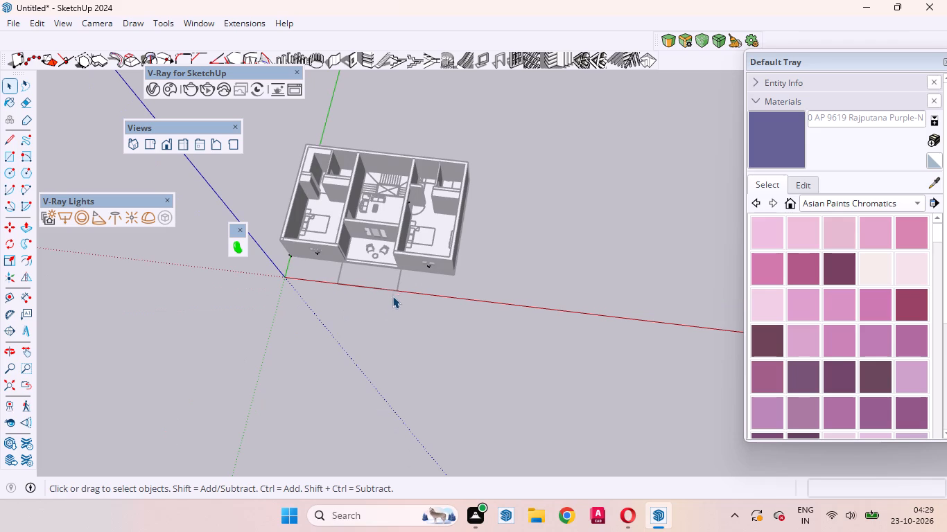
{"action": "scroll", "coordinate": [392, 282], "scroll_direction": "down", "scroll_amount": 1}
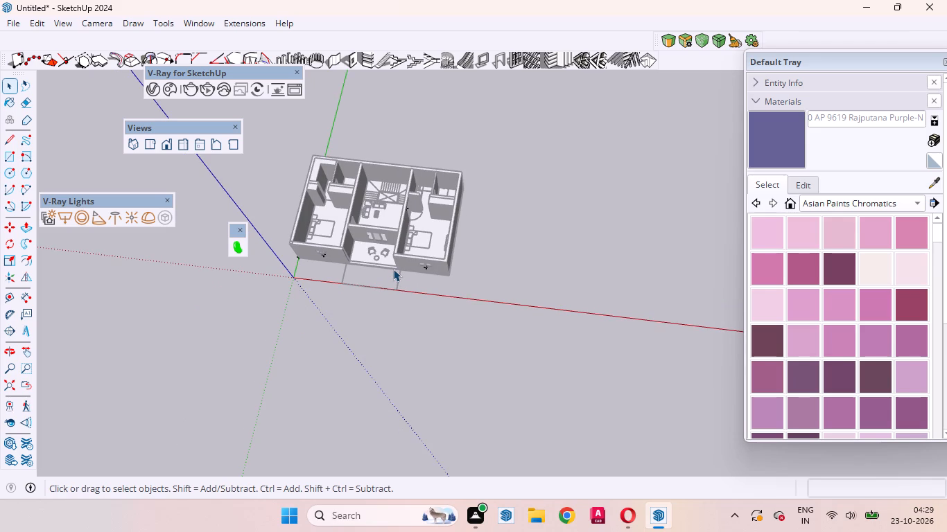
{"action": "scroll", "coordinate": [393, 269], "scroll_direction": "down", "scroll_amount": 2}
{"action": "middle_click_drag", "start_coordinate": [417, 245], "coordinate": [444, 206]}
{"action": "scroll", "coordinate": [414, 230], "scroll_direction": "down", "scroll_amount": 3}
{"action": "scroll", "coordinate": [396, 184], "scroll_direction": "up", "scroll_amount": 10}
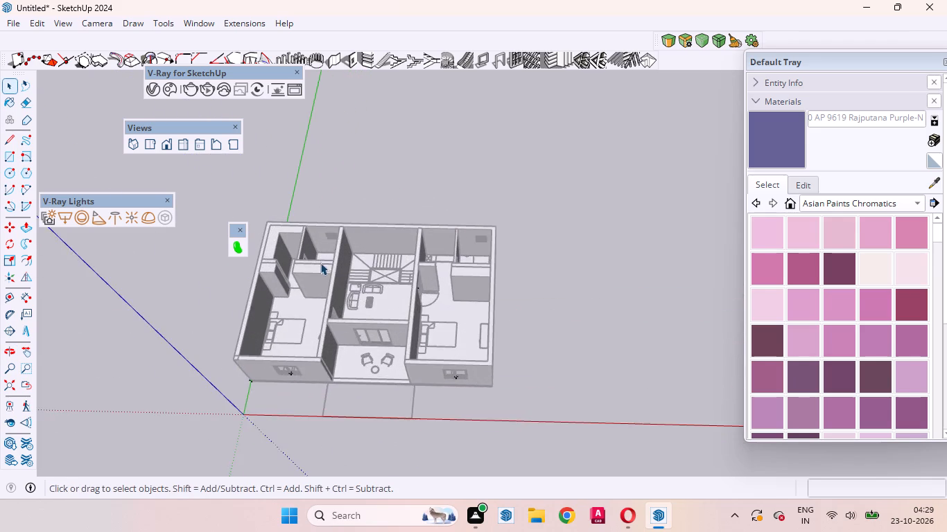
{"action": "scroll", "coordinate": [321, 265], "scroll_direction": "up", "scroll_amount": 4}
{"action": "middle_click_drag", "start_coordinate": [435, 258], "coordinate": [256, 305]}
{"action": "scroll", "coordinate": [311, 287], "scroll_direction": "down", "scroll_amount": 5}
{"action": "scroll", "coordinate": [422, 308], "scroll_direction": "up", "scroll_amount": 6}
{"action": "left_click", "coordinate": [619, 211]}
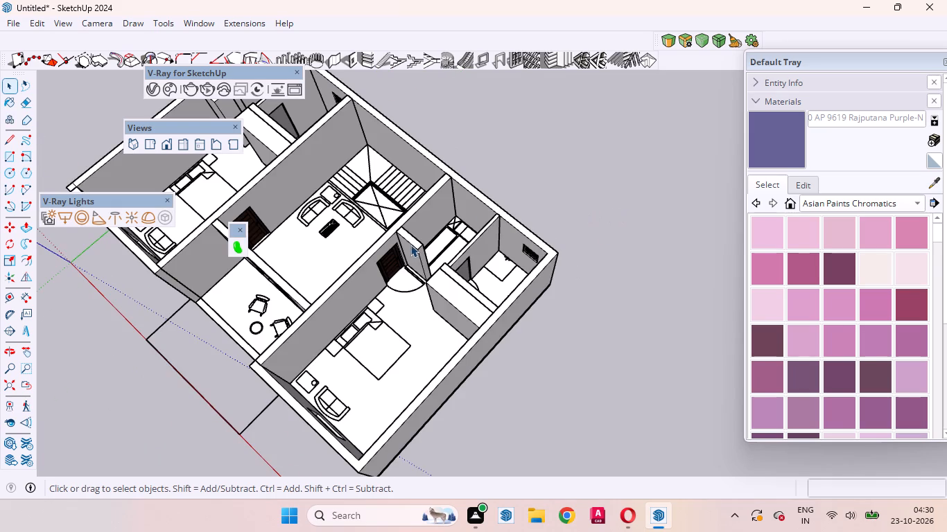
Examine the house layout and the wardrobe blocks in both bedrooms from above and from the front.
{"action": "scroll", "coordinate": [309, 260], "scroll_direction": "down", "scroll_amount": 4}
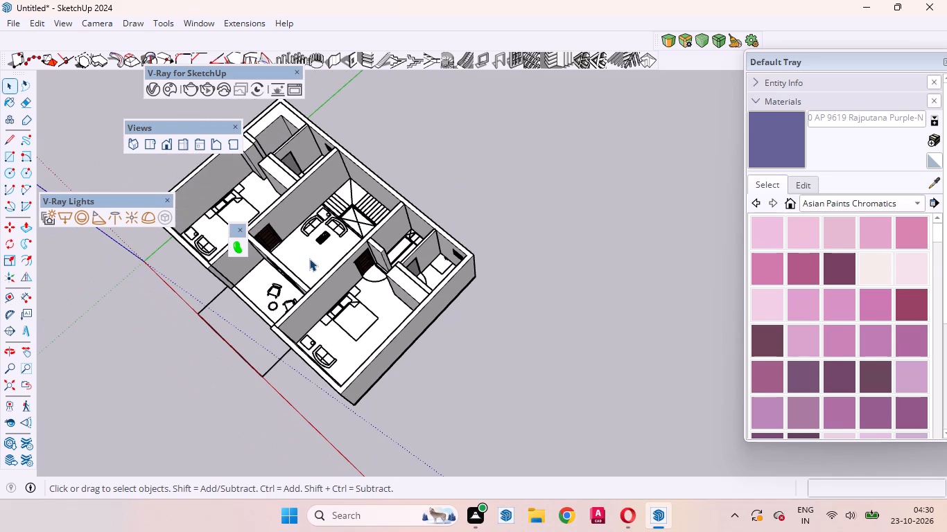
{"action": "middle_click_drag", "start_coordinate": [358, 298], "coordinate": [383, 276]}
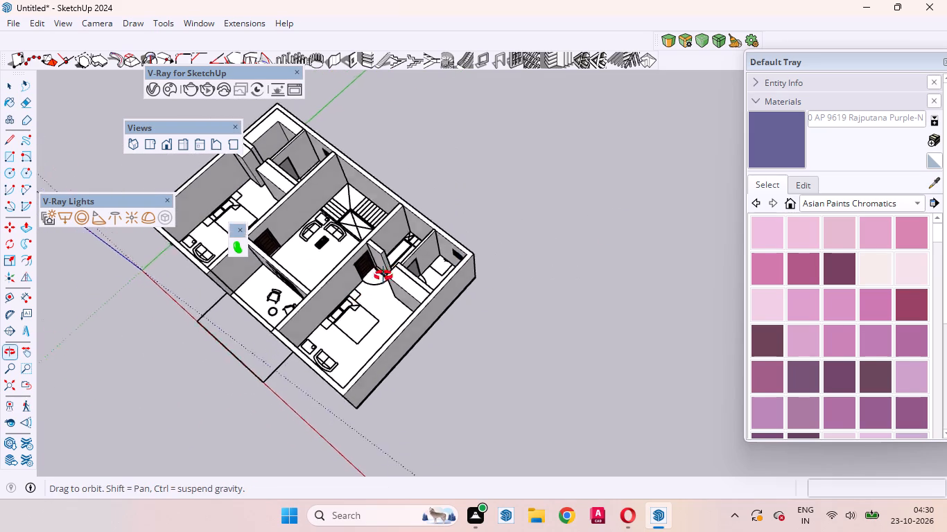
{"action": "middle_click_drag", "start_coordinate": [383, 276], "coordinate": [530, 207]}
{"action": "scroll", "coordinate": [412, 303], "scroll_direction": "up", "scroll_amount": 6}
{"action": "middle_click_drag", "start_coordinate": [403, 321], "coordinate": [474, 231]}
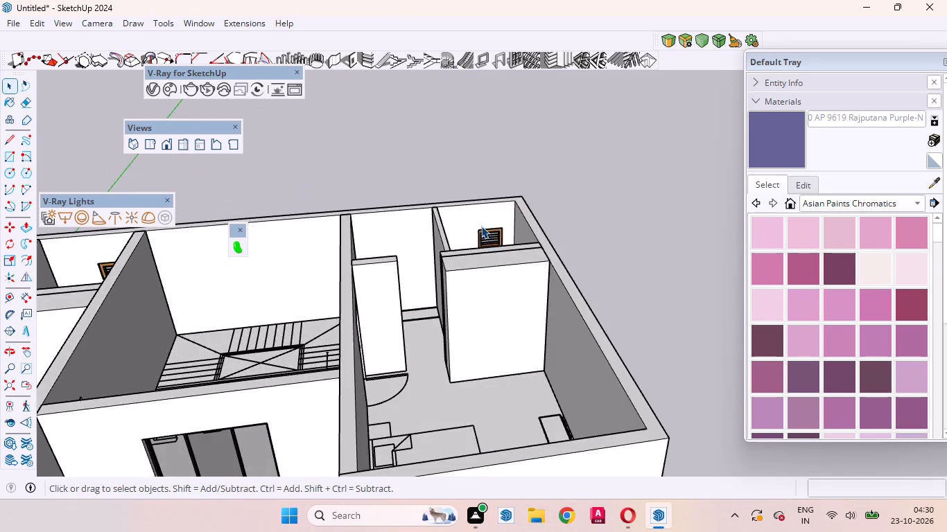
{"action": "scroll", "coordinate": [483, 224], "scroll_direction": "down", "scroll_amount": 8}
{"action": "scroll", "coordinate": [371, 269], "scroll_direction": "up", "scroll_amount": 12}
{"action": "scroll", "coordinate": [374, 278], "scroll_direction": "down", "scroll_amount": 5}
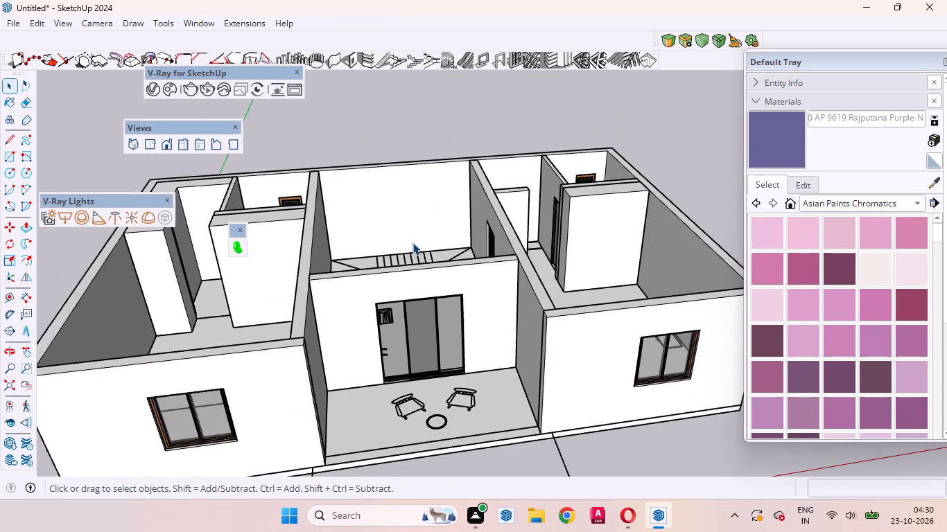
Examine the sliding glass door between the balcony and the living room from both sides.
{"action": "middle_click_drag", "start_coordinate": [374, 371], "coordinate": [390, 266]}
{"action": "scroll", "coordinate": [444, 278], "scroll_direction": "up", "scroll_amount": 13}
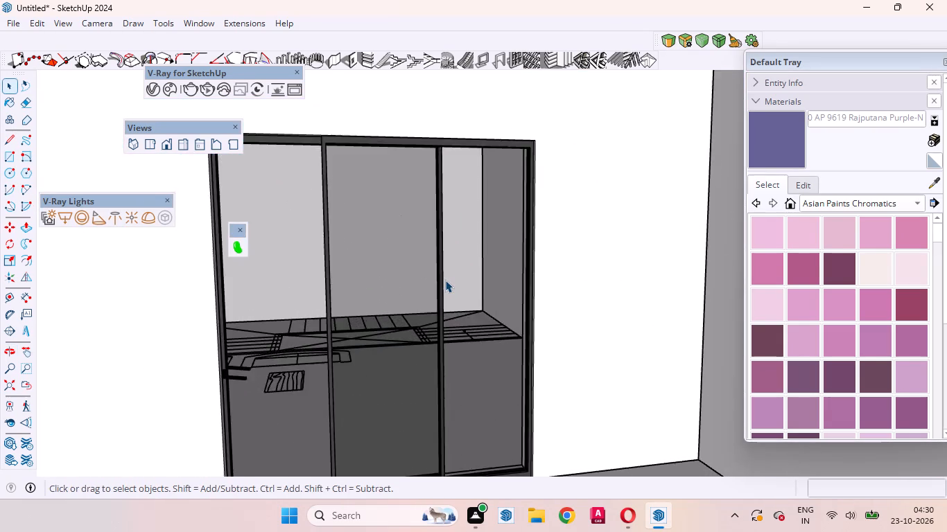
{"action": "scroll", "coordinate": [445, 280], "scroll_direction": "up", "scroll_amount": 5}
{"action": "scroll", "coordinate": [443, 273], "scroll_direction": "down", "scroll_amount": 3}
{"action": "middle_click_drag", "start_coordinate": [437, 278], "coordinate": [330, 327]}
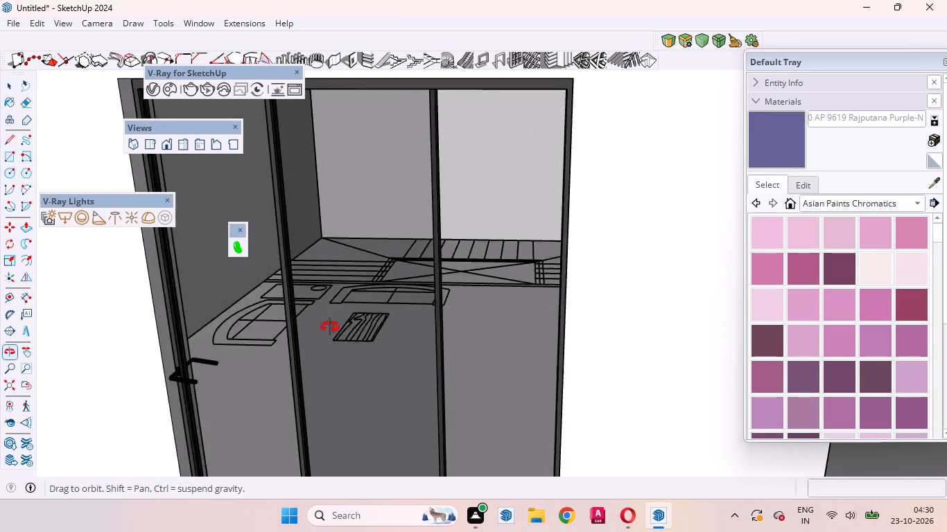
{"action": "middle_click_drag", "start_coordinate": [330, 327], "coordinate": [252, 348]}
{"action": "scroll", "coordinate": [374, 323], "scroll_direction": "down", "scroll_amount": 9}
{"action": "scroll", "coordinate": [410, 317], "scroll_direction": "up", "scroll_amount": 3}
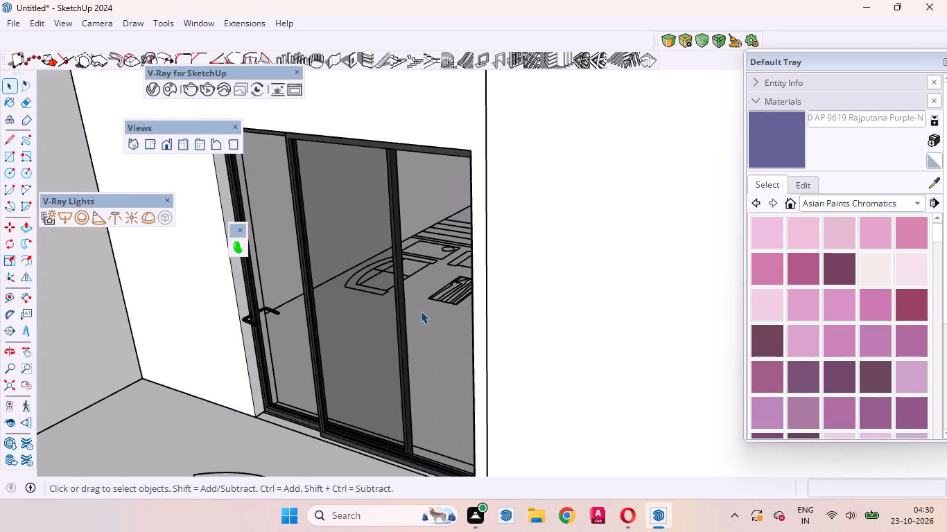
{"action": "scroll", "coordinate": [421, 311], "scroll_direction": "up", "scroll_amount": 5}
{"action": "middle_click_drag", "start_coordinate": [422, 308], "coordinate": [443, 361]}
{"action": "scroll", "coordinate": [447, 348], "scroll_direction": "up", "scroll_amount": 1}
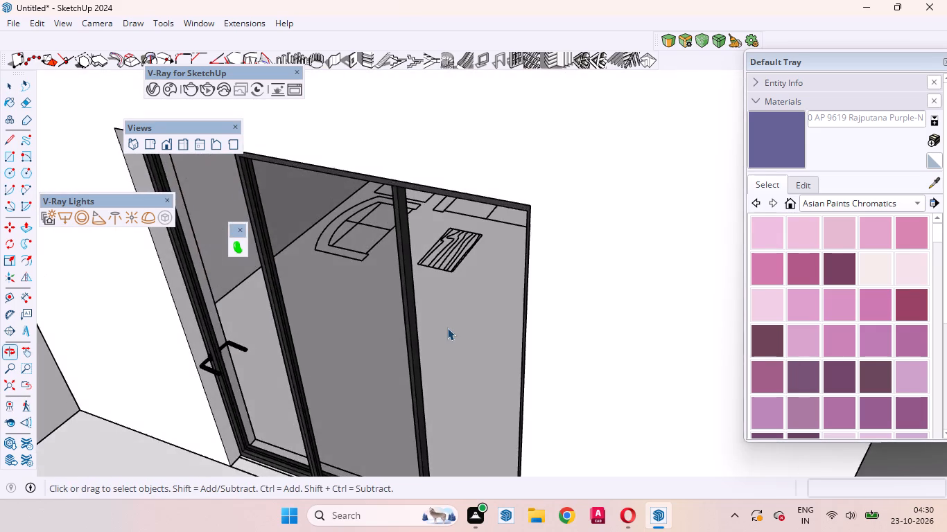
{"action": "scroll", "coordinate": [436, 323], "scroll_direction": "down", "scroll_amount": 16}
{"action": "middle_click_drag", "start_coordinate": [480, 264], "coordinate": [345, 297]}
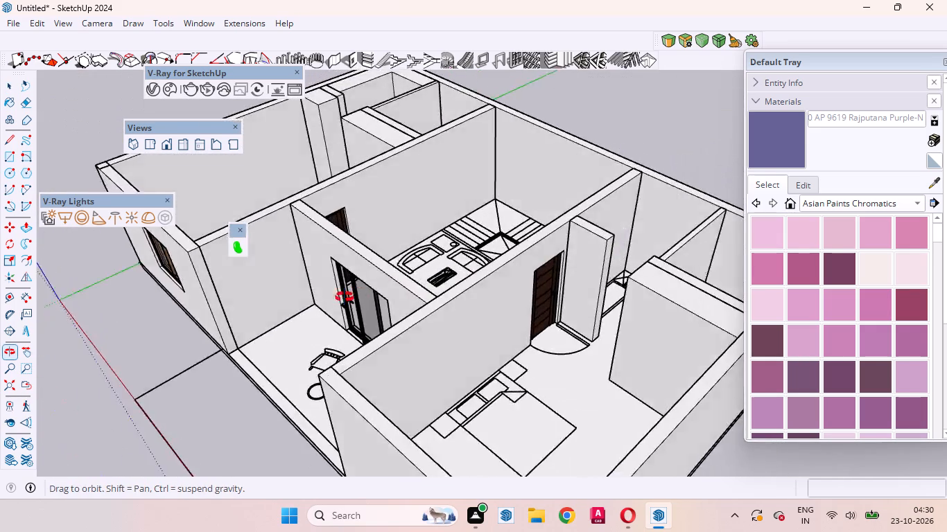
{"action": "middle_click_drag", "start_coordinate": [345, 297], "coordinate": [222, 337]}
{"action": "scroll", "coordinate": [333, 278], "scroll_direction": "up", "scroll_amount": 10}
{"action": "middle_click_drag", "start_coordinate": [467, 274], "coordinate": [340, 276]}
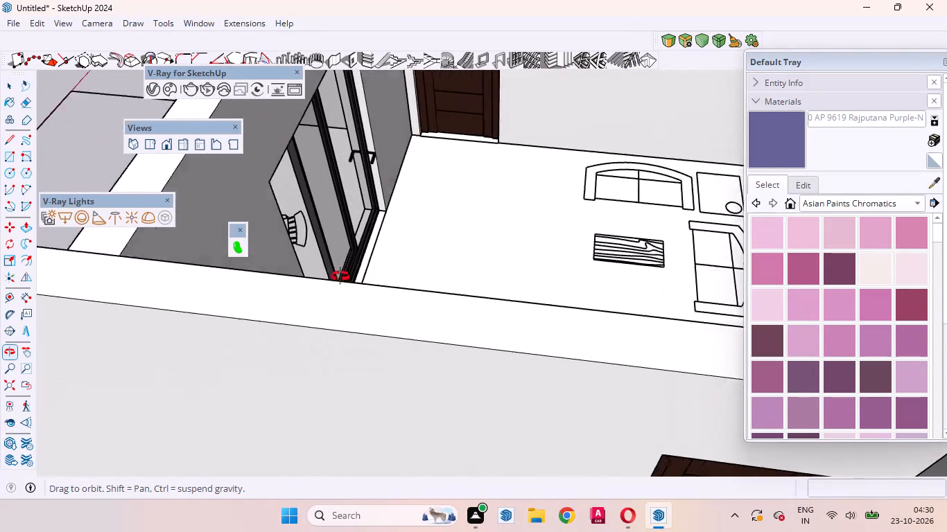
{"action": "middle_click_drag", "start_coordinate": [340, 276], "coordinate": [276, 320]}
{"action": "scroll", "coordinate": [275, 328], "scroll_direction": "down", "scroll_amount": 5}
{"action": "scroll", "coordinate": [374, 293], "scroll_direction": "up", "scroll_amount": 4}
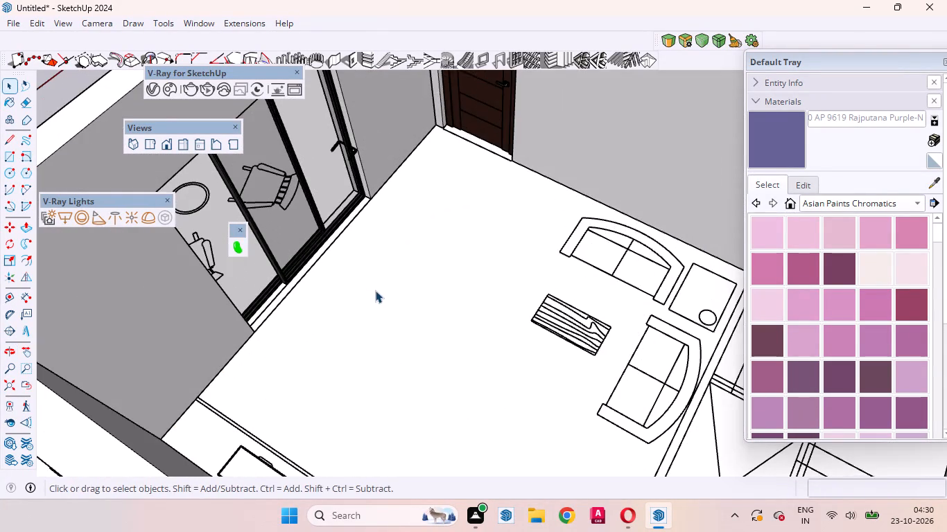
{"action": "scroll", "coordinate": [376, 290], "scroll_direction": "down", "scroll_amount": 17}
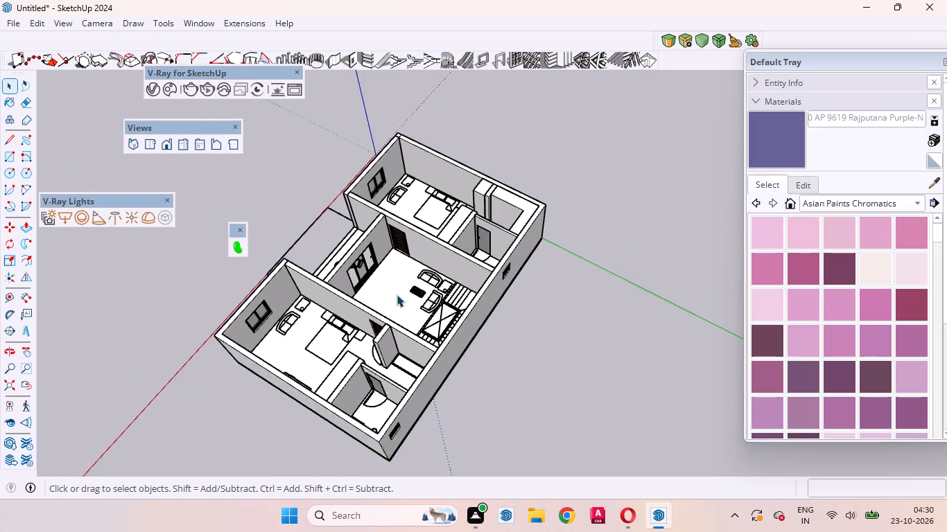
Examine the staircase linework of the floor plan beside the living room seating.
{"action": "scroll", "coordinate": [434, 337], "scroll_direction": "up", "scroll_amount": 11}
{"action": "scroll", "coordinate": [476, 299], "scroll_direction": "up", "scroll_amount": 4}
{"action": "middle_click_drag", "start_coordinate": [476, 296], "coordinate": [478, 336]}
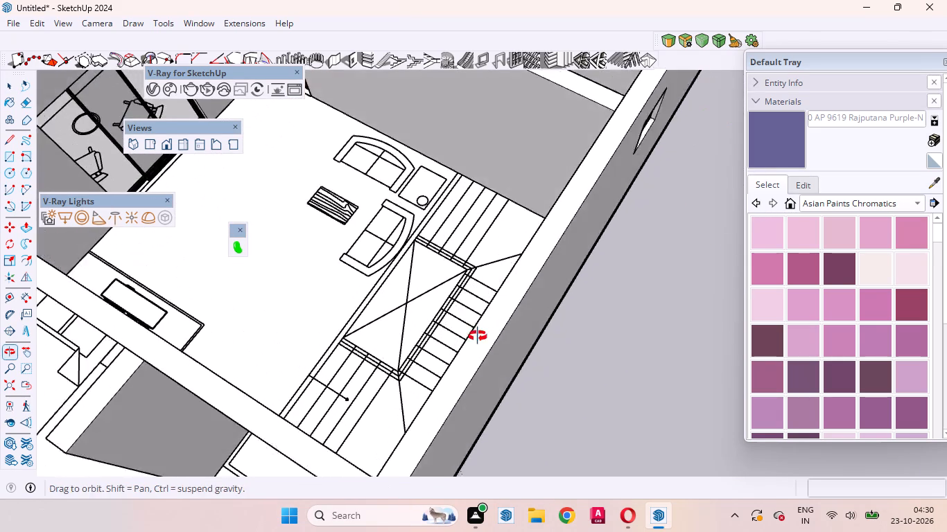
{"action": "middle_click_drag", "start_coordinate": [478, 336], "coordinate": [478, 340]}
{"action": "scroll", "coordinate": [423, 273], "scroll_direction": "up", "scroll_amount": 5}
{"action": "left_click", "coordinate": [399, 285]}
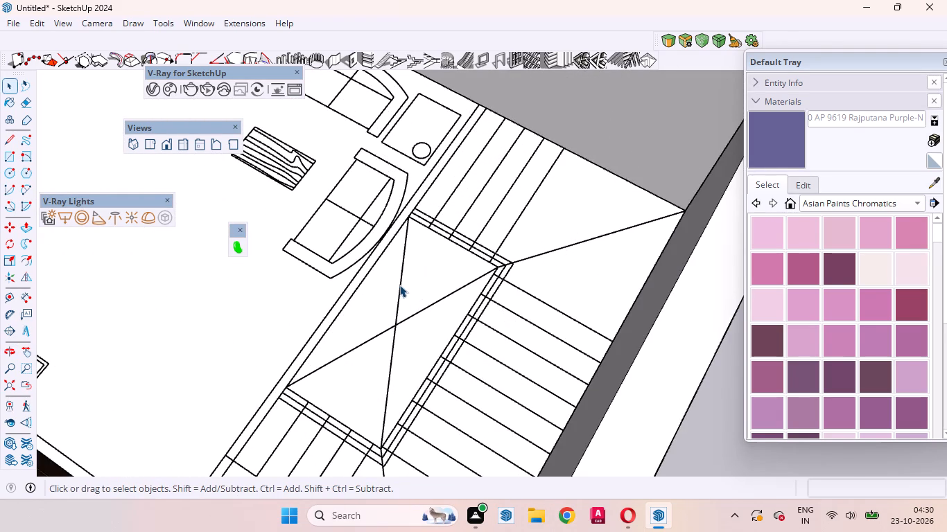
{"action": "left_click_drag", "start_coordinate": [261, 285], "coordinate": [531, 312]}
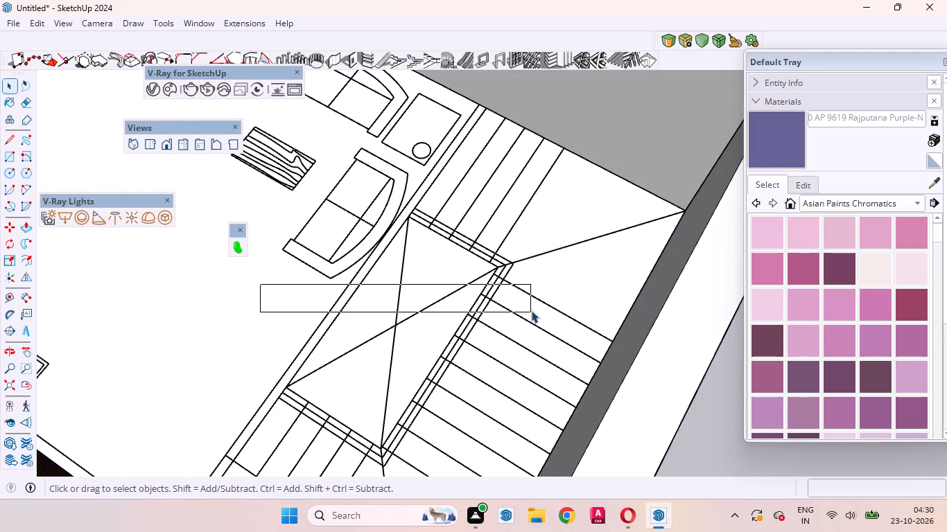
{"action": "left_click_drag", "start_coordinate": [399, 226], "coordinate": [503, 226]}
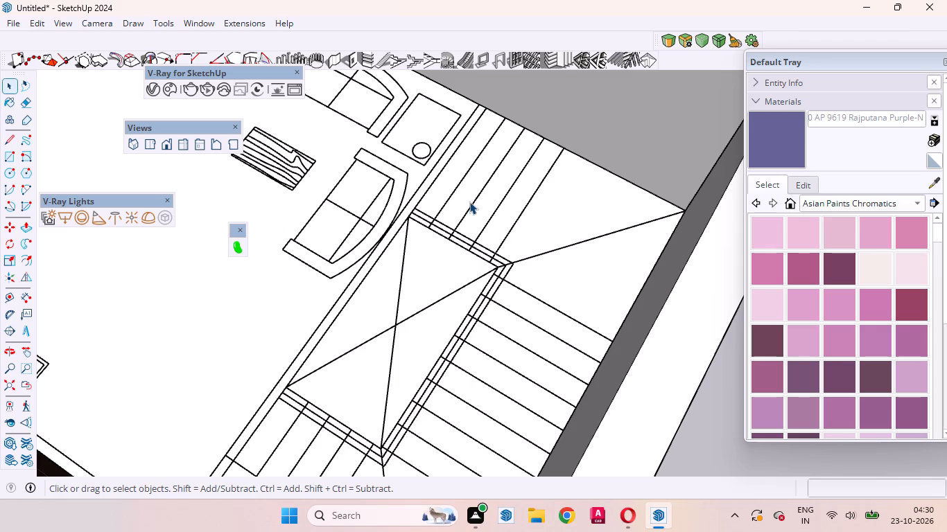
{"action": "scroll", "coordinate": [469, 202], "scroll_direction": "down", "scroll_amount": 13}
{"action": "scroll", "coordinate": [469, 202], "scroll_direction": "up", "scroll_amount": 1}
{"action": "scroll", "coordinate": [469, 202], "scroll_direction": "down", "scroll_amount": 5}
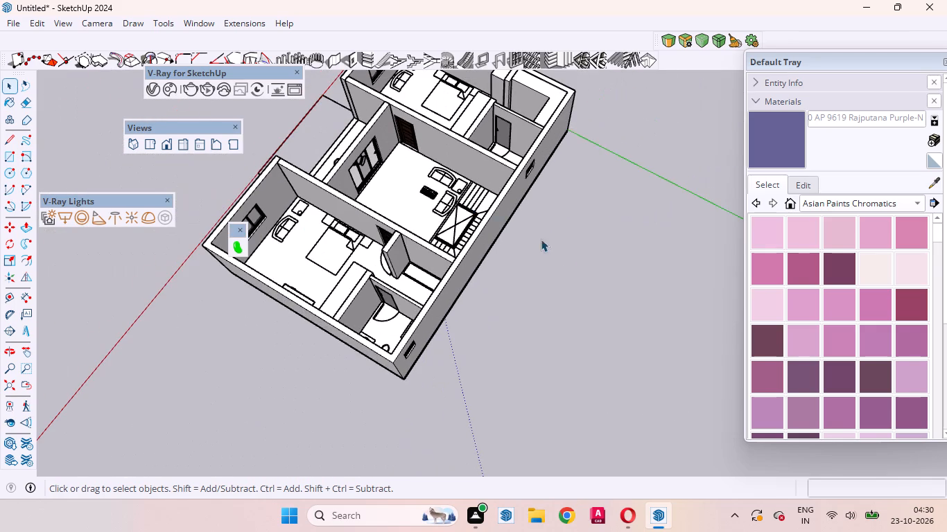
{"action": "left_click", "coordinate": [548, 274]}
{"action": "scroll", "coordinate": [498, 235], "scroll_direction": "up", "scroll_amount": 2}
{"action": "middle_click_drag", "start_coordinate": [498, 238], "coordinate": [455, 276]}
{"action": "scroll", "coordinate": [451, 265], "scroll_direction": "down", "scroll_amount": 3}
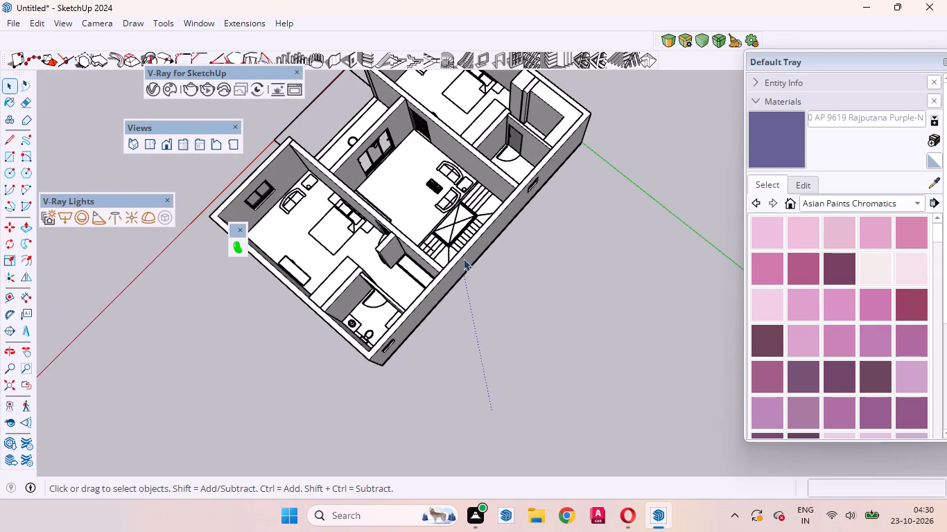
Examine the house model from the outer rear walls around to the balcony front and into the rooms.
{"action": "middle_click_drag", "start_coordinate": [464, 268], "coordinate": [399, 255]}
{"action": "scroll", "coordinate": [399, 250], "scroll_direction": "up", "scroll_amount": 1}
{"action": "middle_click_drag", "start_coordinate": [412, 258], "coordinate": [469, 201]}
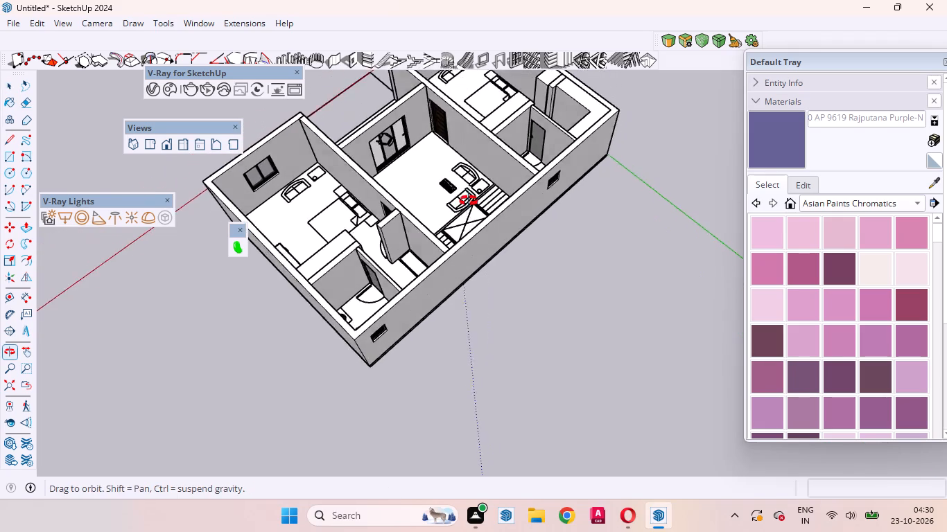
{"action": "middle_click_drag", "start_coordinate": [469, 201], "coordinate": [471, 197]}
{"action": "scroll", "coordinate": [437, 279], "scroll_direction": "up", "scroll_amount": 6}
{"action": "middle_click_drag", "start_coordinate": [433, 288], "coordinate": [466, 221]}
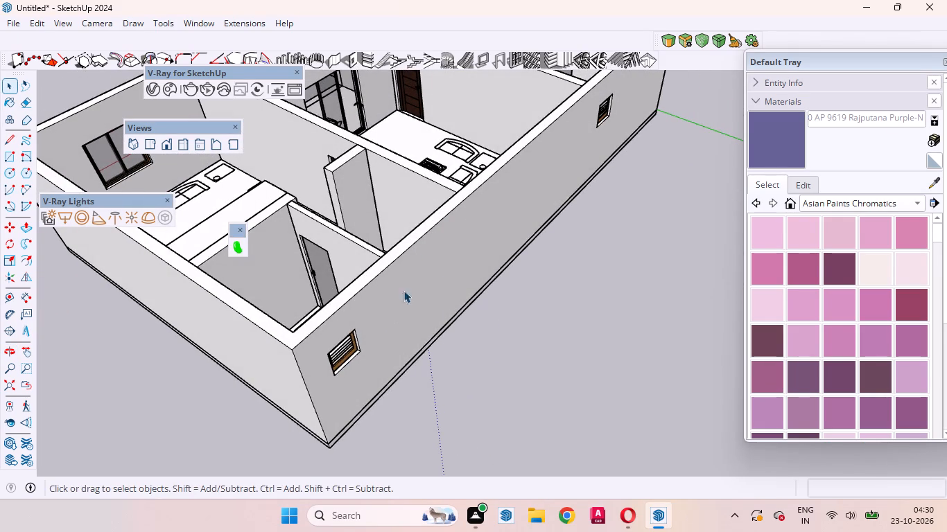
{"action": "scroll", "coordinate": [381, 193], "scroll_direction": "down", "scroll_amount": 4}
{"action": "scroll", "coordinate": [360, 286], "scroll_direction": "up", "scroll_amount": 5}
{"action": "middle_click_drag", "start_coordinate": [318, 318], "coordinate": [546, 291]}
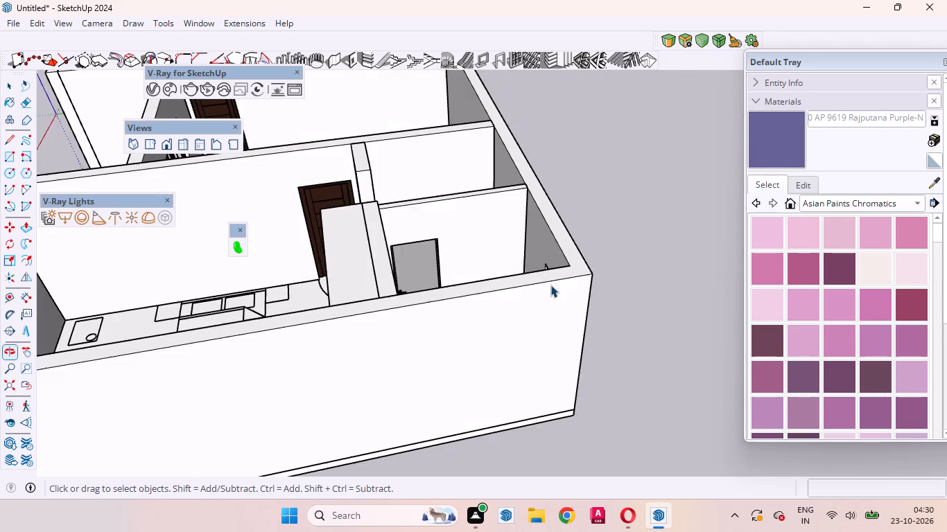
{"action": "scroll", "coordinate": [560, 274], "scroll_direction": "down", "scroll_amount": 11}
{"action": "middle_click_drag", "start_coordinate": [391, 258], "coordinate": [668, 249]}
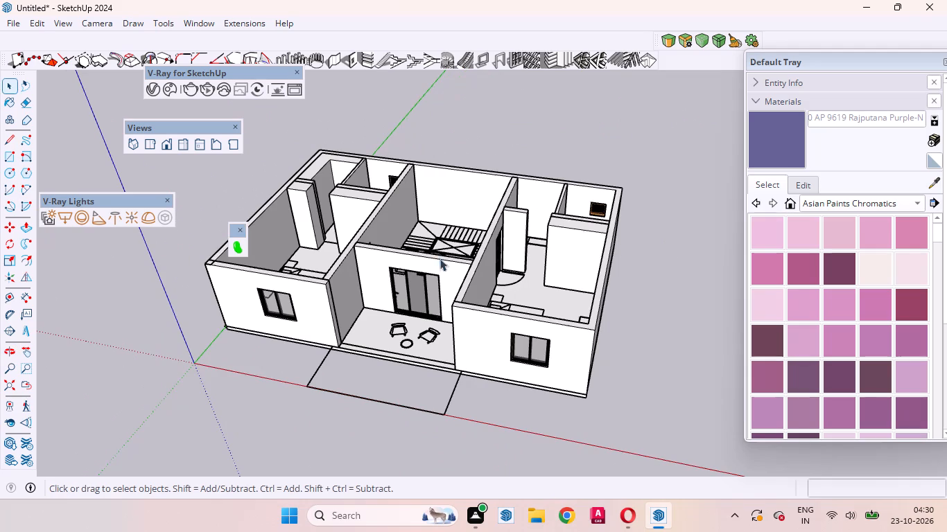
{"action": "scroll", "coordinate": [432, 263], "scroll_direction": "up", "scroll_amount": 4}
{"action": "middle_click_drag", "start_coordinate": [432, 270], "coordinate": [577, 276]}
{"action": "scroll", "coordinate": [478, 273], "scroll_direction": "down", "scroll_amount": 5}
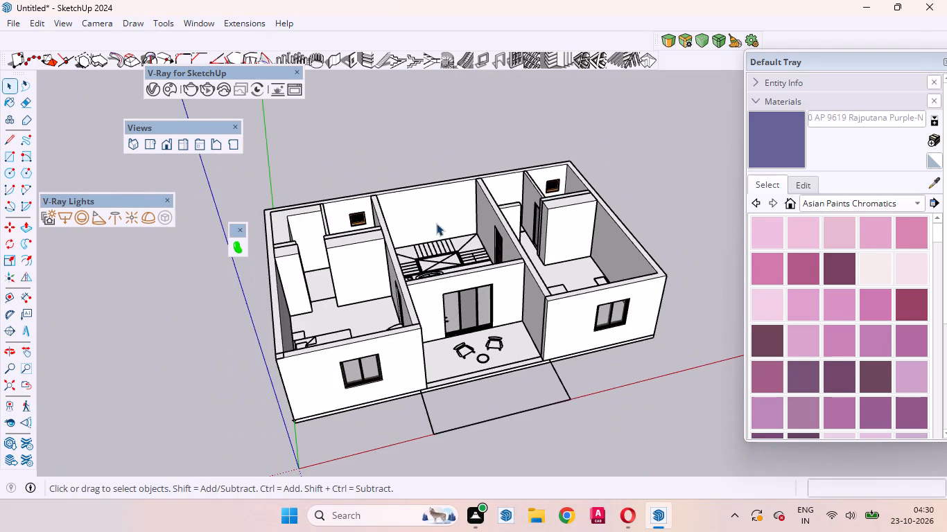
{"action": "middle_click_drag", "start_coordinate": [436, 223], "coordinate": [399, 334]}
{"action": "scroll", "coordinate": [335, 282], "scroll_direction": "up", "scroll_amount": 5}
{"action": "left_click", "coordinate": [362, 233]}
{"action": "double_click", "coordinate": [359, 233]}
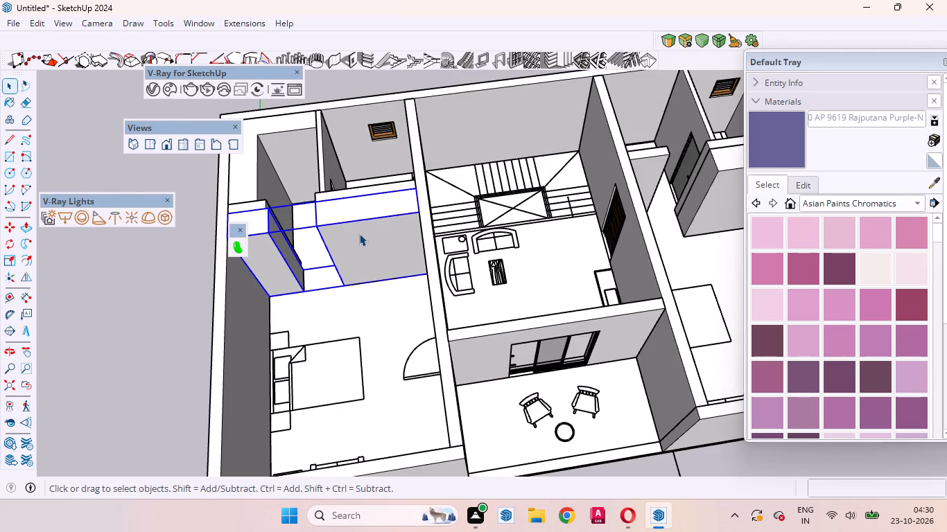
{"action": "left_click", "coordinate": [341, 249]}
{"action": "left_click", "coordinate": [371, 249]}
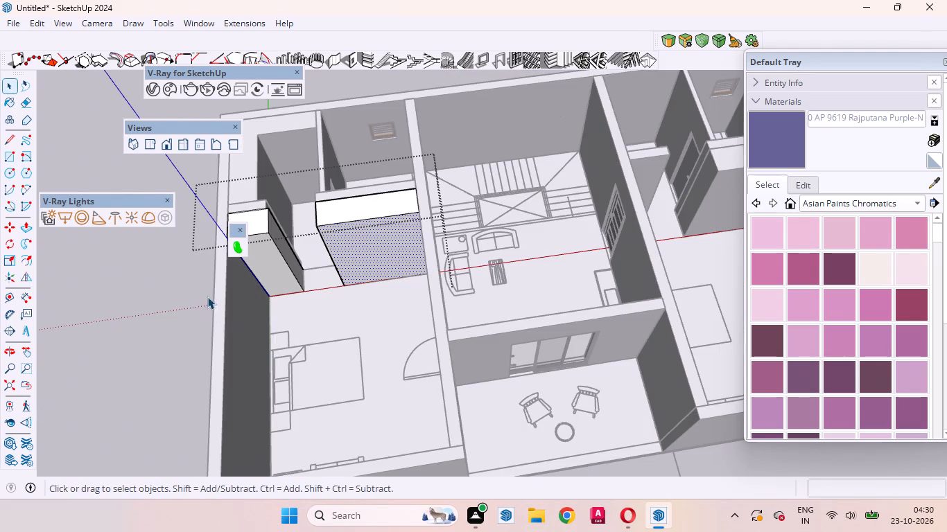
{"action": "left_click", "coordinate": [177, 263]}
Examine the second bedroom, its wardrobe blocks and its dressing area from above and from the front.
{"action": "scroll", "coordinate": [398, 229], "scroll_direction": "down", "scroll_amount": 6}
{"action": "middle_click_drag", "start_coordinate": [474, 195], "coordinate": [474, 251]}
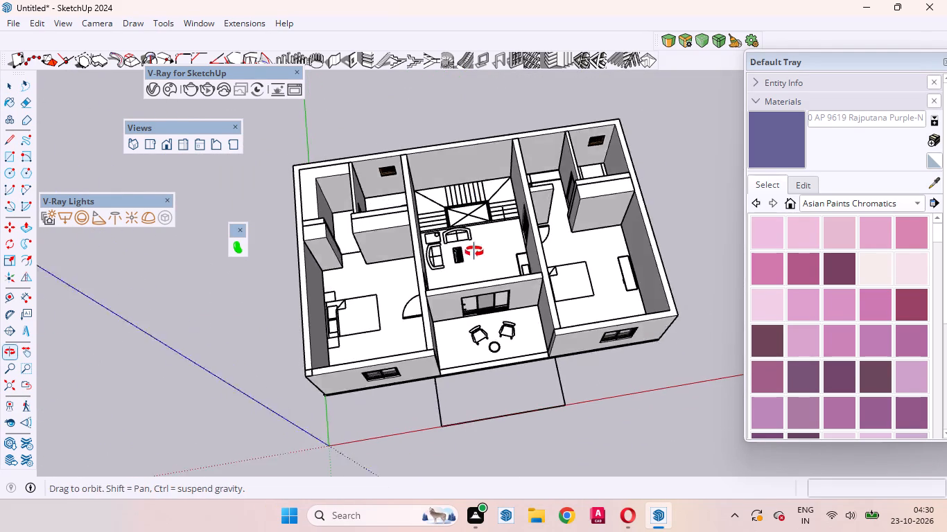
{"action": "middle_click_drag", "start_coordinate": [474, 251], "coordinate": [468, 277]}
{"action": "scroll", "coordinate": [395, 274], "scroll_direction": "down", "scroll_amount": 4}
{"action": "scroll", "coordinate": [488, 248], "scroll_direction": "up", "scroll_amount": 10}
{"action": "middle_click_drag", "start_coordinate": [558, 239], "coordinate": [555, 213]}
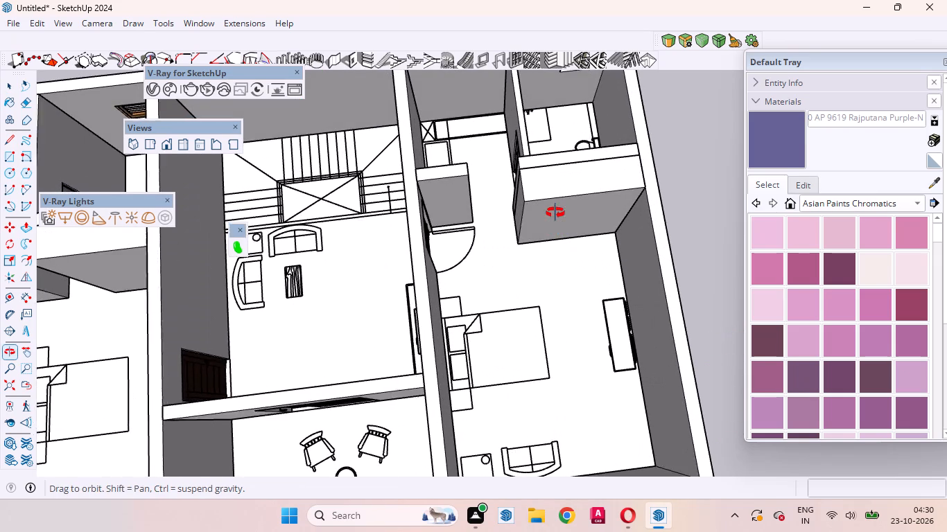
{"action": "middle_click_drag", "start_coordinate": [555, 213], "coordinate": [556, 212]}
{"action": "scroll", "coordinate": [510, 271], "scroll_direction": "down", "scroll_amount": 4}
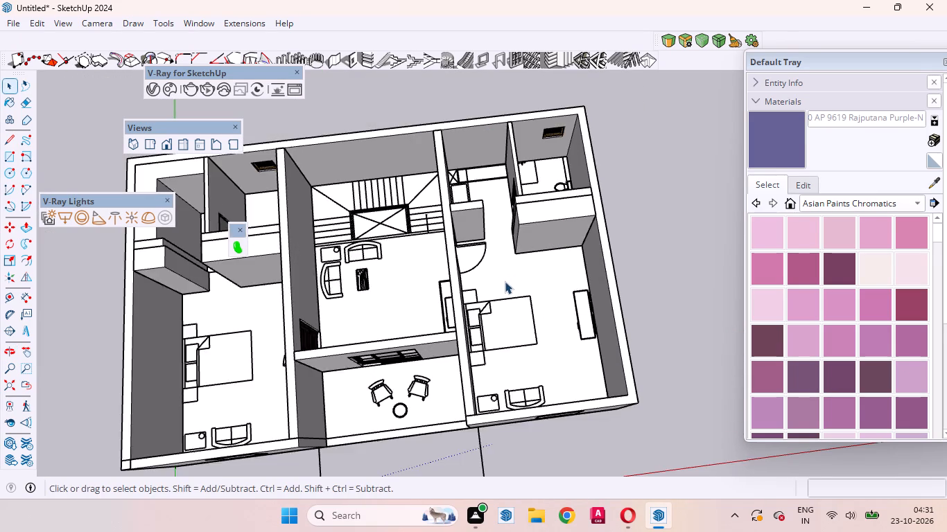
{"action": "scroll", "coordinate": [504, 283], "scroll_direction": "down", "scroll_amount": 5}
{"action": "scroll", "coordinate": [494, 272], "scroll_direction": "up", "scroll_amount": 9}
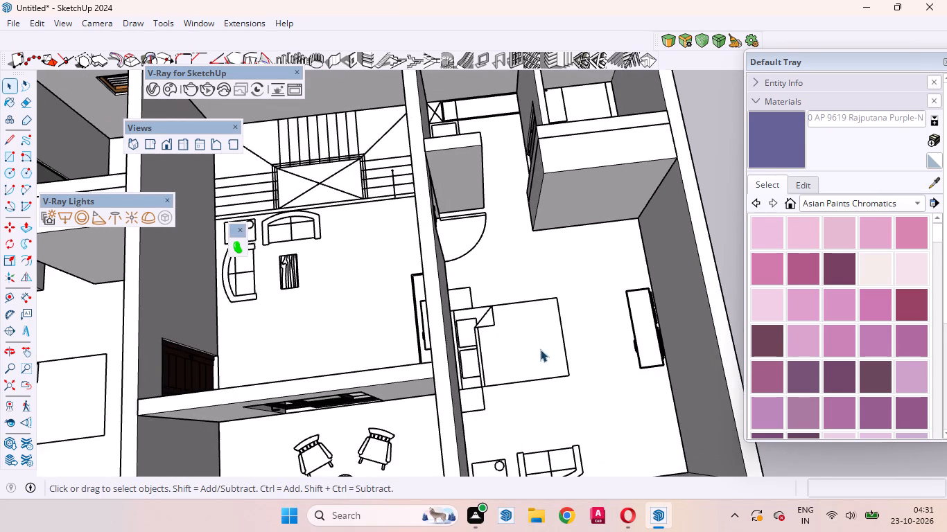
{"action": "middle_click_drag", "start_coordinate": [541, 351], "coordinate": [549, 269]}
{"action": "scroll", "coordinate": [549, 269], "scroll_direction": "down", "scroll_amount": 9}
{"action": "scroll", "coordinate": [602, 218], "scroll_direction": "up", "scroll_amount": 4}
{"action": "middle_click_drag", "start_coordinate": [603, 235], "coordinate": [566, 317]}
{"action": "scroll", "coordinate": [604, 261], "scroll_direction": "down", "scroll_amount": 4}
{"action": "scroll", "coordinate": [530, 321], "scroll_direction": "up", "scroll_amount": 5}
{"action": "middle_click_drag", "start_coordinate": [530, 331], "coordinate": [598, 179]}
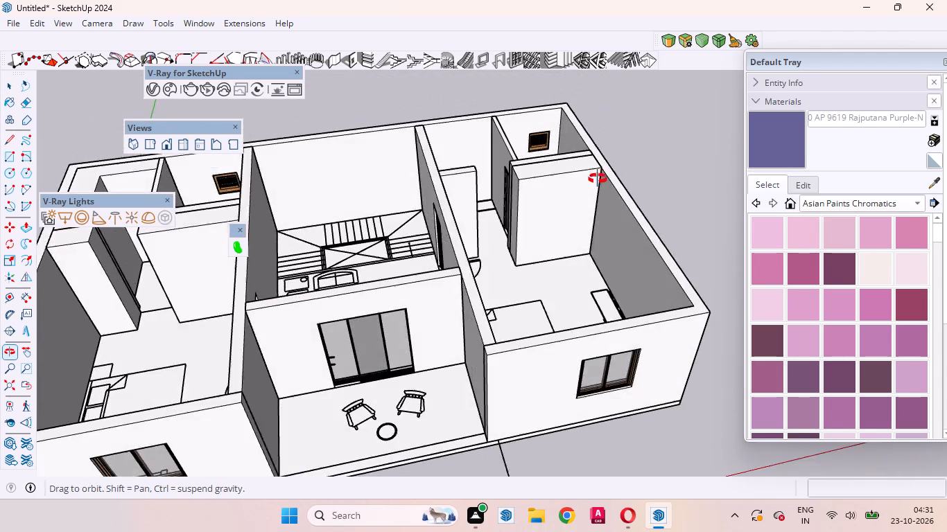
{"action": "middle_click_drag", "start_coordinate": [598, 179], "coordinate": [616, 169]}
{"action": "middle_click_drag", "start_coordinate": [537, 251], "coordinate": [476, 400]}
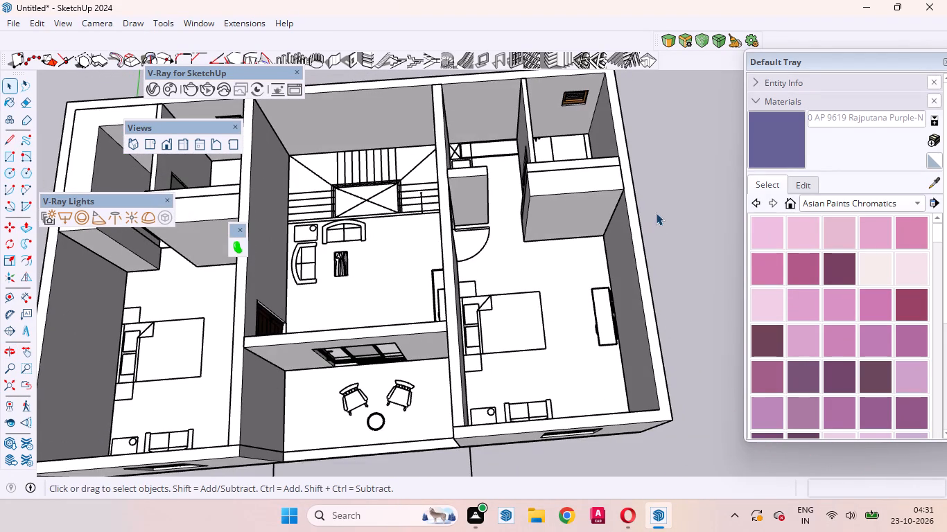
Create a new empty group for the built-in units of the second bedroom's dressing area.
{"action": "right_click", "coordinate": [659, 211]}
{"action": "left_click", "coordinate": [709, 252]}
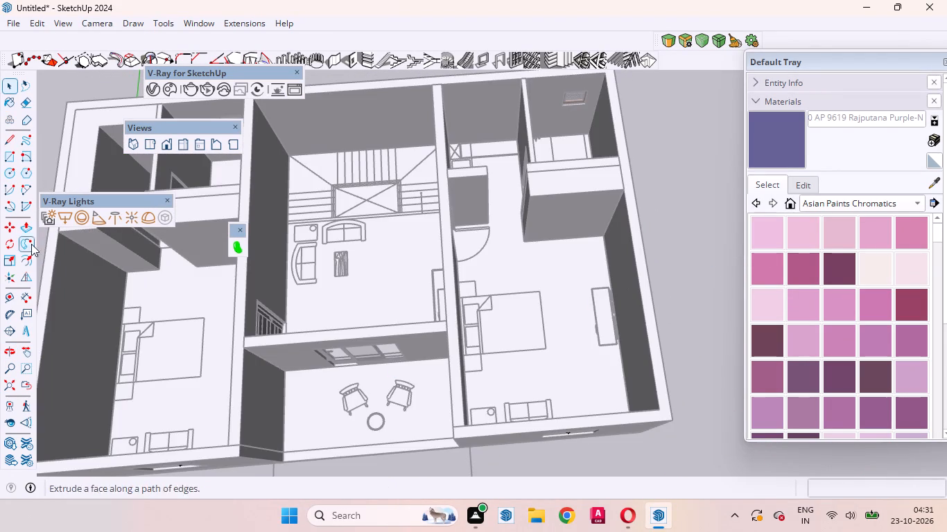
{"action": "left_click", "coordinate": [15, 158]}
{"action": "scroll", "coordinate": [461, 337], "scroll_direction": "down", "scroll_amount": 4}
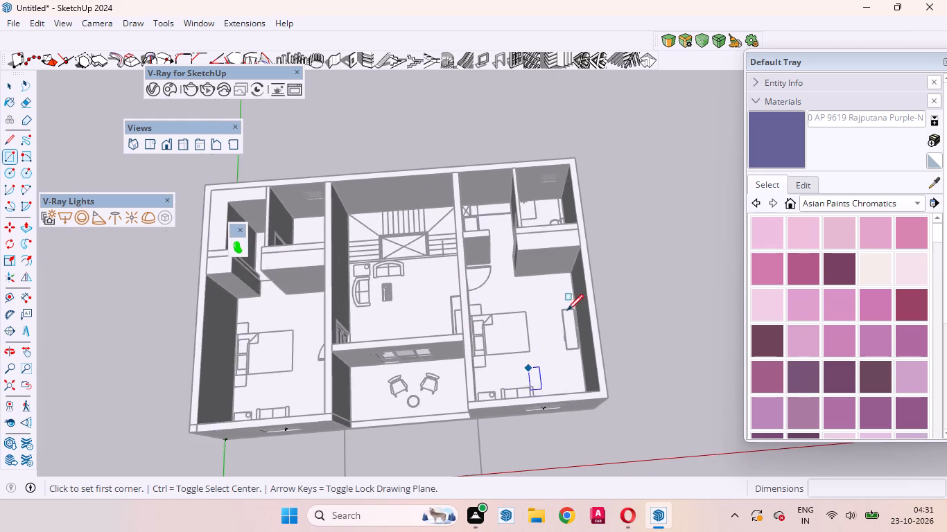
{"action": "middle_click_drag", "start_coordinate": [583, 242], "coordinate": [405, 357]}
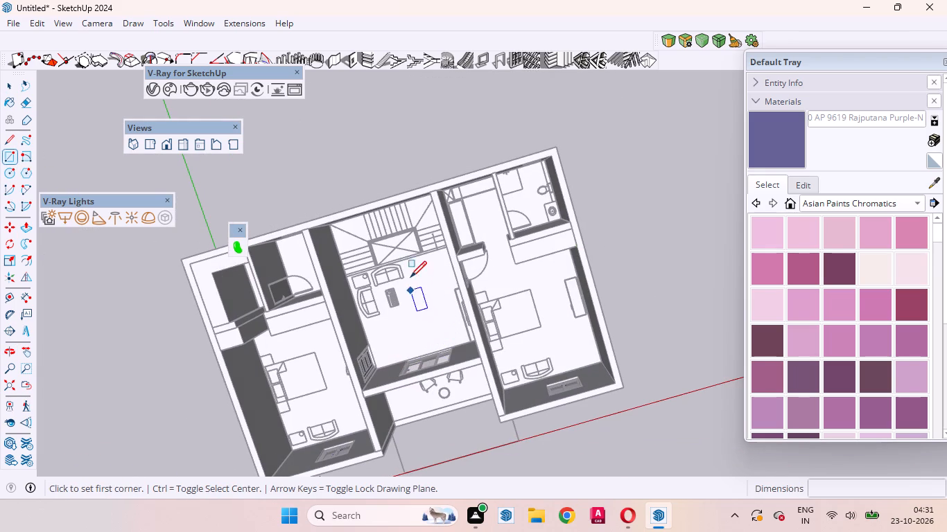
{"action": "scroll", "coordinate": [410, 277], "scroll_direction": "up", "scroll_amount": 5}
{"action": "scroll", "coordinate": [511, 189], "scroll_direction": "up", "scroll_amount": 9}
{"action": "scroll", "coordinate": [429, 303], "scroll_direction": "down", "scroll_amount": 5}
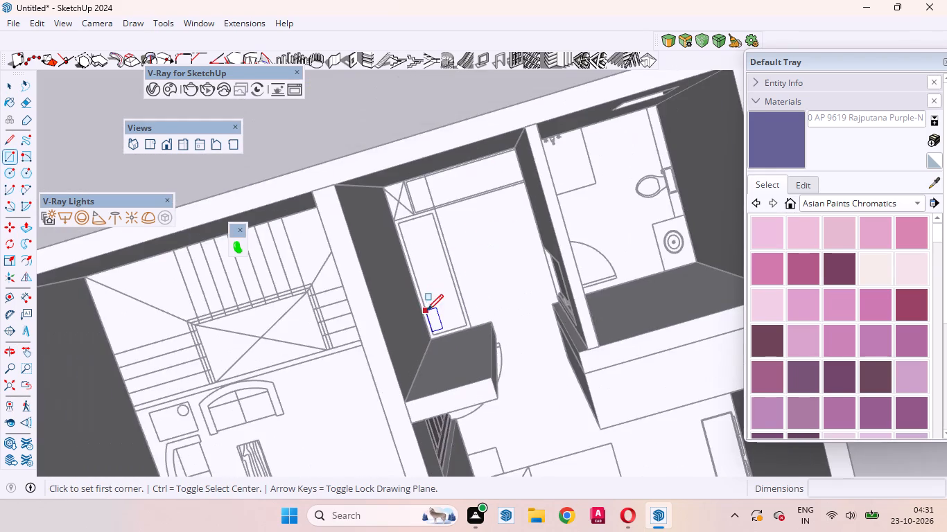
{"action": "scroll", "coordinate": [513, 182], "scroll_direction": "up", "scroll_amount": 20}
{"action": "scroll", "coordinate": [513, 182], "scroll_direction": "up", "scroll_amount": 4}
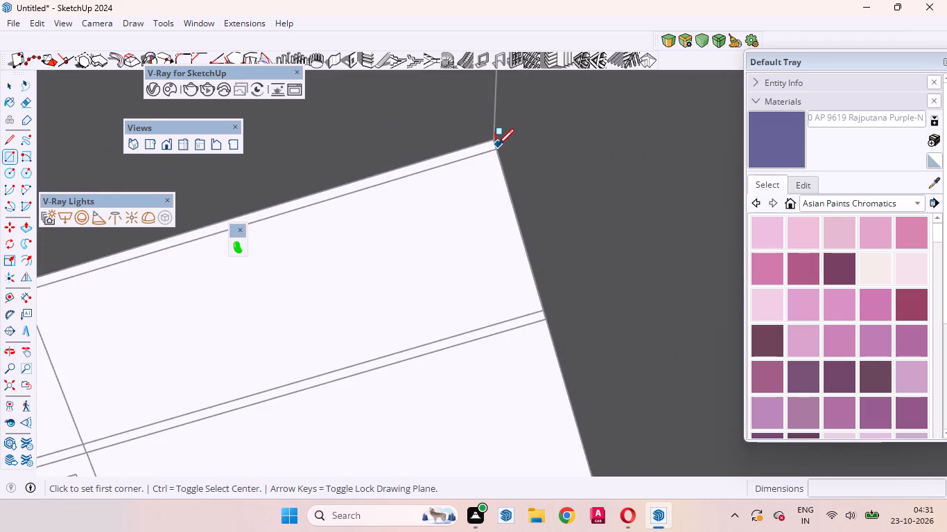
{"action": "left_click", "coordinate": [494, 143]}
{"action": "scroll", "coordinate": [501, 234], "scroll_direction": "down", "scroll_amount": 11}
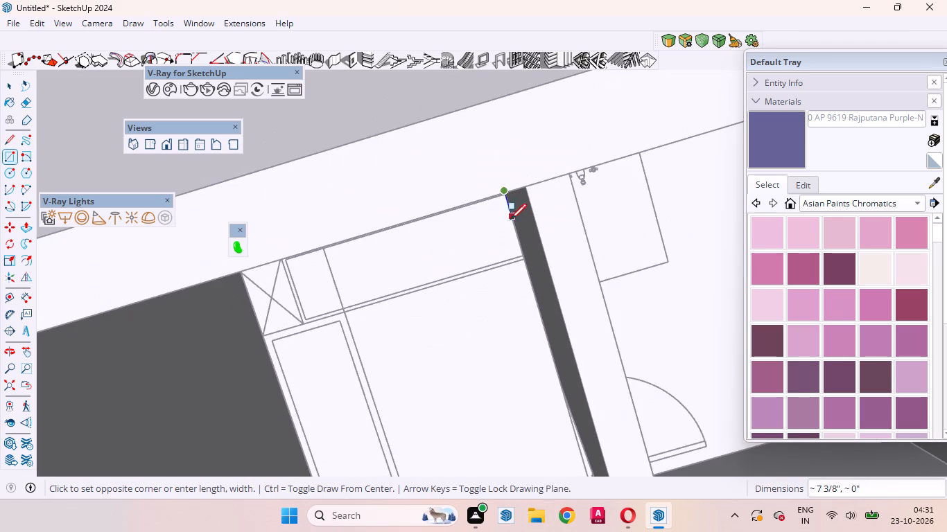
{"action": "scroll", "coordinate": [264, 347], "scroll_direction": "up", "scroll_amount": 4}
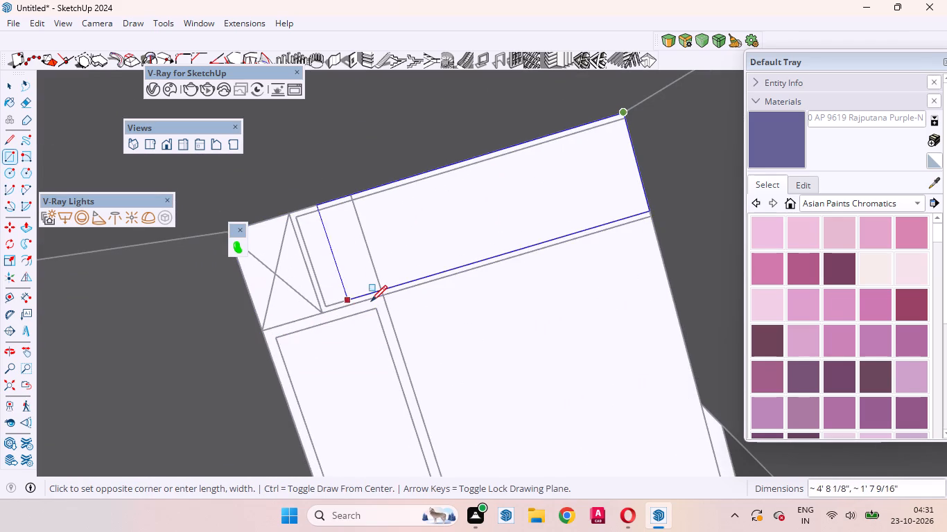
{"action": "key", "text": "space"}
Draw a rectangle about 2' by 7' 6" over the long wardrobe outline beside the staircase wall in the second dressing area.
{"action": "scroll", "coordinate": [387, 299], "scroll_direction": "down", "scroll_amount": 6}
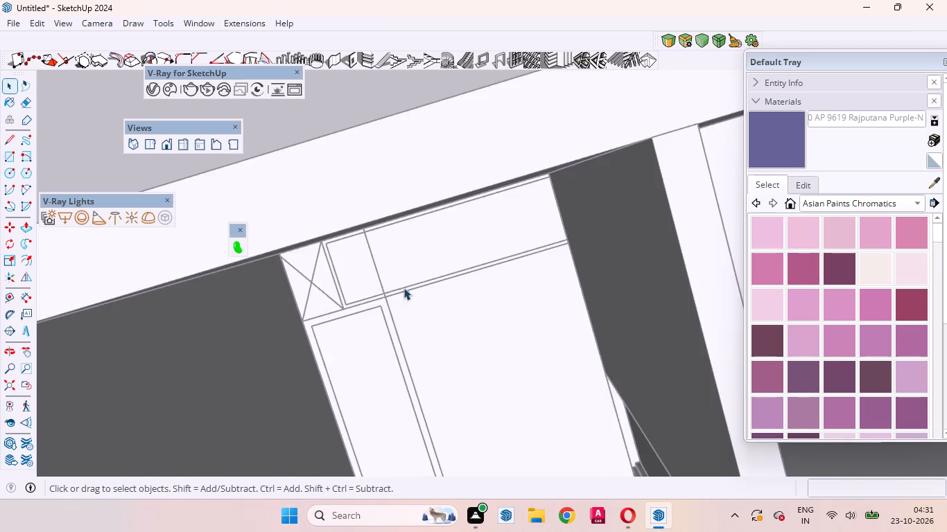
{"action": "scroll", "coordinate": [403, 287], "scroll_direction": "down", "scroll_amount": 3}
{"action": "middle_click_drag", "start_coordinate": [453, 338], "coordinate": [227, 237]}
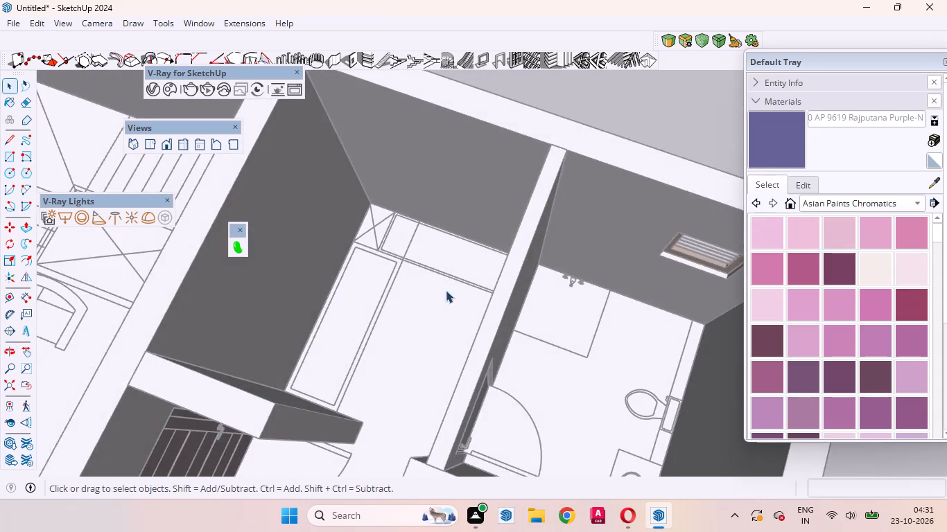
{"action": "scroll", "coordinate": [457, 287], "scroll_direction": "down", "scroll_amount": 4}
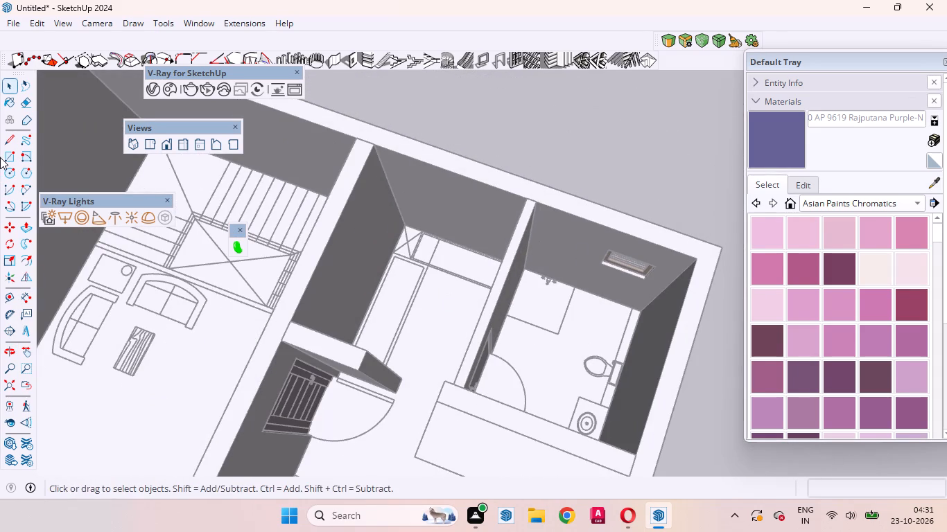
{"action": "left_click", "coordinate": [6, 157]}
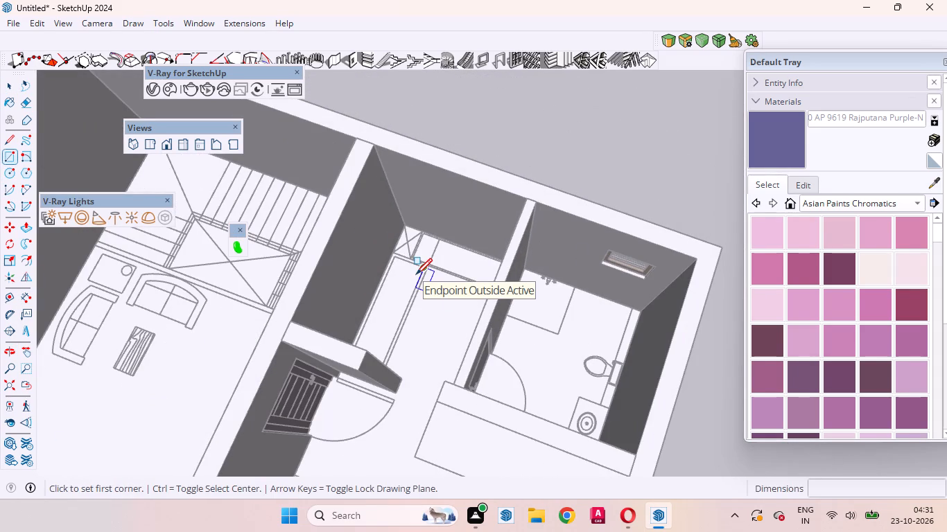
{"action": "scroll", "coordinate": [437, 312], "scroll_direction": "up", "scroll_amount": 8}
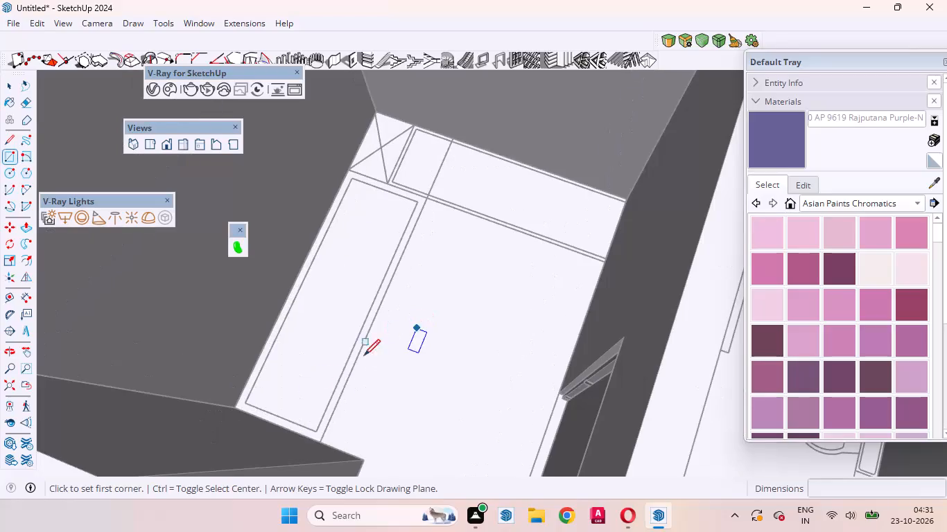
{"action": "left_click", "coordinate": [322, 440]}
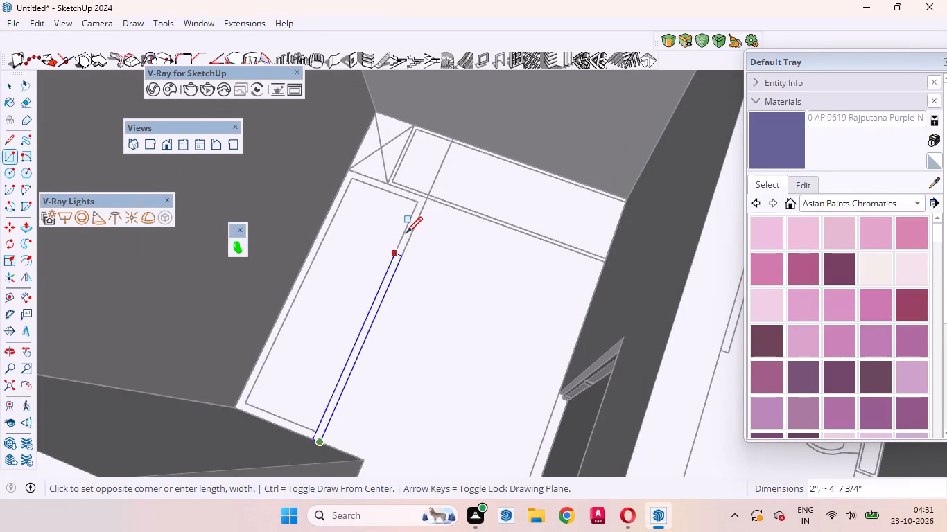
{"action": "scroll", "coordinate": [400, 288], "scroll_direction": "down", "scroll_amount": 5}
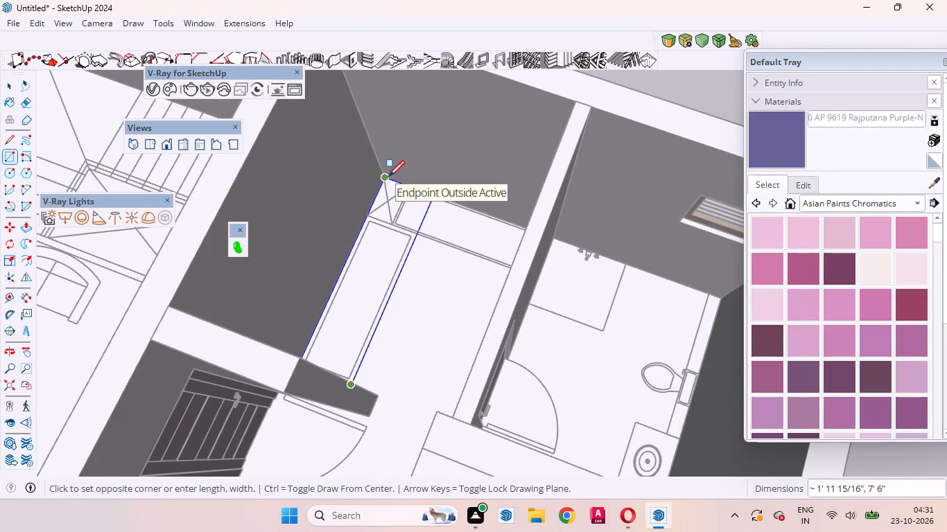
{"action": "left_click", "coordinate": [388, 177]}
Draw an adjoining rectangle about 4' 4" by 1' 7 9/16" over the wardrobe outline along the dressing area's rear wall.
{"action": "middle_click_drag", "start_coordinate": [439, 261], "coordinate": [647, 234]}
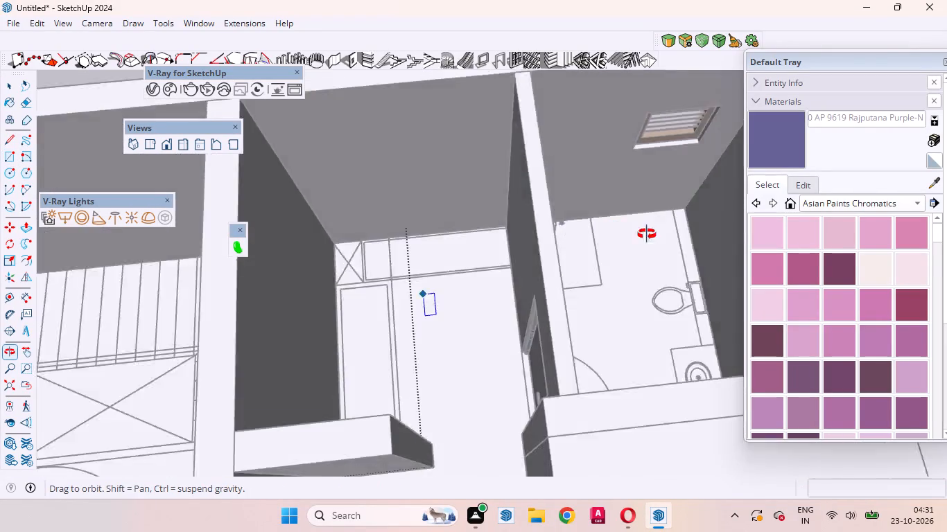
{"action": "middle_click_drag", "start_coordinate": [647, 234], "coordinate": [679, 227]}
{"action": "scroll", "coordinate": [511, 257], "scroll_direction": "up", "scroll_amount": 3}
{"action": "scroll", "coordinate": [511, 257], "scroll_direction": "down", "scroll_amount": 1}
{"action": "scroll", "coordinate": [511, 257], "scroll_direction": "up", "scroll_amount": 2}
{"action": "scroll", "coordinate": [294, 308], "scroll_direction": "up", "scroll_amount": 5}
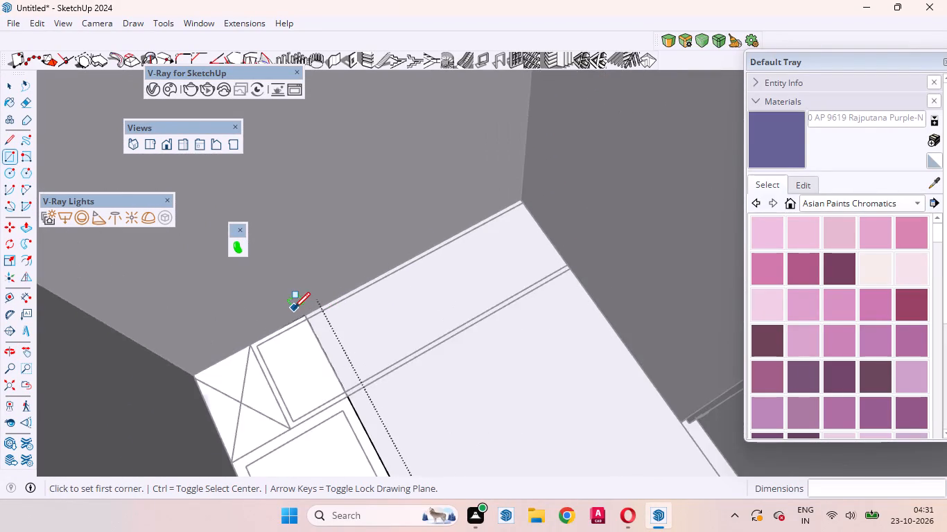
{"action": "scroll", "coordinate": [294, 308], "scroll_direction": "up", "scroll_amount": 3}
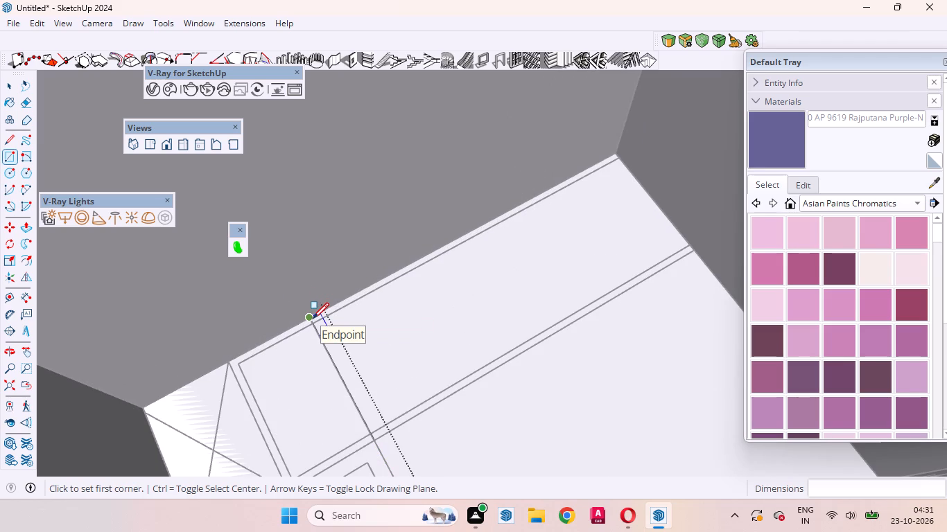
{"action": "left_click", "coordinate": [313, 319]}
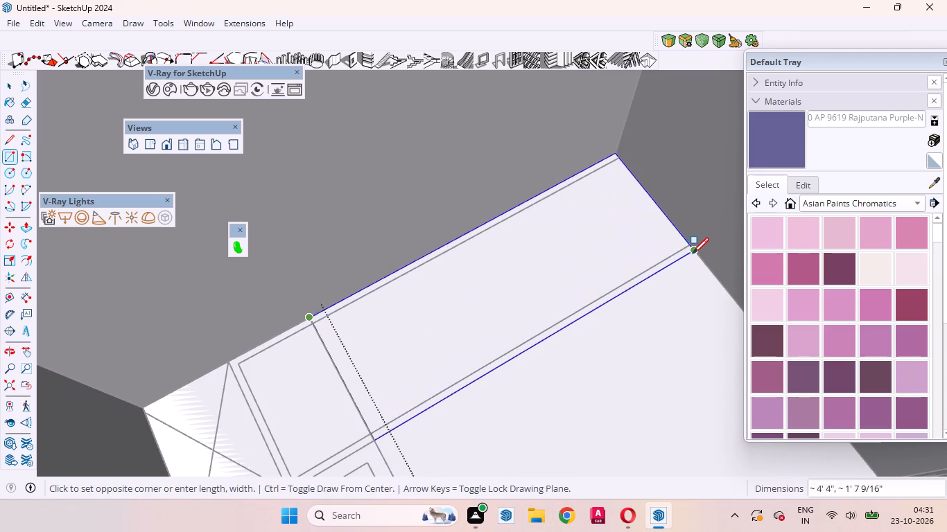
{"action": "left_click", "coordinate": [694, 254]}
{"action": "scroll", "coordinate": [433, 326], "scroll_direction": "down", "scroll_amount": 10}
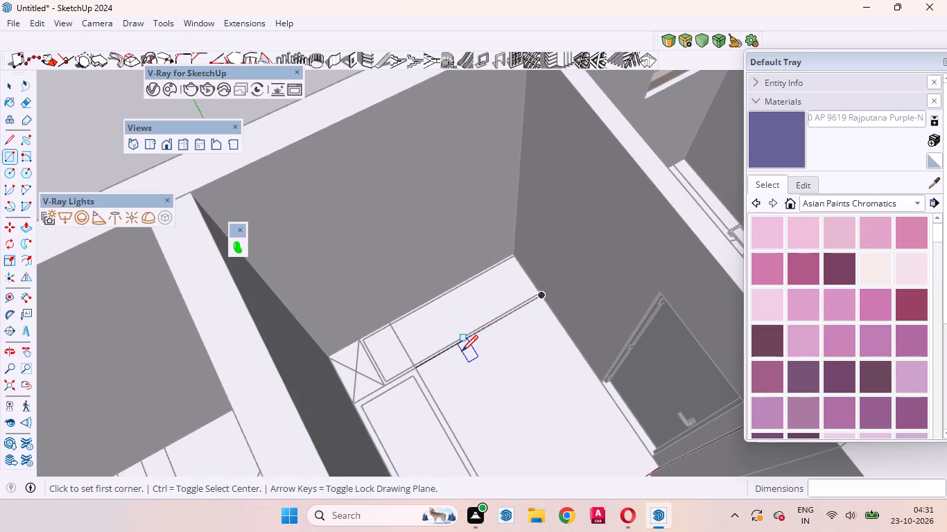
Extrude the rear wall rectangle upward by the same distance as the previous Push/Pull.
{"action": "key", "text": "space"}
{"action": "key", "text": "p"}
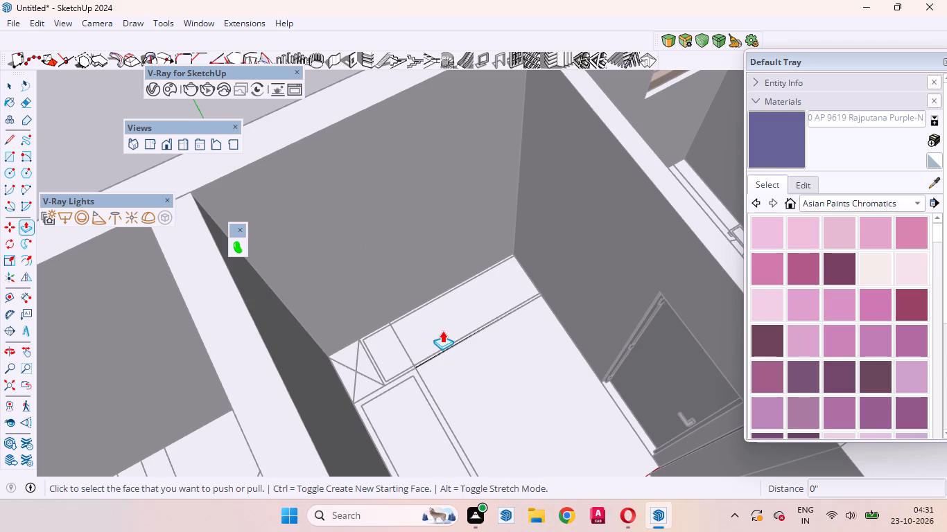
{"action": "double_click", "coordinate": [442, 330]}
{"action": "scroll", "coordinate": [455, 337], "scroll_direction": "down", "scroll_amount": 3}
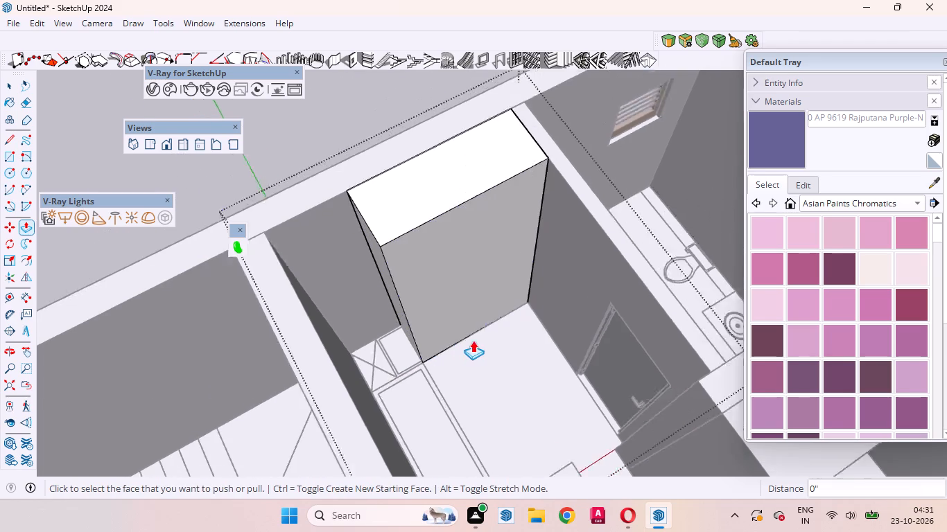
Extrude the long rectangle beside the staircase wall upward by the same distance as the rear wall unit.
{"action": "scroll", "coordinate": [473, 340], "scroll_direction": "down", "scroll_amount": 1}
{"action": "middle_click_drag", "start_coordinate": [485, 382], "coordinate": [315, 397]}
{"action": "double_click", "coordinate": [383, 371]}
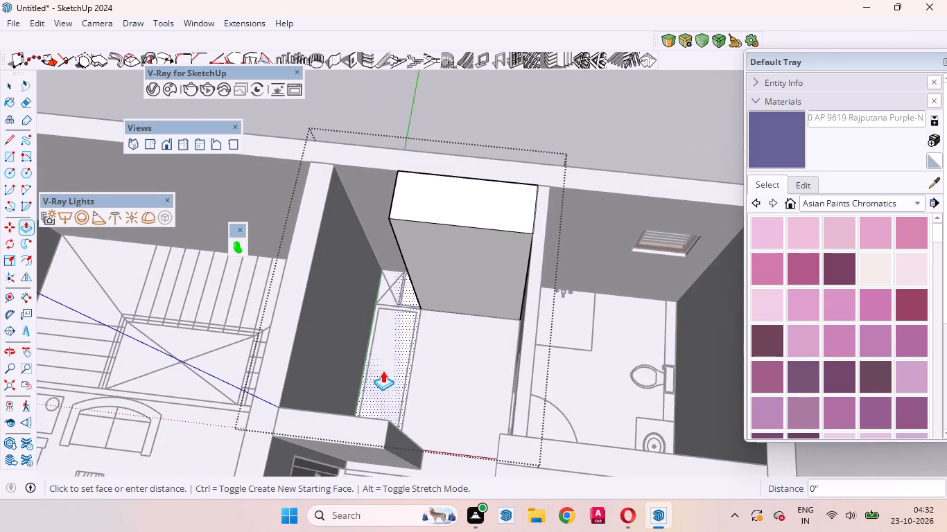
{"action": "key", "text": "space"}
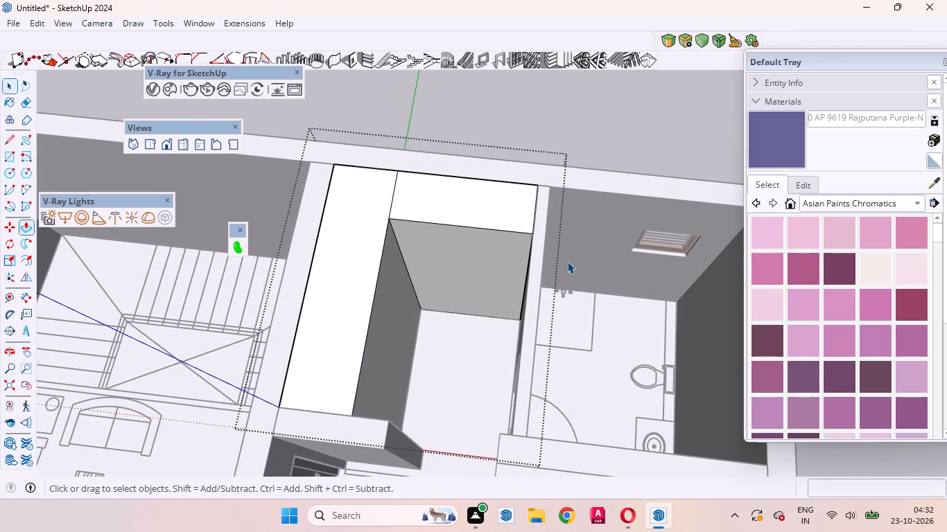
Delete the dividing edge between the two extruded wardrobe tops to merge them into one L-shaped unit, and exit the group.
{"action": "left_click", "coordinate": [392, 192]}
{"action": "key", "text": "Delete"}
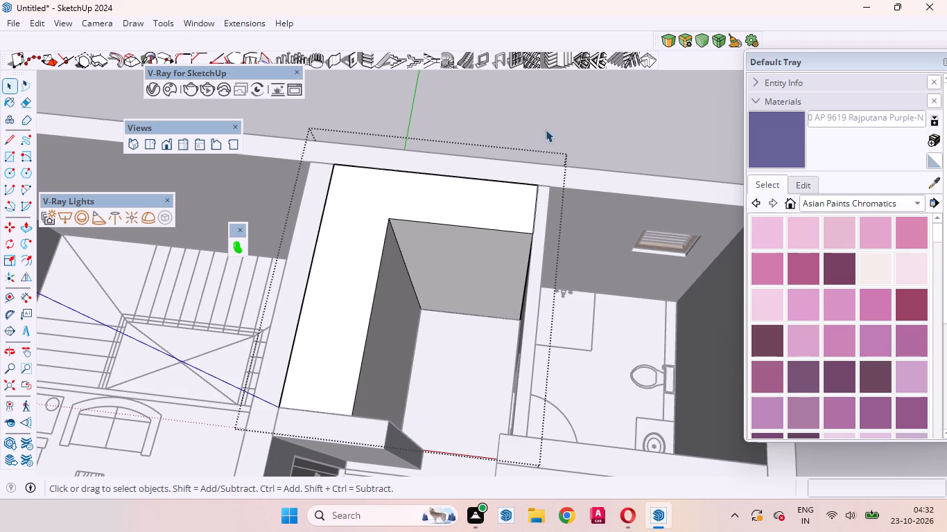
{"action": "left_click", "coordinate": [571, 118]}
Search 3D Warehouse for "shower head".
{"action": "middle_click_drag", "start_coordinate": [554, 364], "coordinate": [621, 450]}
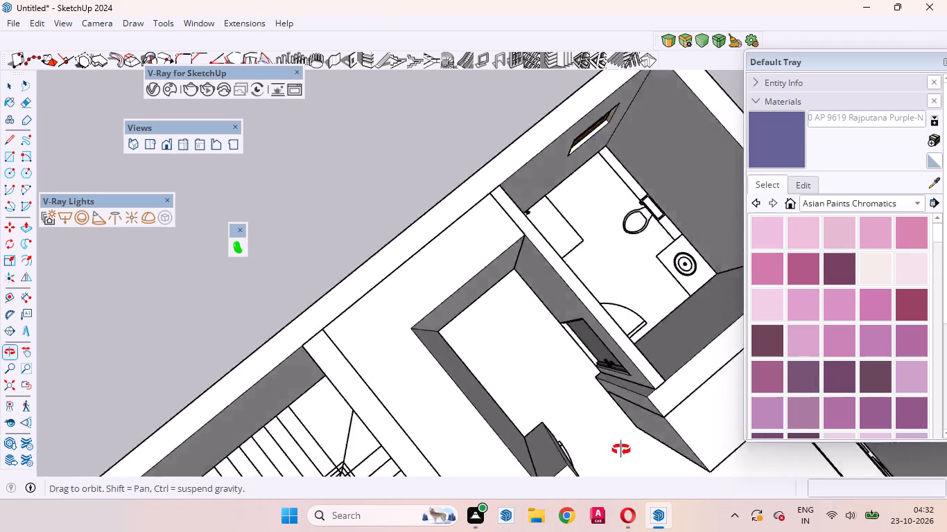
{"action": "middle_click_drag", "start_coordinate": [621, 450], "coordinate": [573, 450]}
{"action": "scroll", "coordinate": [488, 423], "scroll_direction": "up", "scroll_amount": 1}
{"action": "scroll", "coordinate": [466, 405], "scroll_direction": "down", "scroll_amount": 4}
{"action": "scroll", "coordinate": [516, 293], "scroll_direction": "up", "scroll_amount": 11}
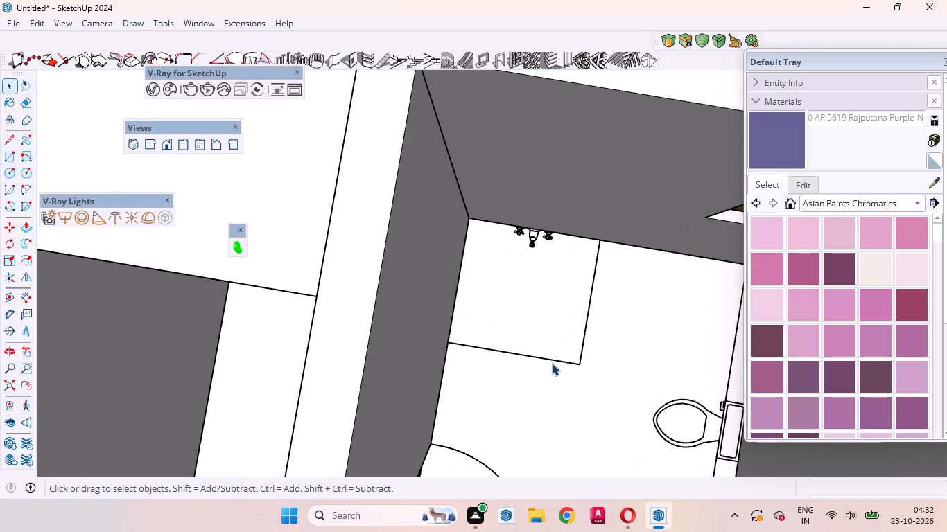
{"action": "middle_click_drag", "start_coordinate": [544, 368], "coordinate": [576, 317]}
{"action": "scroll", "coordinate": [579, 330], "scroll_direction": "down", "scroll_amount": 4}
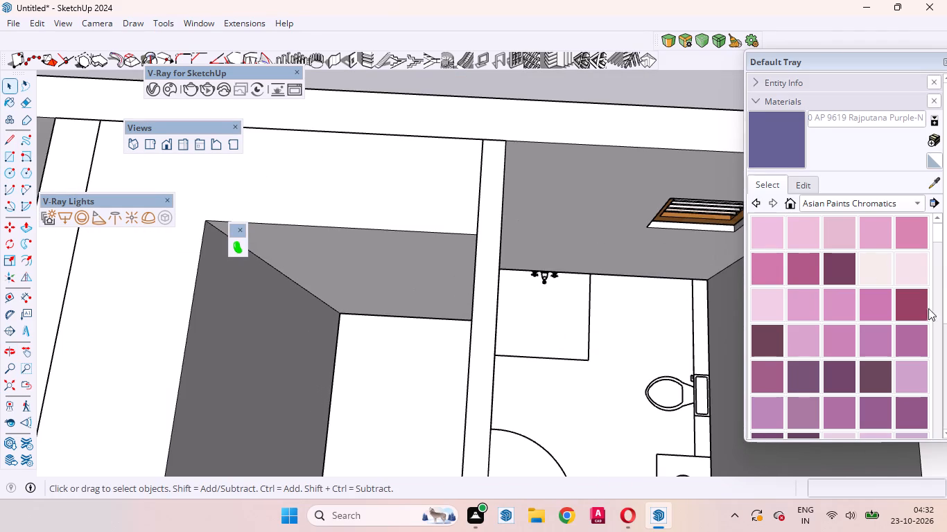
{"action": "left_click", "coordinate": [203, 26]}
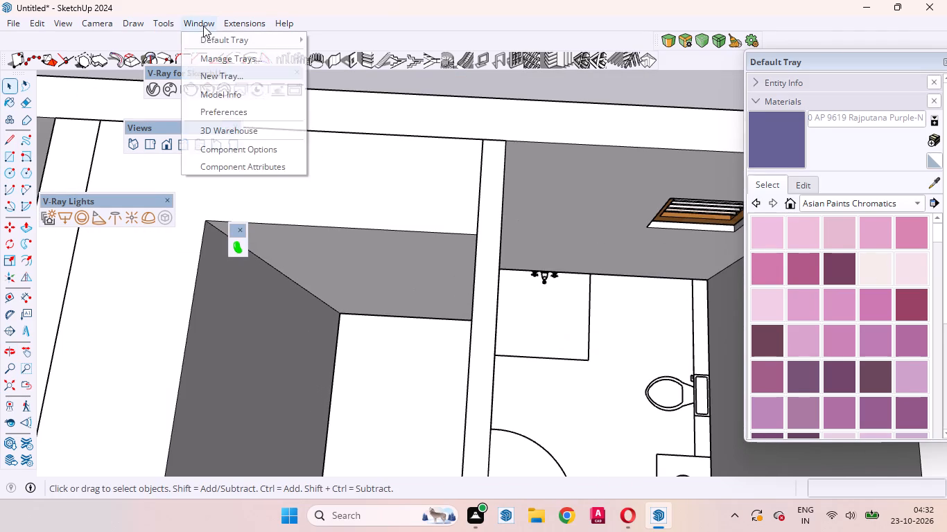
{"action": "left_click", "coordinate": [231, 130]}
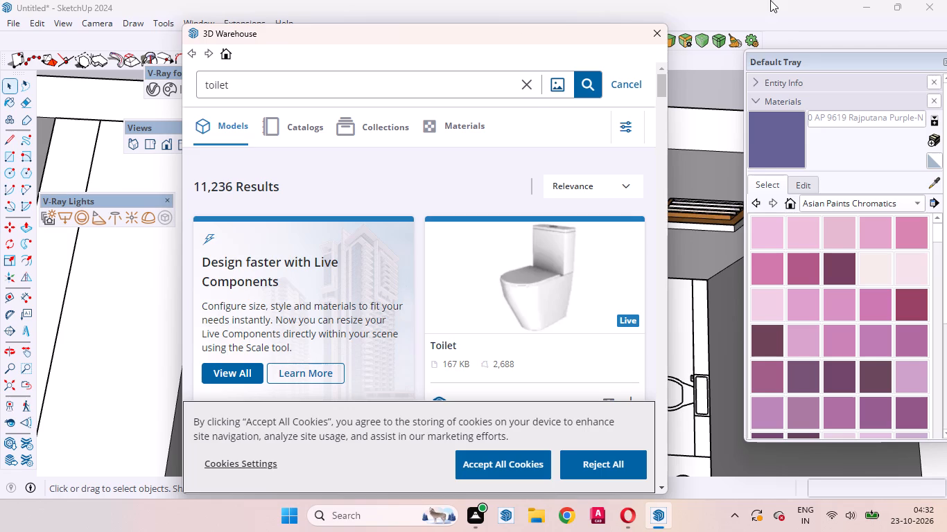
{"action": "left_click", "coordinate": [257, 78]}
{"action": "key", "text": "BackSpace"}
{"action": "key", "text": "BackSpace"}
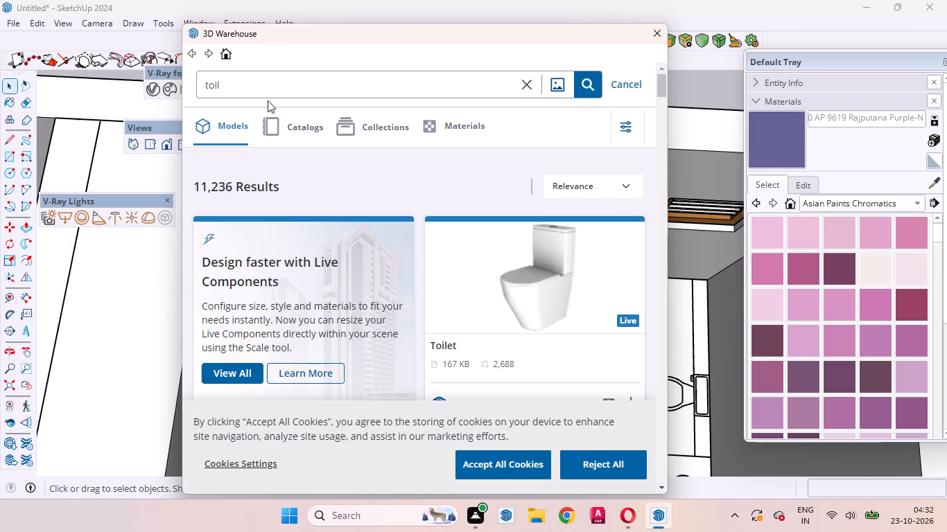
{"action": "key", "text": "BackSpace"}
{"action": "key", "text": "BackSpace"}
{"action": "key", "text": "BackSpace"}
{"action": "key", "text": "BackSpace"}
{"action": "key", "text": "BackSpace"}
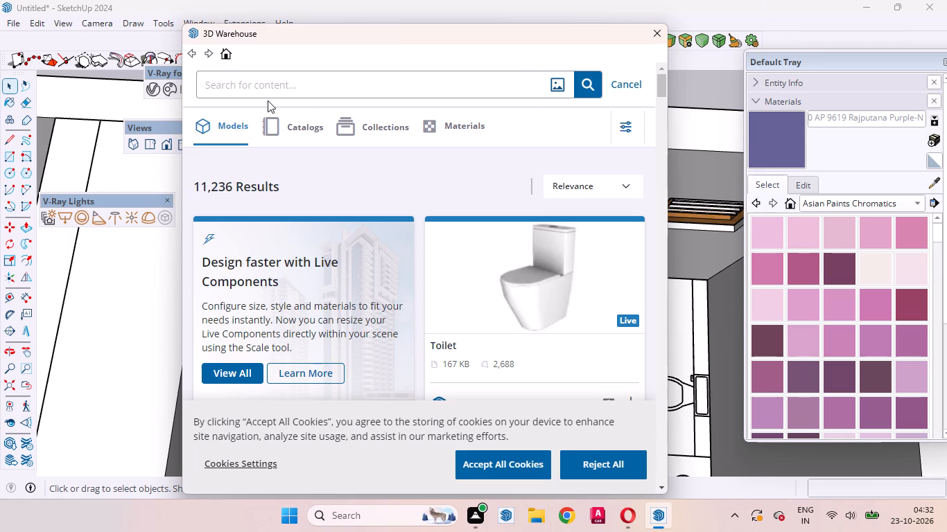
{"action": "type", "text": "sho"}
{"action": "type", "text": "wer"}
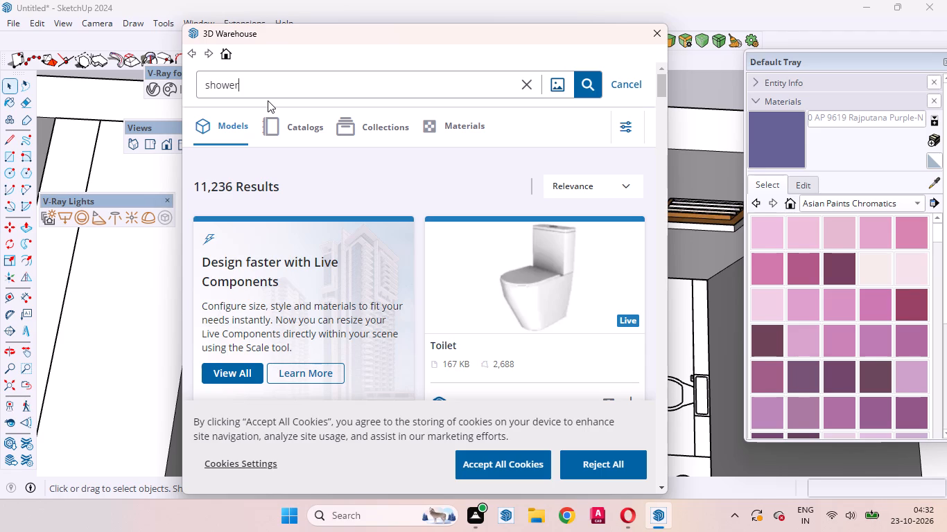
{"action": "key", "text": "space"}
{"action": "type", "text": "hea"}
{"action": "key", "text": "d"}
{"action": "key", "text": "Return"}
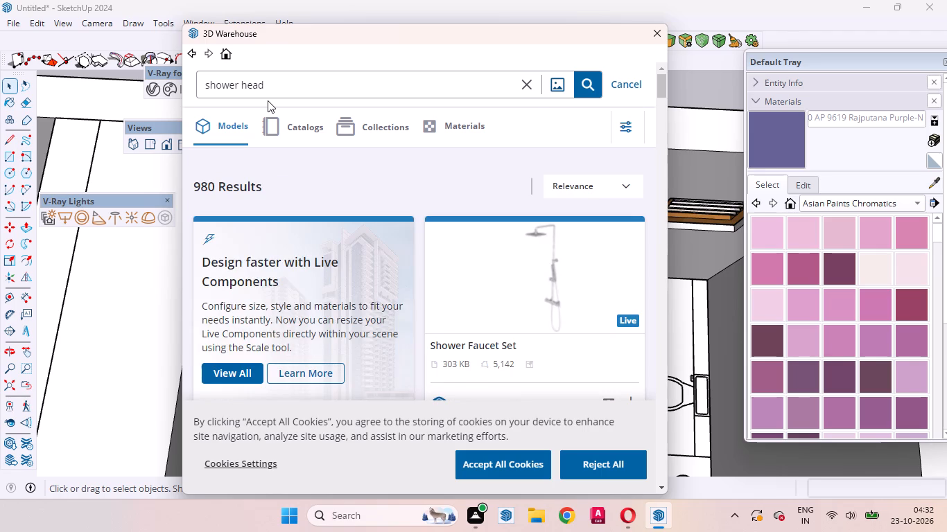
Download the 530 KB black Shower head model with the round head into the model and place it on the bathroom's shower area floor.
{"action": "scroll", "coordinate": [349, 254], "scroll_direction": "down", "scroll_amount": 1}
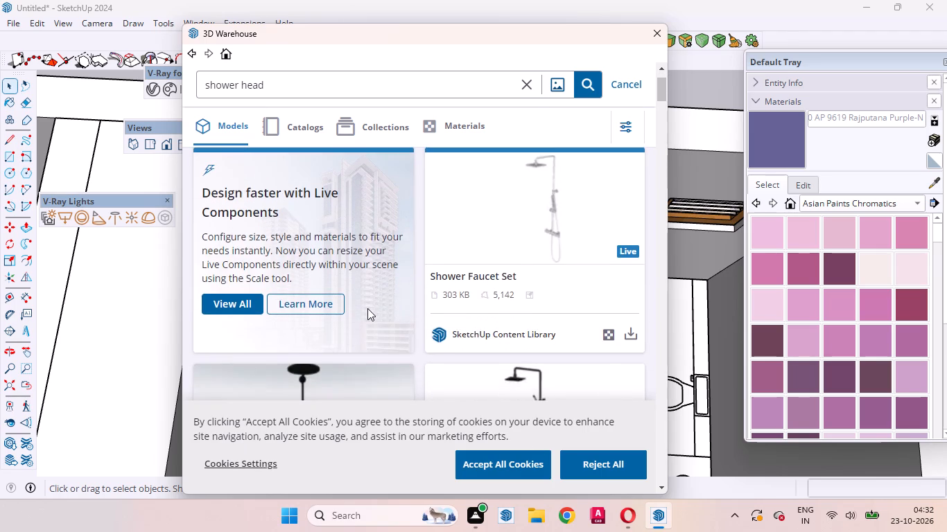
{"action": "scroll", "coordinate": [367, 308], "scroll_direction": "down", "scroll_amount": 3}
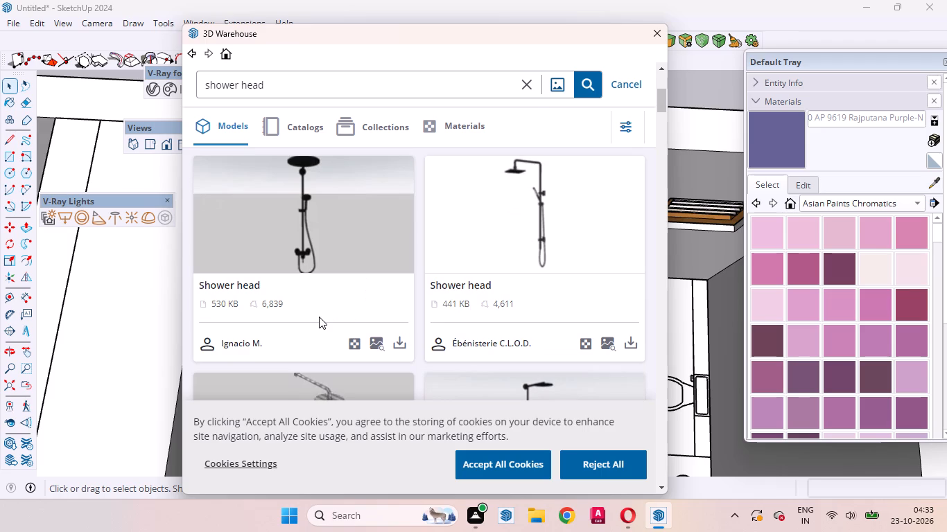
{"action": "scroll", "coordinate": [319, 317], "scroll_direction": "up", "scroll_amount": 1}
{"action": "scroll", "coordinate": [319, 317], "scroll_direction": "down", "scroll_amount": 2}
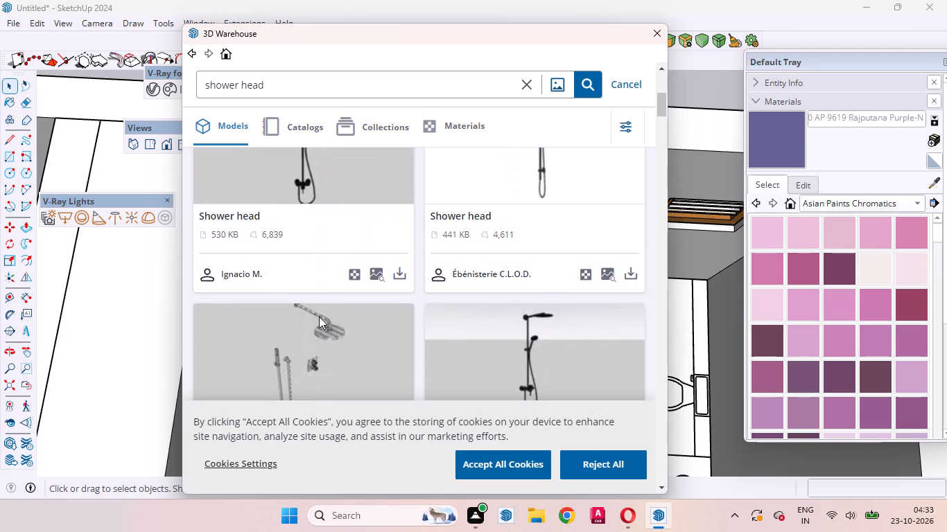
{"action": "scroll", "coordinate": [343, 305], "scroll_direction": "up", "scroll_amount": 1}
{"action": "left_click", "coordinate": [401, 338]}
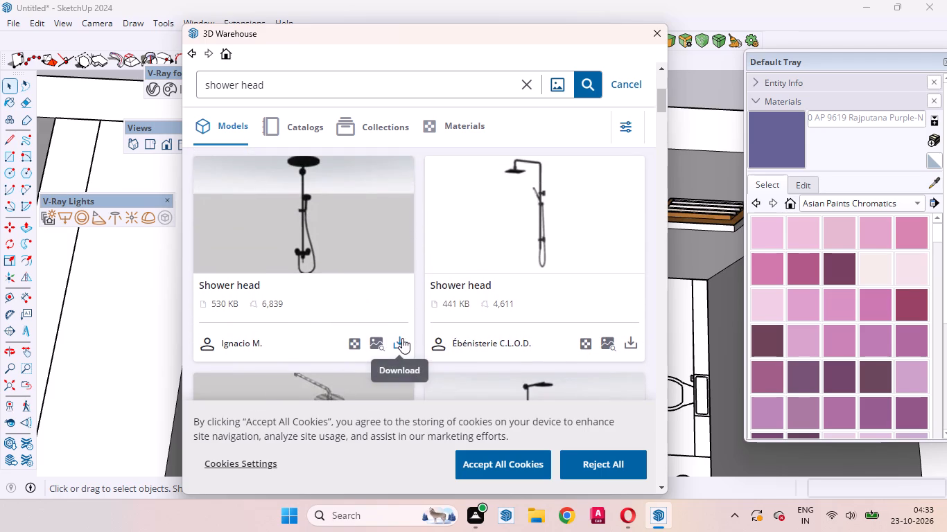
{"action": "left_click", "coordinate": [372, 278]}
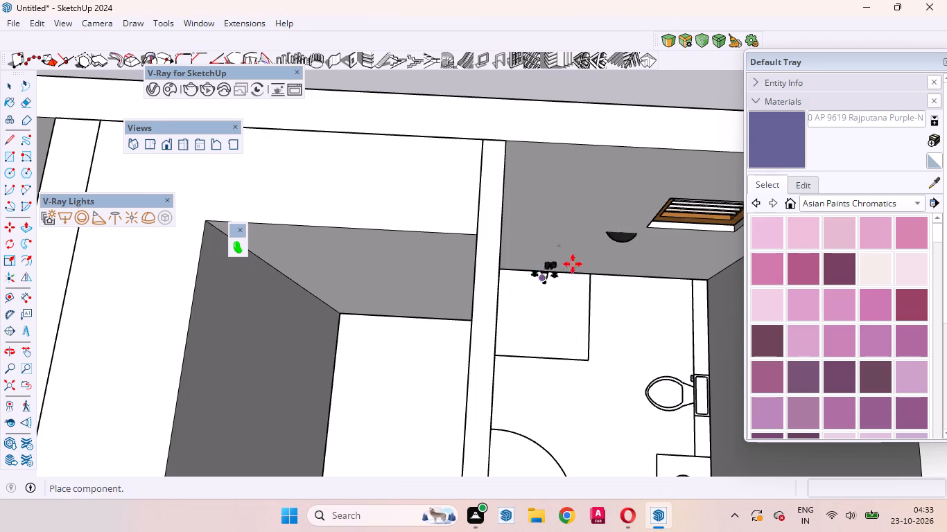
{"action": "middle_click_drag", "start_coordinate": [519, 327], "coordinate": [459, 260]}
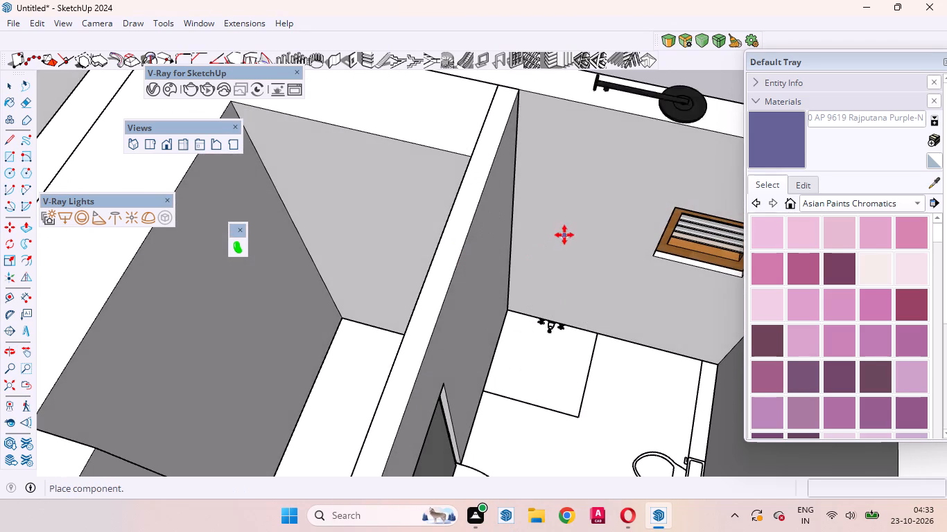
{"action": "scroll", "coordinate": [570, 287], "scroll_direction": "up", "scroll_amount": 5}
{"action": "scroll", "coordinate": [570, 291], "scroll_direction": "down", "scroll_amount": 1}
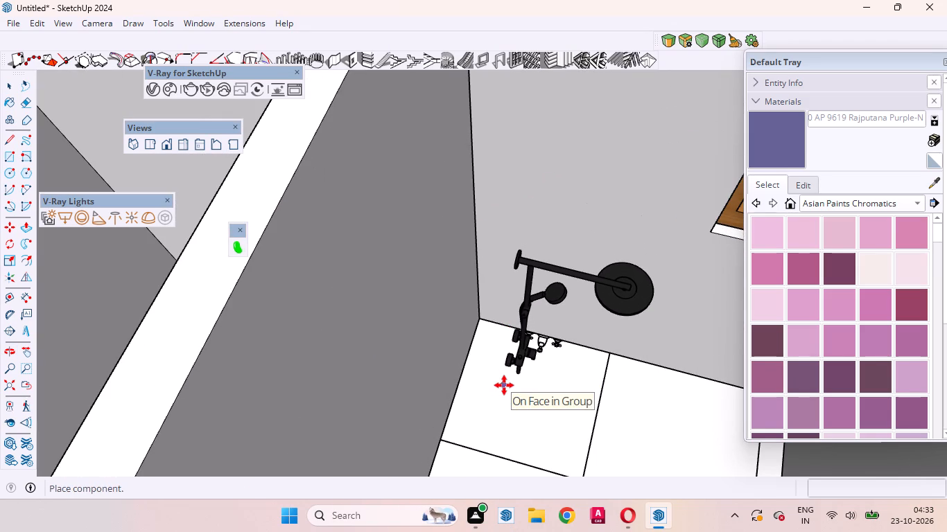
{"action": "left_click", "coordinate": [504, 385]}
Rotate the shower head model 90 degrees on the floor plane.
{"action": "key", "text": "q"}
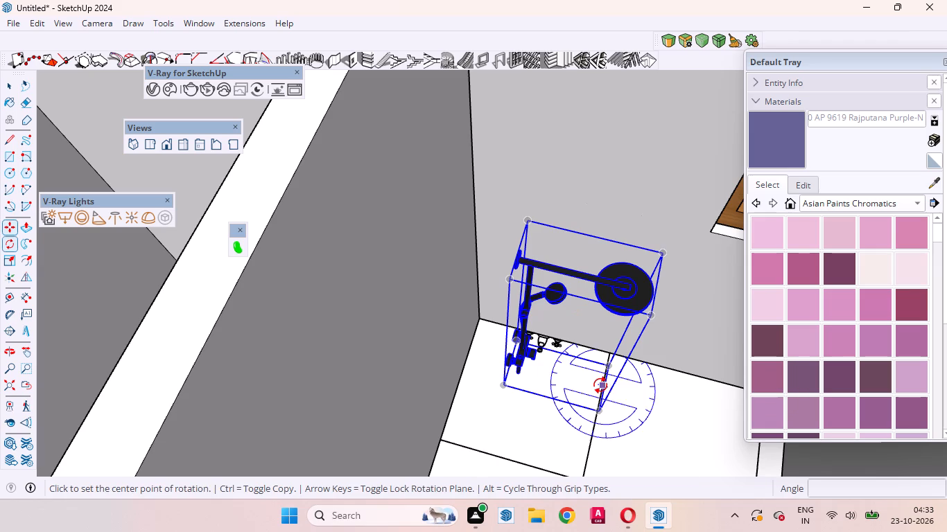
{"action": "scroll", "coordinate": [424, 346], "scroll_direction": "down", "scroll_amount": 4}
{"action": "middle_click_drag", "start_coordinate": [510, 390], "coordinate": [421, 384]}
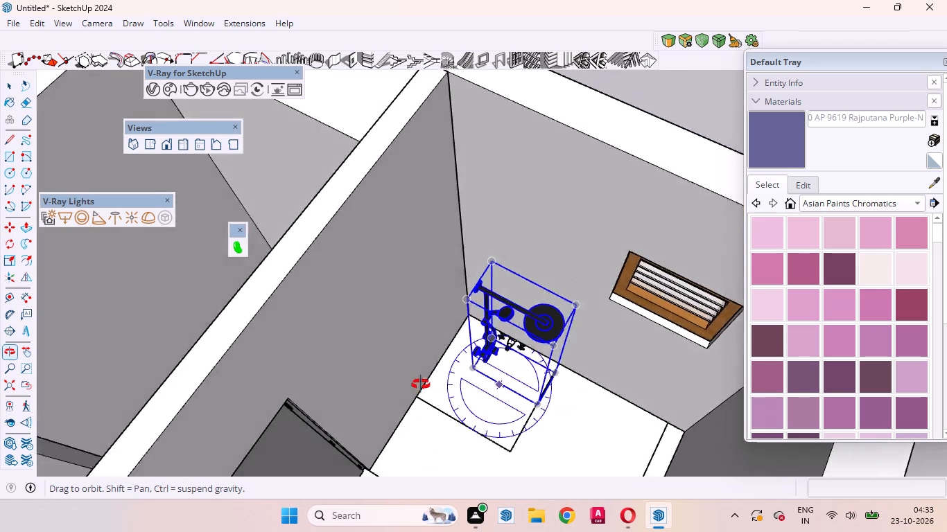
{"action": "middle_click_drag", "start_coordinate": [421, 384], "coordinate": [442, 423]}
{"action": "scroll", "coordinate": [476, 468], "scroll_direction": "up", "scroll_amount": 4}
{"action": "scroll", "coordinate": [478, 468], "scroll_direction": "down", "scroll_amount": 1}
{"action": "scroll", "coordinate": [478, 468], "scroll_direction": "up", "scroll_amount": 1}
{"action": "left_click", "coordinate": [601, 396]}
{"action": "left_click", "coordinate": [587, 433]}
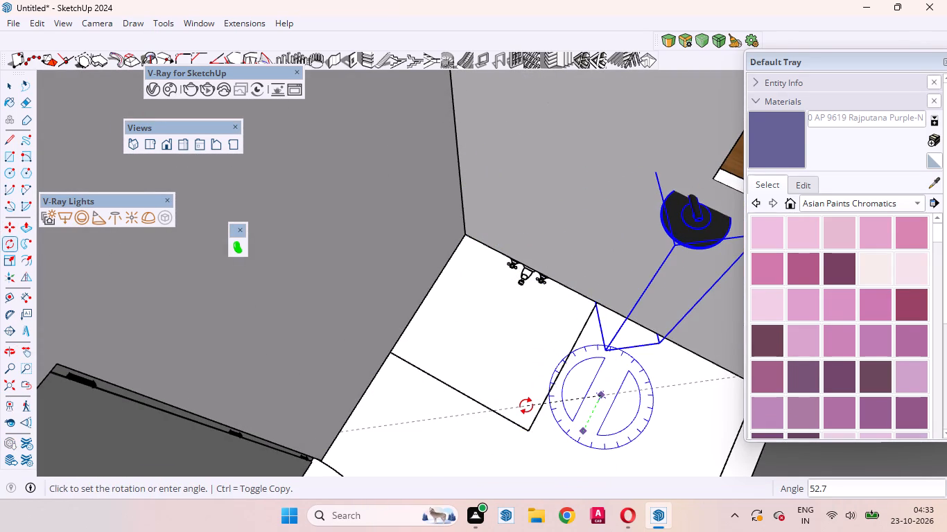
{"action": "type", "text": "90"}
{"action": "key", "text": "Return"}
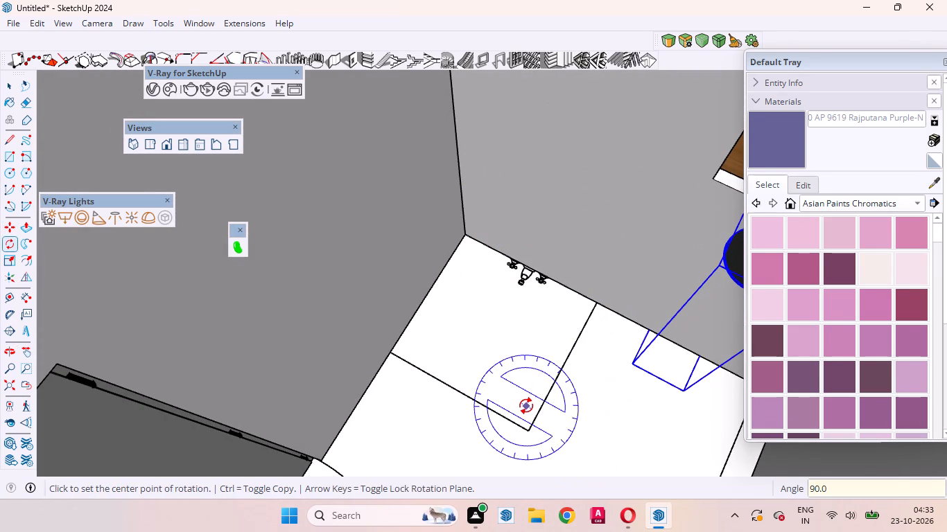
Move the shower head model against the bathroom's rear wall, over the tap symbol in the shower area.
{"action": "key", "text": "space"}
{"action": "key", "text": "m"}
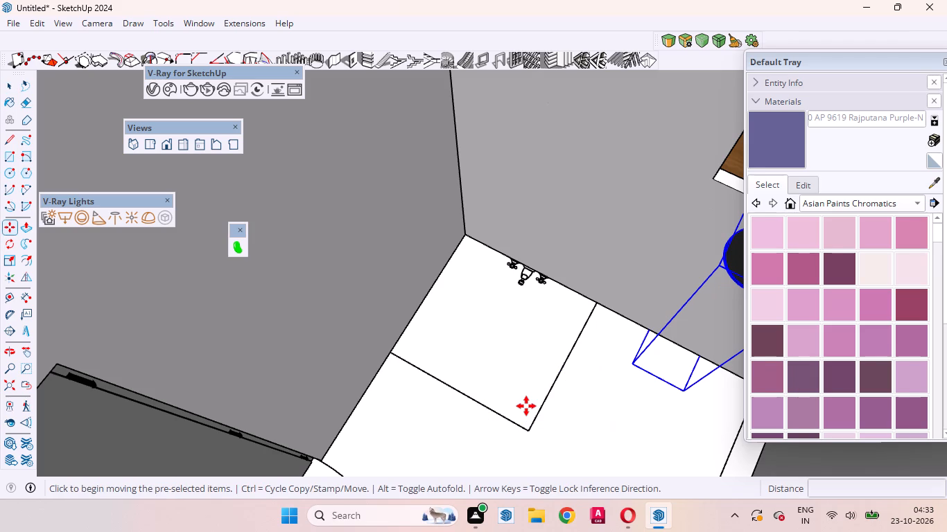
{"action": "left_click", "coordinate": [528, 384]}
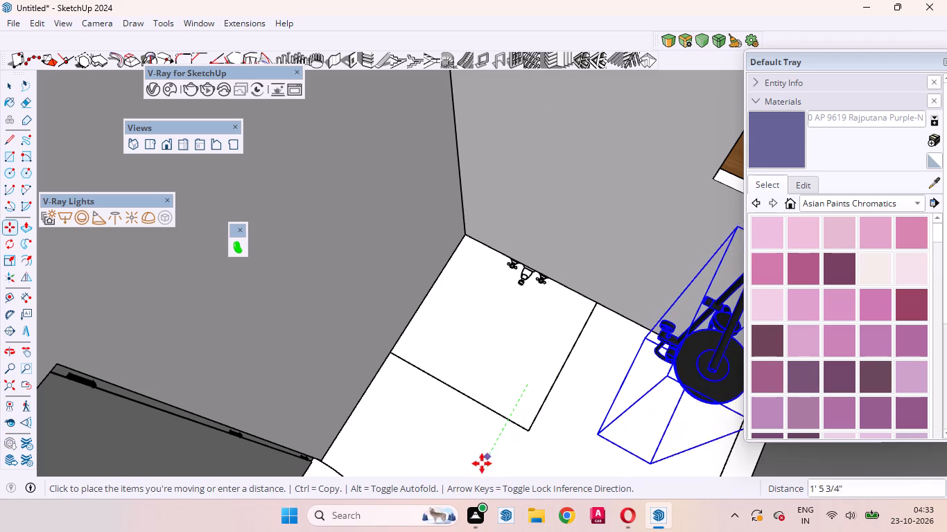
{"action": "left_click", "coordinate": [476, 473]}
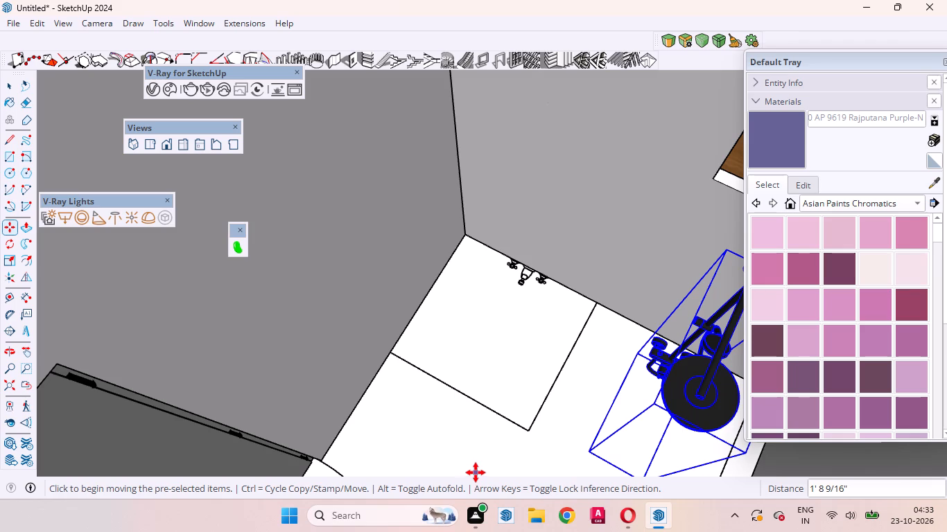
{"action": "left_click", "coordinate": [637, 353]}
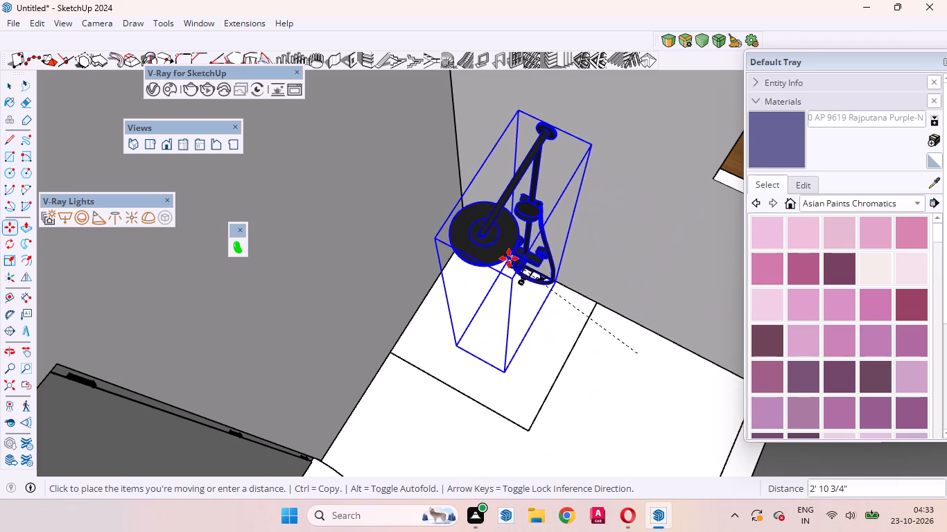
{"action": "left_click", "coordinate": [509, 258]}
Examine the shower head model's position against the rear wall, the tap symbol and the shower area floor.
{"action": "scroll", "coordinate": [555, 283], "scroll_direction": "up", "scroll_amount": 5}
{"action": "middle_click_drag", "start_coordinate": [531, 328], "coordinate": [636, 143]}
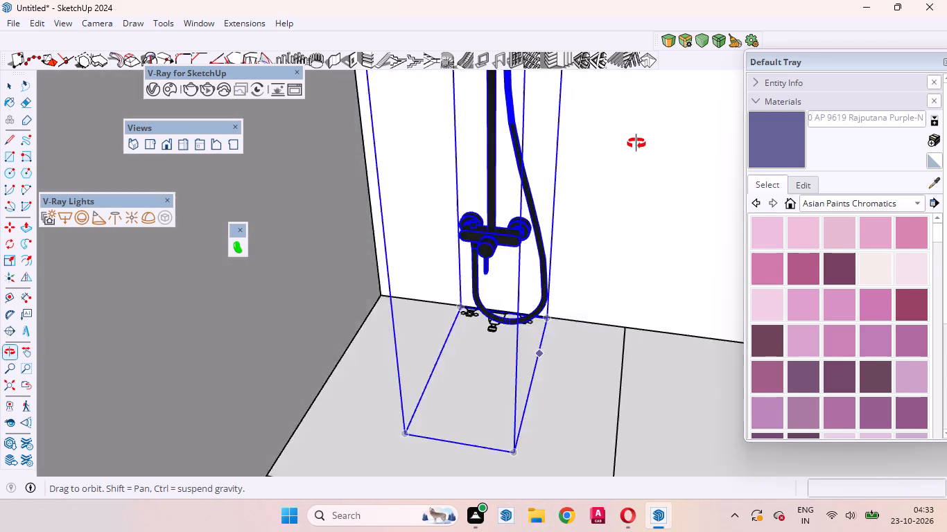
{"action": "middle_click_drag", "start_coordinate": [636, 143], "coordinate": [568, 230]}
{"action": "scroll", "coordinate": [559, 245], "scroll_direction": "up", "scroll_amount": 1}
{"action": "scroll", "coordinate": [554, 309], "scroll_direction": "down", "scroll_amount": 5}
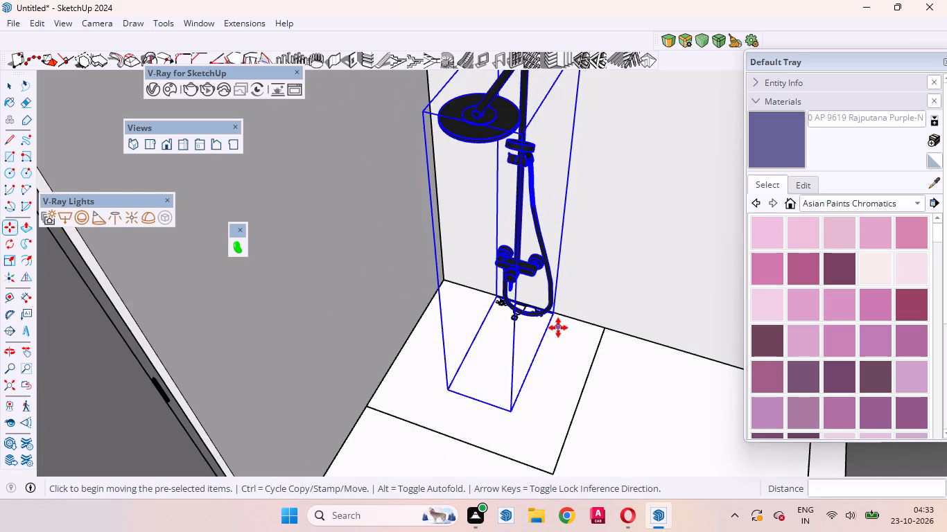
{"action": "scroll", "coordinate": [558, 328], "scroll_direction": "down", "scroll_amount": 1}
{"action": "middle_click_drag", "start_coordinate": [516, 321], "coordinate": [516, 378]}
{"action": "scroll", "coordinate": [517, 382], "scroll_direction": "down", "scroll_amount": 2}
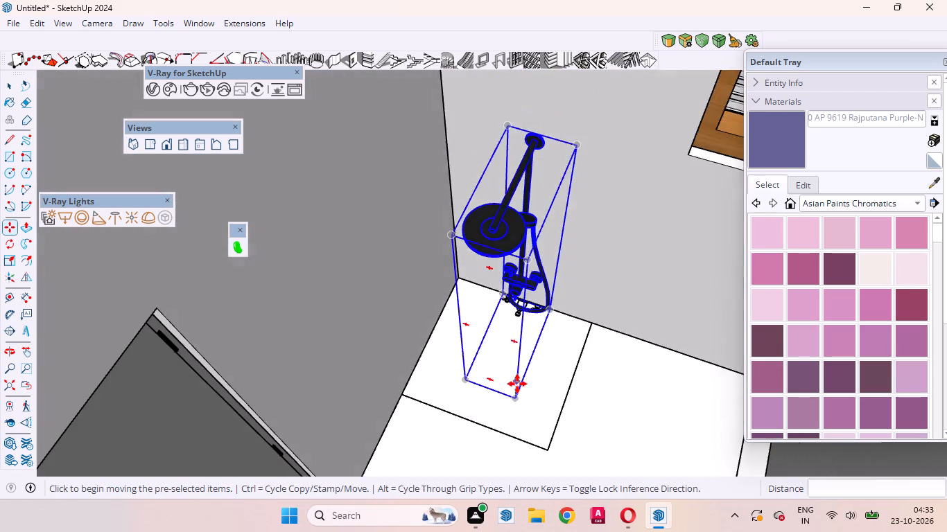
{"action": "scroll", "coordinate": [517, 384], "scroll_direction": "down", "scroll_amount": 4}
{"action": "middle_click_drag", "start_coordinate": [529, 366], "coordinate": [499, 334]}
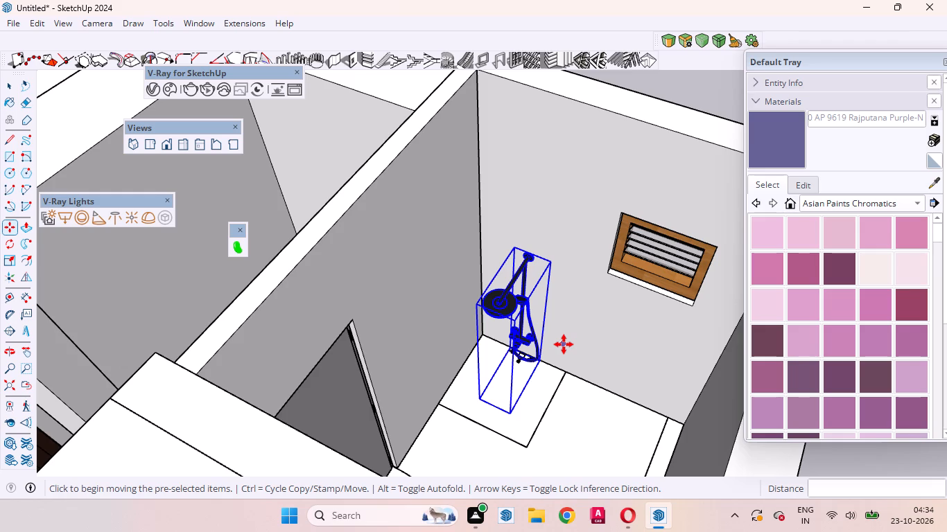
{"action": "scroll", "coordinate": [736, 340], "scroll_direction": "up", "scroll_amount": 5}
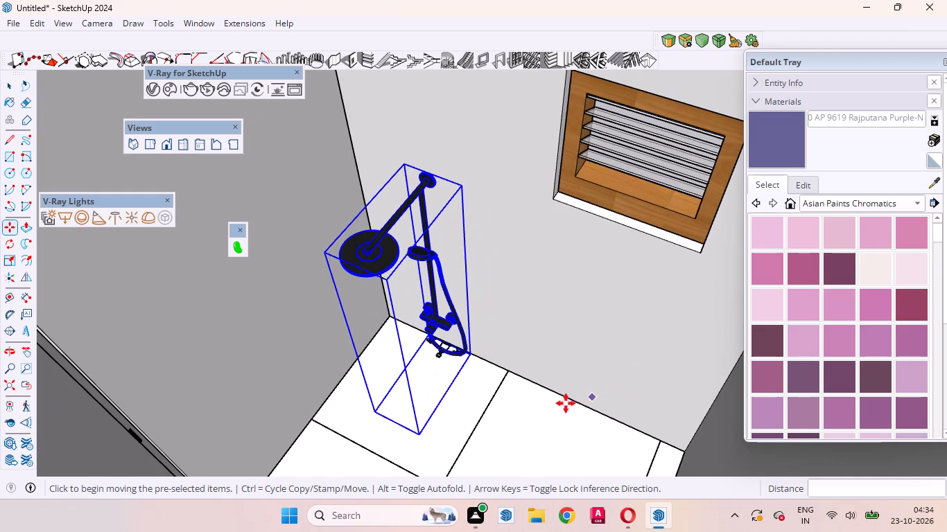
{"action": "key", "text": "space"}
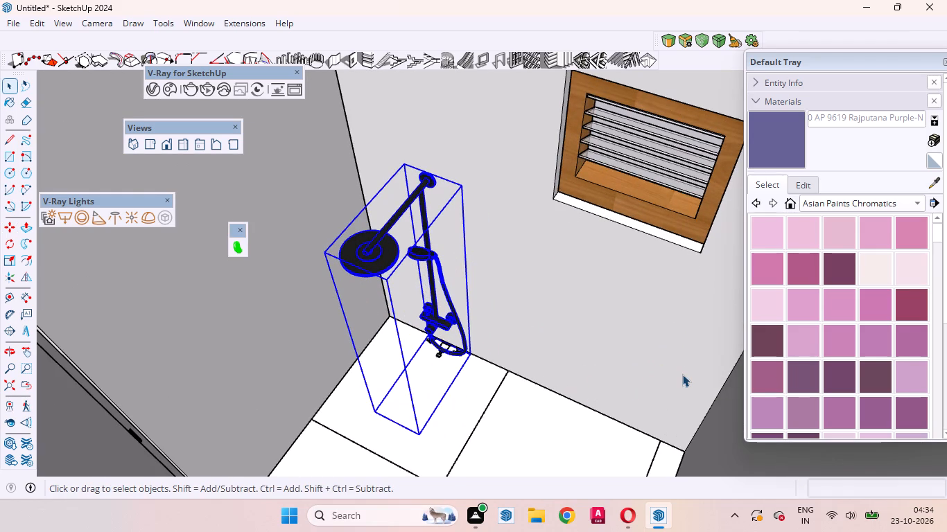
Place a horizontal guide line on the bathroom's rear wall, 7'6" above the floor edge.
{"action": "key", "text": "t"}
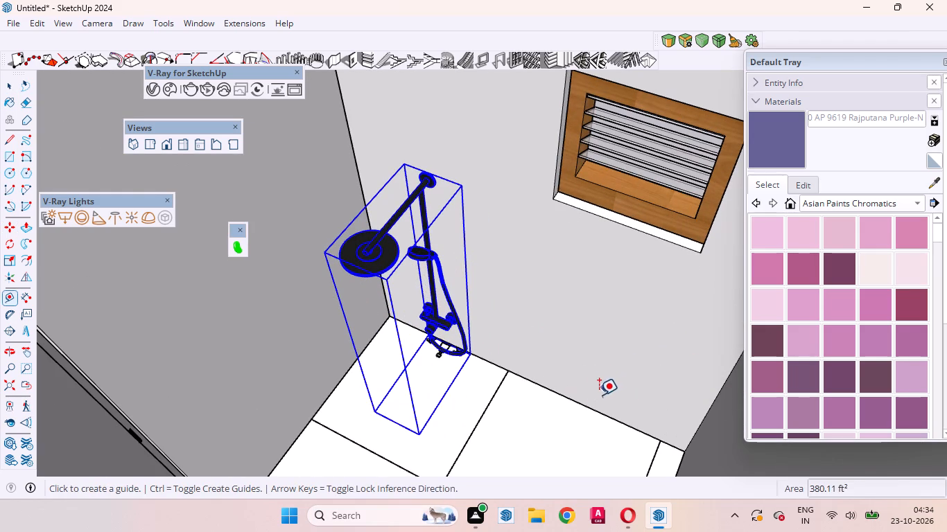
{"action": "left_click", "coordinate": [577, 405]}
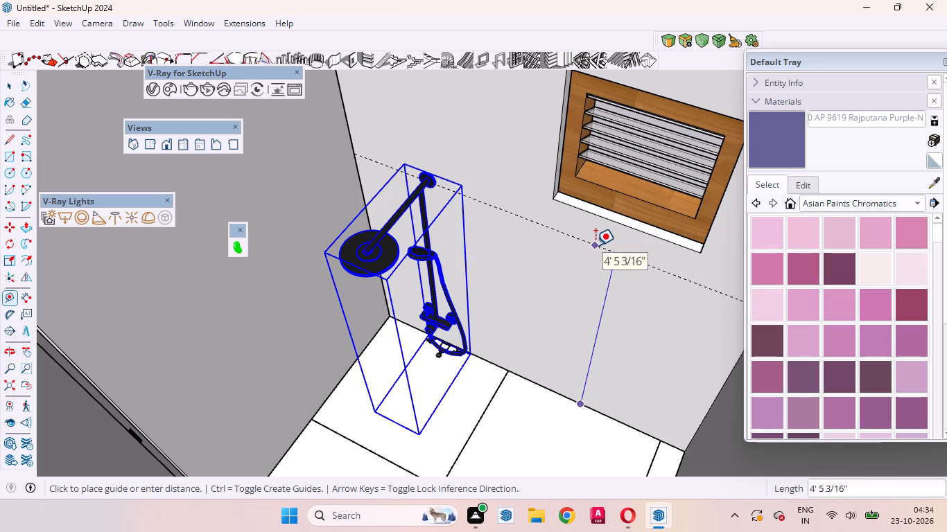
{"action": "key", "text": "7"}
{"action": "type", "text": "'6"}
{"action": "key", "text": "Return"}
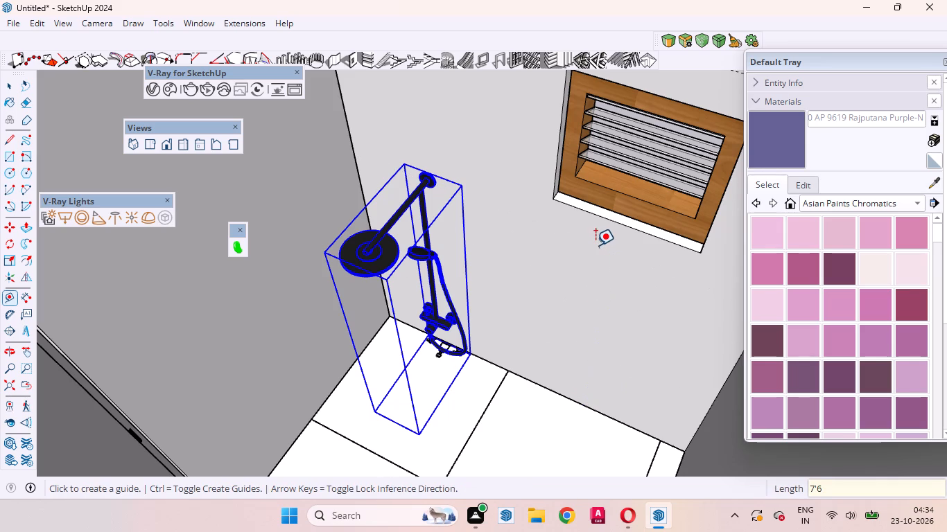
Move the shower head model up the rear wall so its top meets the horizontal guide line.
{"action": "scroll", "coordinate": [583, 240], "scroll_direction": "down", "scroll_amount": 9}
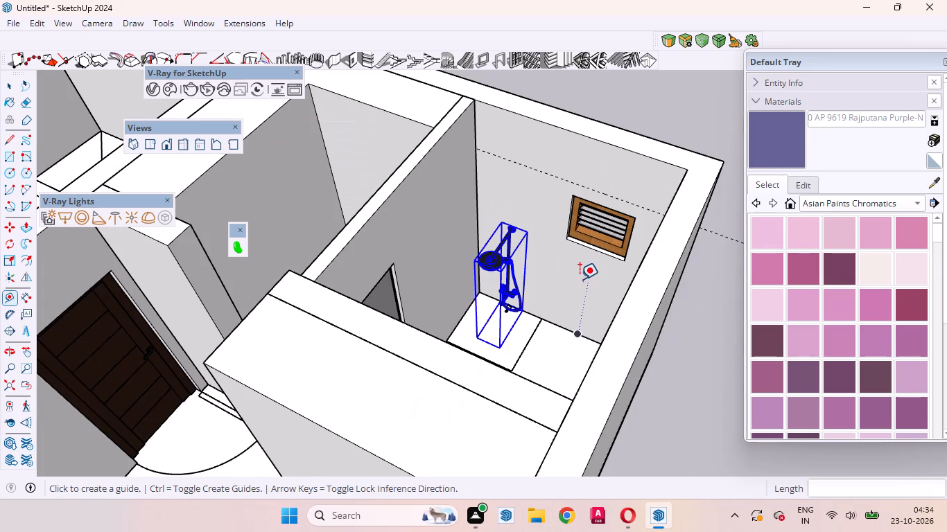
{"action": "key", "text": "space"}
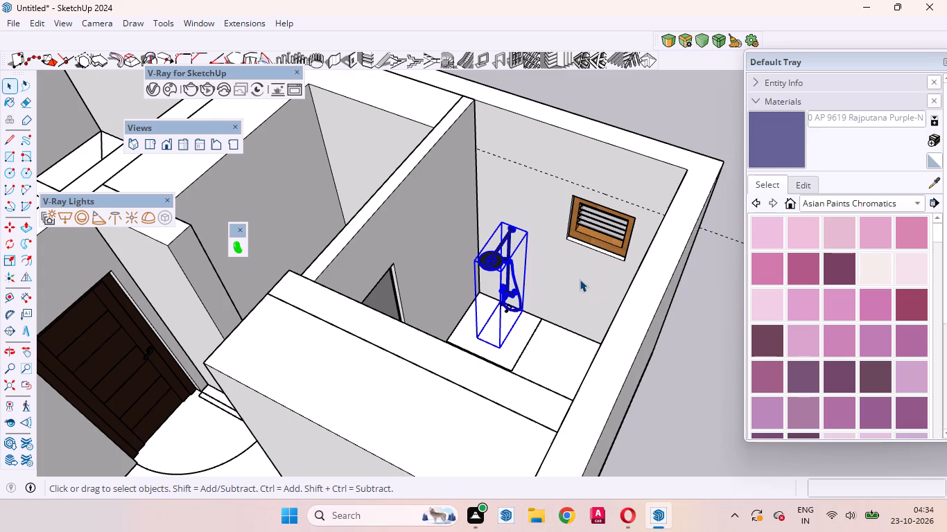
{"action": "key", "text": "m"}
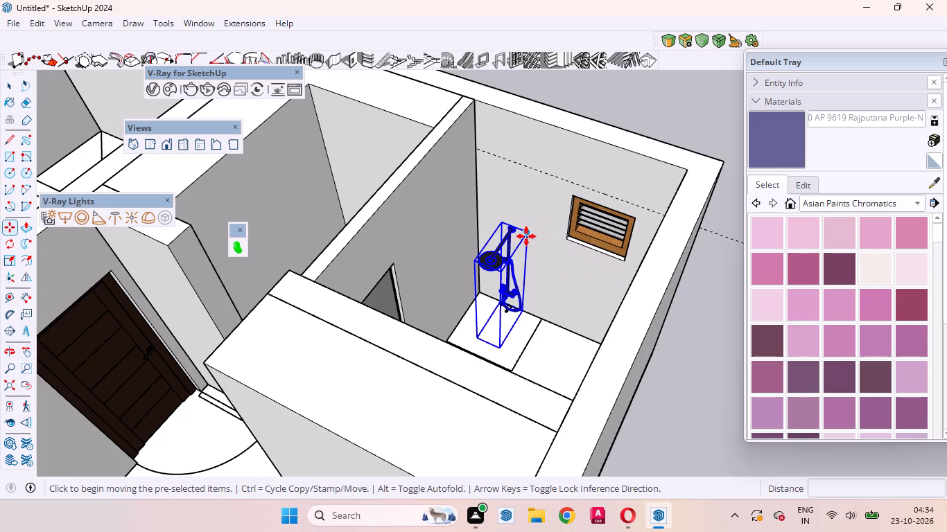
{"action": "left_click", "coordinate": [526, 236]}
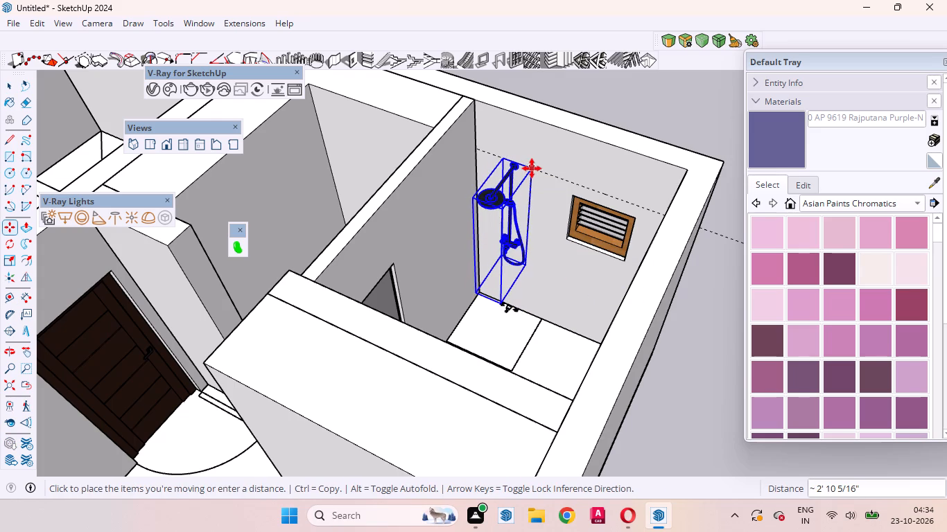
{"action": "left_click", "coordinate": [533, 168]}
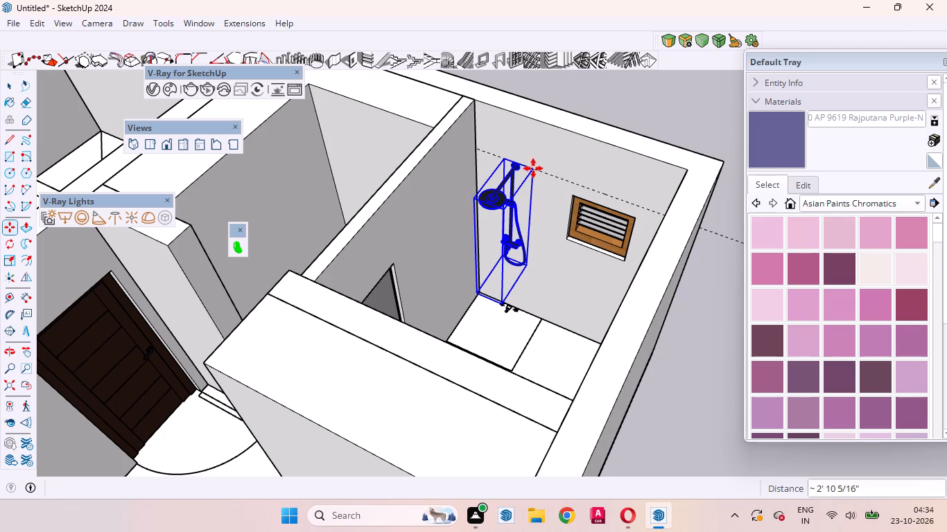
{"action": "key", "text": "space"}
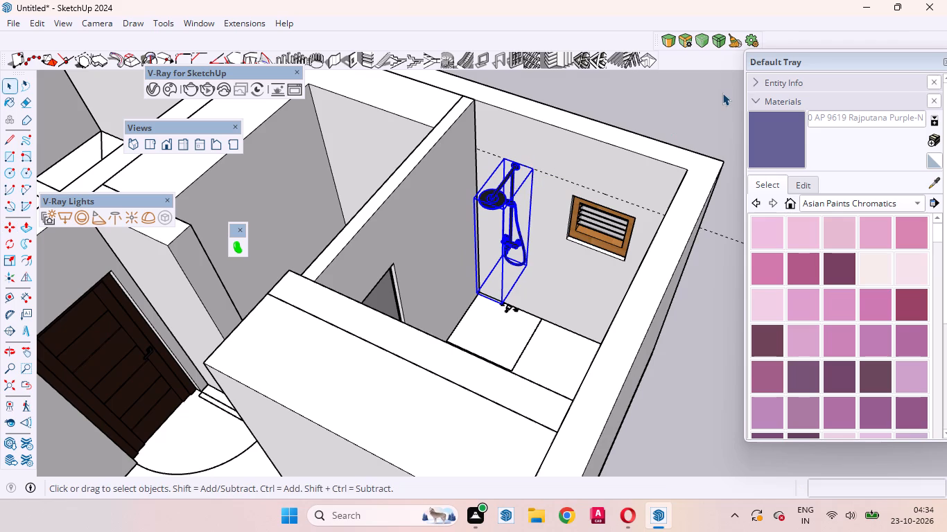
{"action": "left_click", "coordinate": [715, 100]}
Examine the raised shower, and the vanity cabinet, basin, toilet and wall accessories in the other, furnished bathroom.
{"action": "scroll", "coordinate": [537, 204], "scroll_direction": "up", "scroll_amount": 4}
{"action": "middle_click_drag", "start_coordinate": [501, 236], "coordinate": [440, 218]}
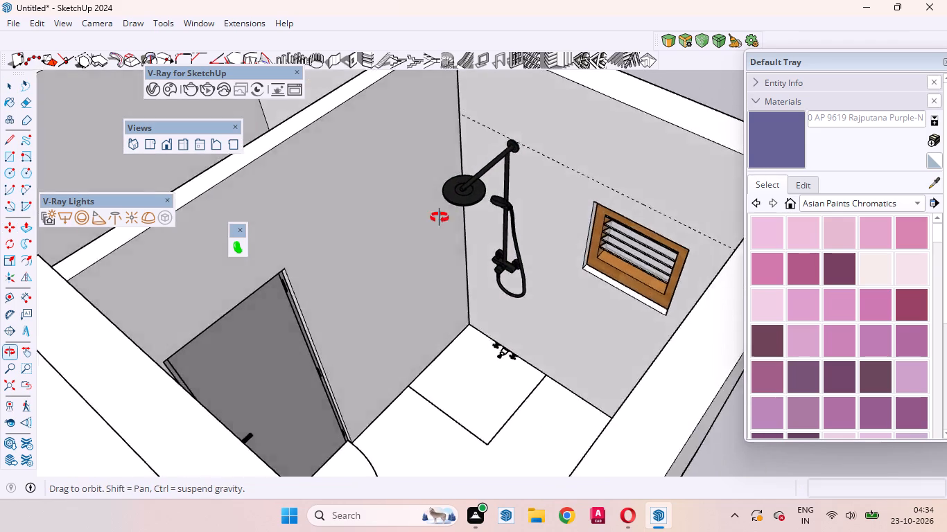
{"action": "middle_click_drag", "start_coordinate": [440, 218], "coordinate": [694, 364]}
{"action": "scroll", "coordinate": [525, 319], "scroll_direction": "up", "scroll_amount": 4}
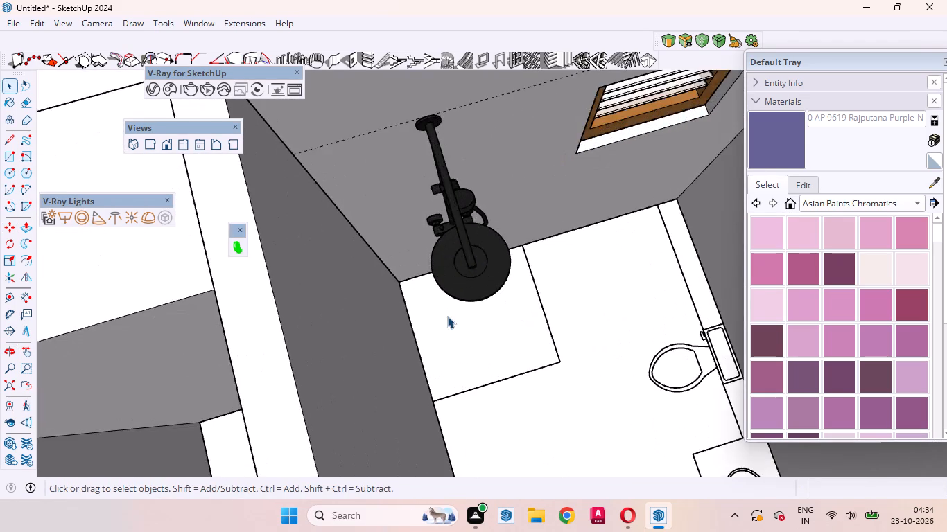
{"action": "scroll", "coordinate": [447, 316], "scroll_direction": "up", "scroll_amount": 3}
{"action": "scroll", "coordinate": [495, 357], "scroll_direction": "down", "scroll_amount": 20}
{"action": "scroll", "coordinate": [495, 357], "scroll_direction": "down", "scroll_amount": 8}
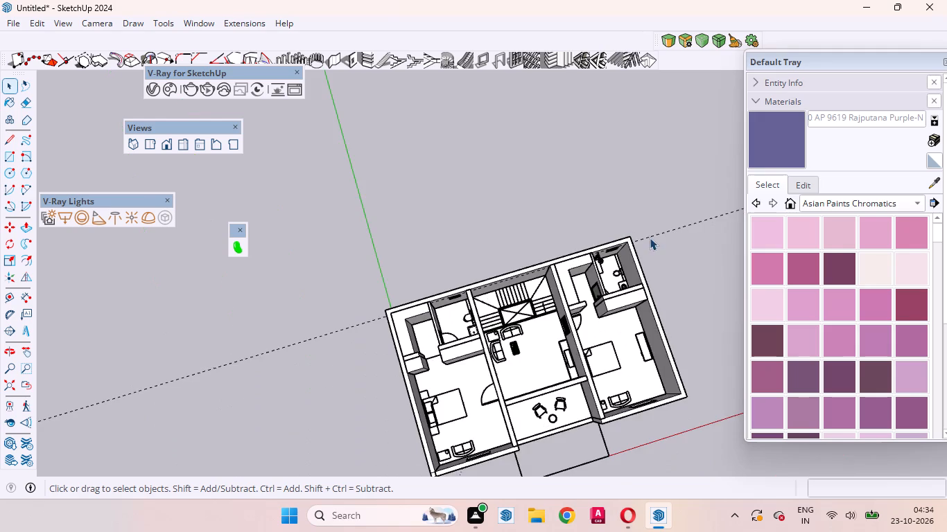
{"action": "scroll", "coordinate": [422, 299], "scroll_direction": "up", "scroll_amount": 14}
{"action": "scroll", "coordinate": [527, 319], "scroll_direction": "up", "scroll_amount": 1}
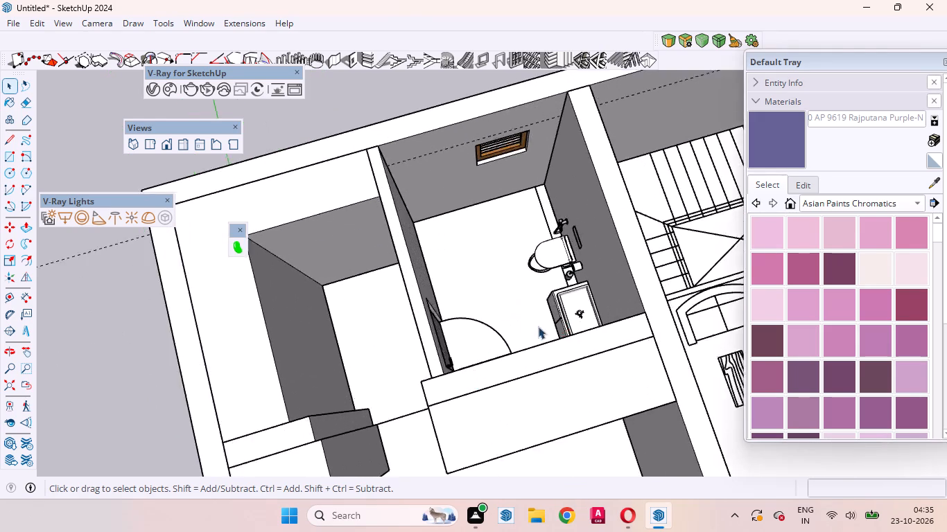
{"action": "middle_click_drag", "start_coordinate": [555, 329], "coordinate": [790, 284]}
{"action": "scroll", "coordinate": [562, 260], "scroll_direction": "up", "scroll_amount": 14}
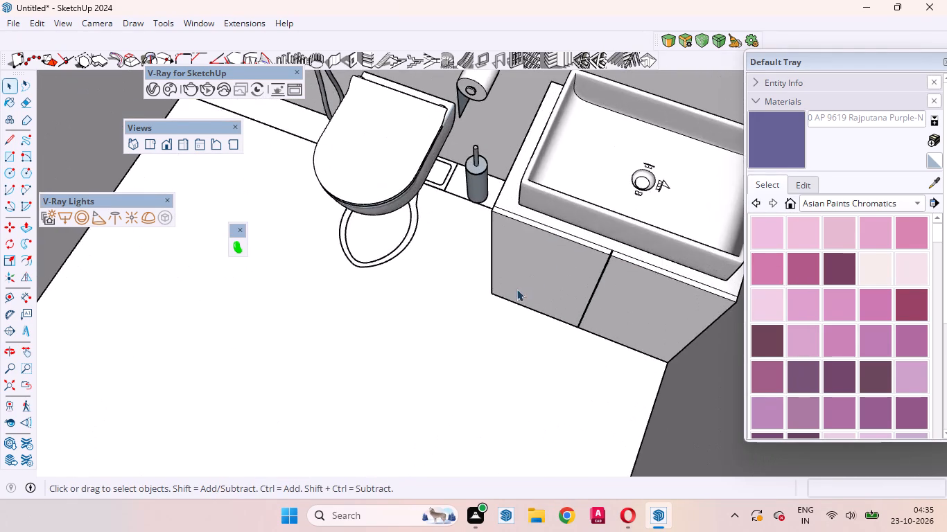
{"action": "middle_click_drag", "start_coordinate": [516, 290], "coordinate": [766, 215]}
{"action": "scroll", "coordinate": [737, 215], "scroll_direction": "up", "scroll_amount": 1}
{"action": "scroll", "coordinate": [510, 159], "scroll_direction": "up", "scroll_amount": 9}
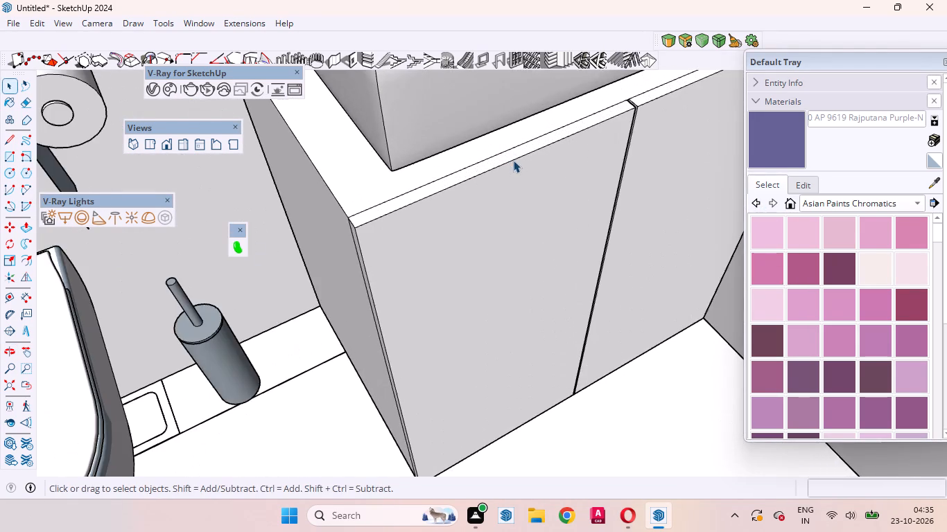
{"action": "middle_click_drag", "start_coordinate": [478, 193], "coordinate": [367, 228]}
{"action": "scroll", "coordinate": [367, 228], "scroll_direction": "up", "scroll_amount": 1}
{"action": "scroll", "coordinate": [396, 269], "scroll_direction": "down", "scroll_amount": 5}
{"action": "scroll", "coordinate": [566, 244], "scroll_direction": "down", "scroll_amount": 3}
{"action": "middle_click_drag", "start_coordinate": [400, 258], "coordinate": [434, 262]}
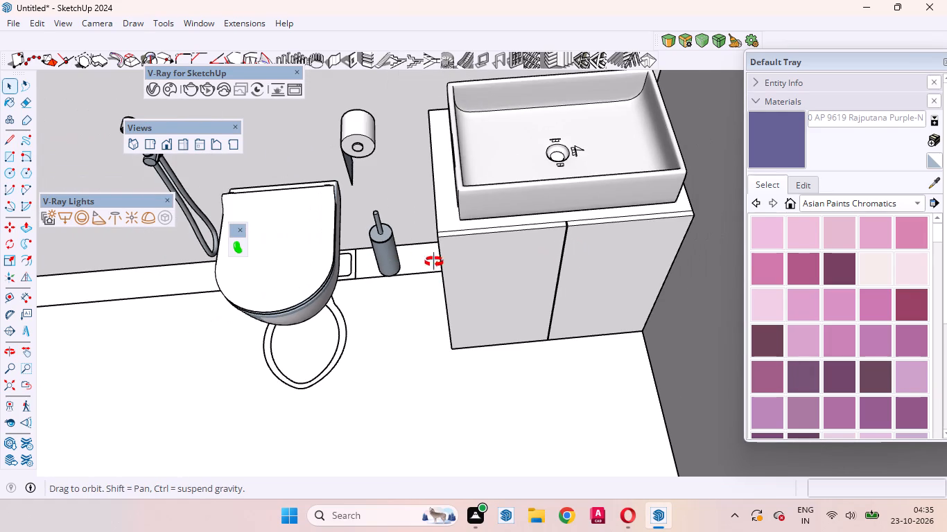
{"action": "middle_click_drag", "start_coordinate": [434, 262], "coordinate": [568, 284]}
{"action": "scroll", "coordinate": [497, 297], "scroll_direction": "down", "scroll_amount": 5}
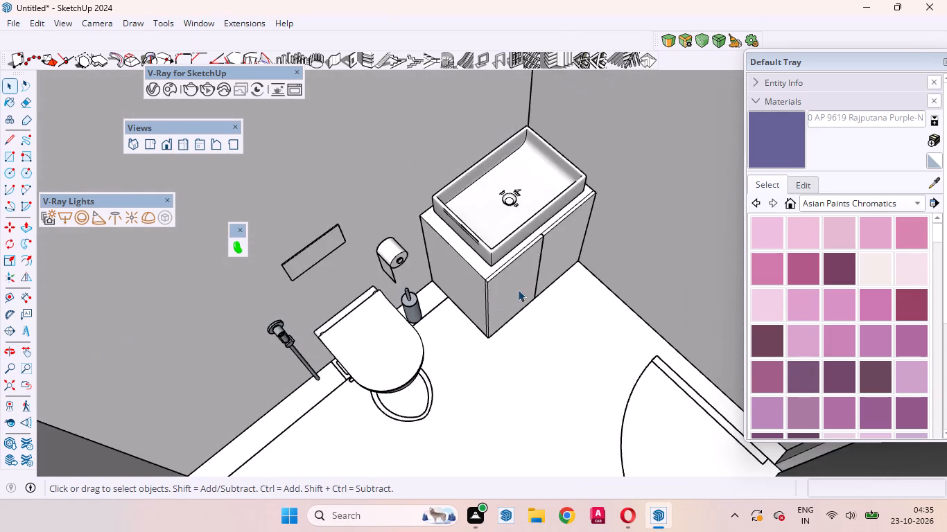
{"action": "scroll", "coordinate": [522, 290], "scroll_direction": "down", "scroll_amount": 14}
{"action": "scroll", "coordinate": [432, 378], "scroll_direction": "down", "scroll_amount": 6}
{"action": "scroll", "coordinate": [496, 411], "scroll_direction": "down", "scroll_amount": 6}
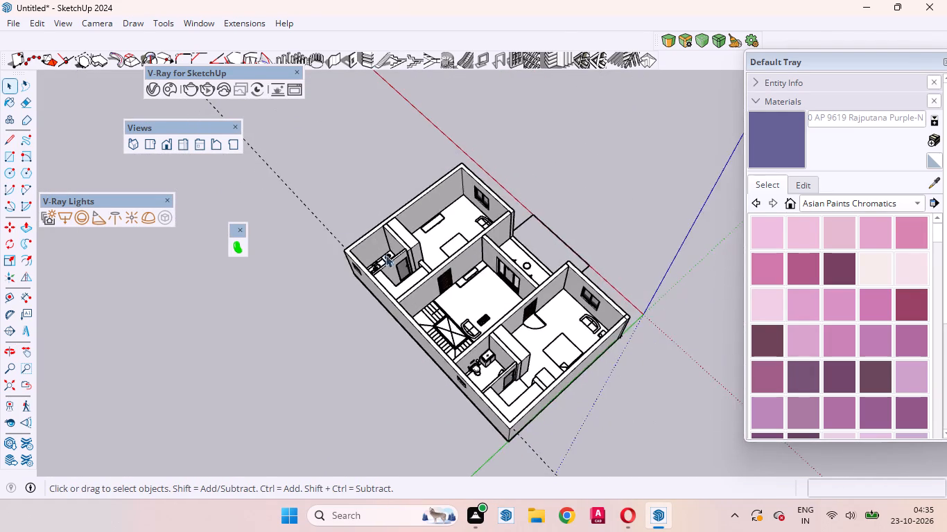
Examine the wall-mounted shower in relation to the ventilator, the door and the shower area outline on the floor.
{"action": "scroll", "coordinate": [341, 214], "scroll_direction": "up", "scroll_amount": 20}
{"action": "middle_click_drag", "start_coordinate": [428, 335], "coordinate": [592, 321]}
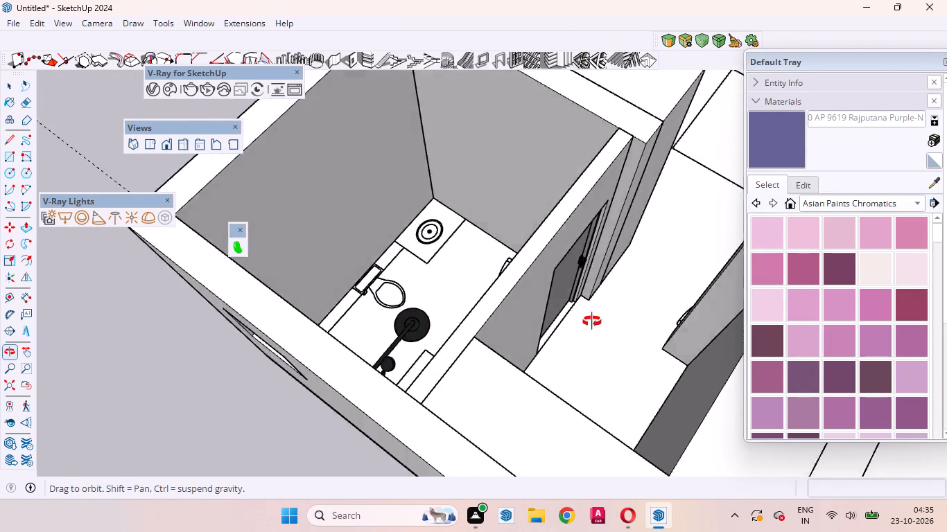
{"action": "middle_click_drag", "start_coordinate": [592, 321], "coordinate": [946, 387]}
{"action": "scroll", "coordinate": [559, 327], "scroll_direction": "down", "scroll_amount": 5}
{"action": "middle_click_drag", "start_coordinate": [516, 389], "coordinate": [863, 346]}
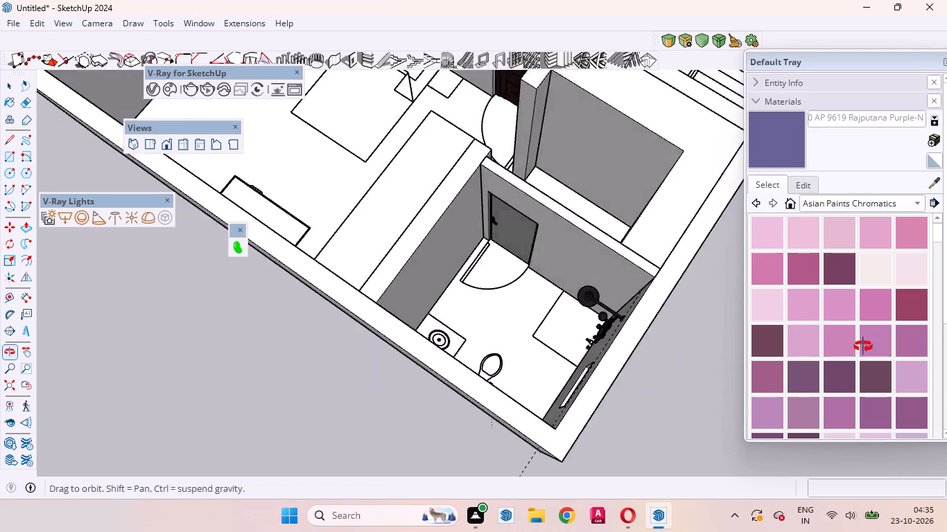
{"action": "middle_click_drag", "start_coordinate": [863, 346], "coordinate": [930, 321]}
{"action": "scroll", "coordinate": [689, 214], "scroll_direction": "up", "scroll_amount": 5}
{"action": "middle_click_drag", "start_coordinate": [505, 273], "coordinate": [812, 234]}
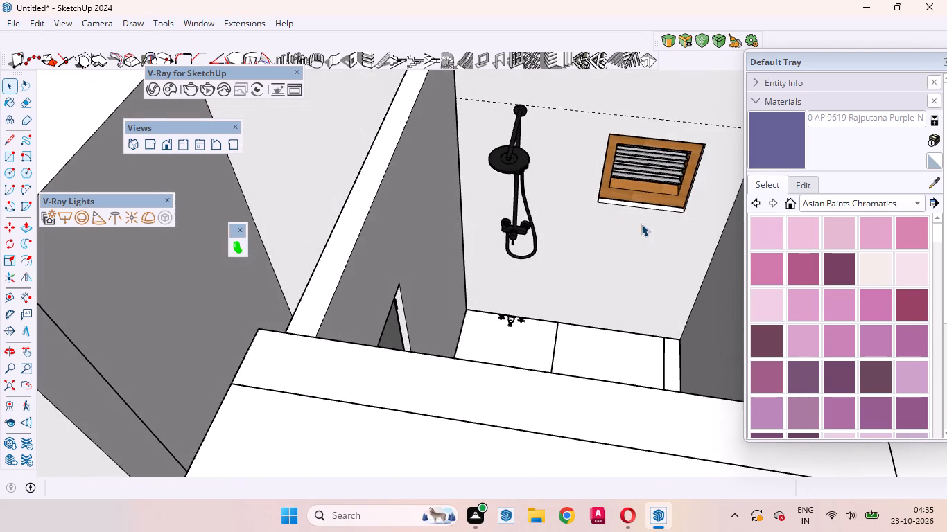
{"action": "scroll", "coordinate": [565, 260], "scroll_direction": "up", "scroll_amount": 3}
{"action": "scroll", "coordinate": [482, 330], "scroll_direction": "down", "scroll_amount": 4}
{"action": "middle_click_drag", "start_coordinate": [546, 337], "coordinate": [546, 386]}
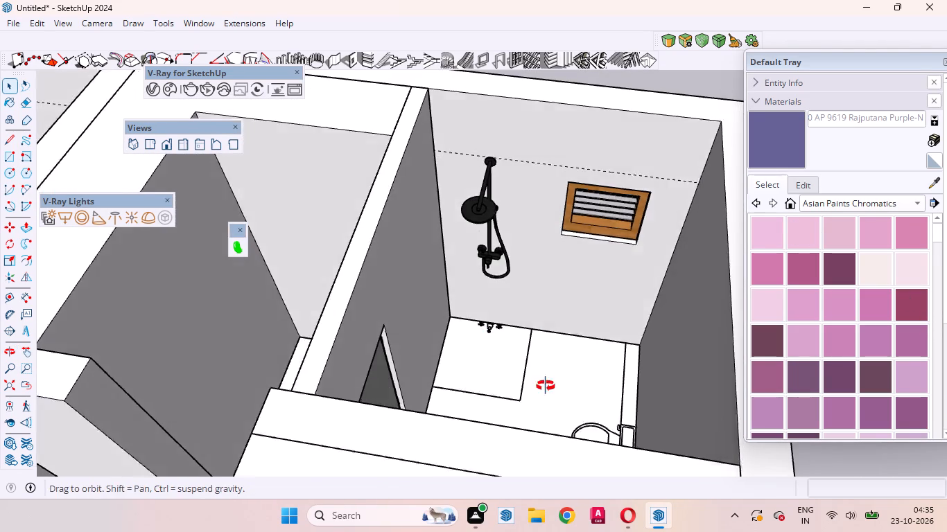
{"action": "middle_click_drag", "start_coordinate": [546, 386], "coordinate": [541, 432]}
{"action": "scroll", "coordinate": [443, 398], "scroll_direction": "down", "scroll_amount": 4}
{"action": "scroll", "coordinate": [455, 368], "scroll_direction": "up", "scroll_amount": 3}
{"action": "middle_click_drag", "start_coordinate": [477, 369], "coordinate": [390, 407]}
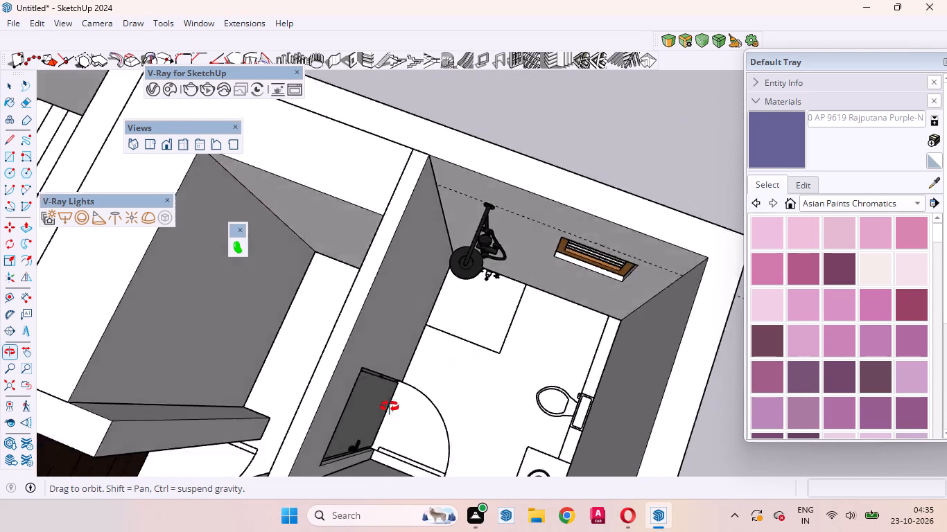
{"action": "middle_click_drag", "start_coordinate": [390, 407], "coordinate": [313, 364]}
{"action": "scroll", "coordinate": [436, 301], "scroll_direction": "up", "scroll_amount": 4}
{"action": "scroll", "coordinate": [451, 340], "scroll_direction": "down", "scroll_amount": 3}
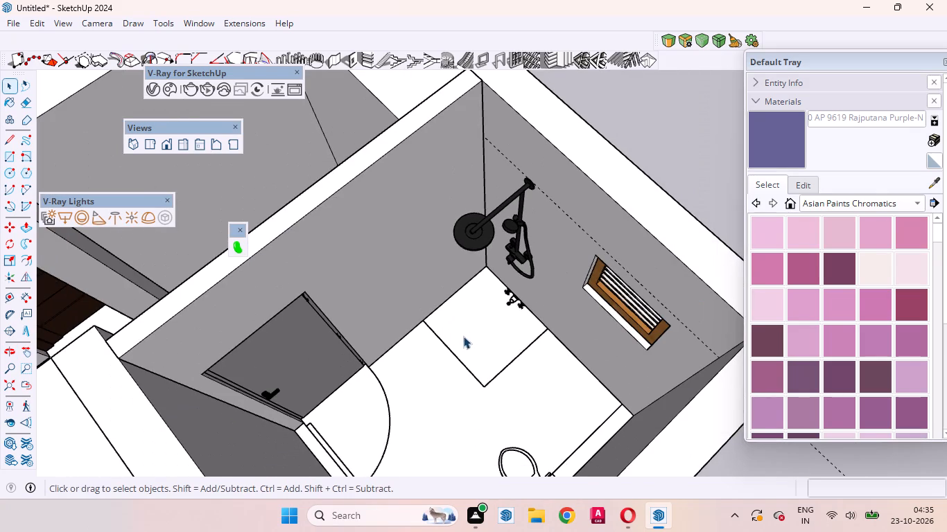
Check the length of the shower area outline's side nearest the door with the Dimension tool, without placing a dimension.
{"action": "key", "text": "d"}
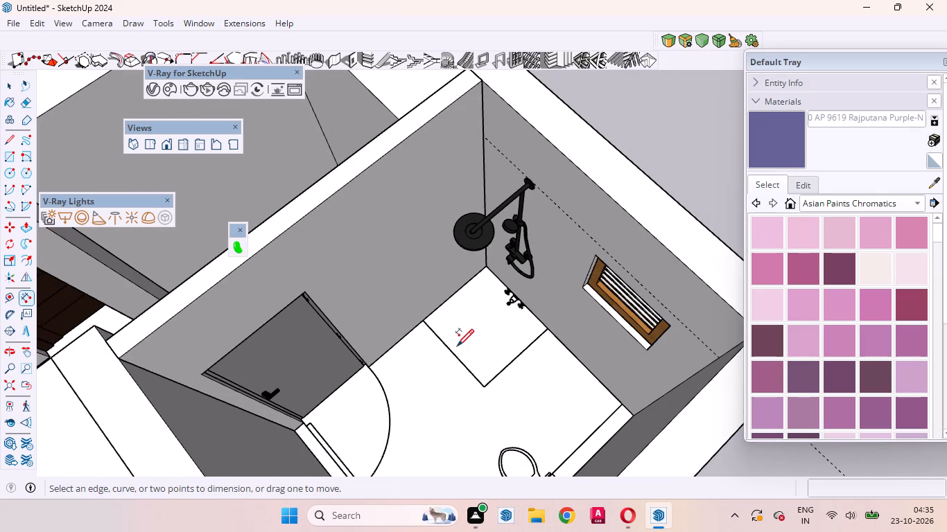
{"action": "scroll", "coordinate": [419, 301], "scroll_direction": "up", "scroll_amount": 4}
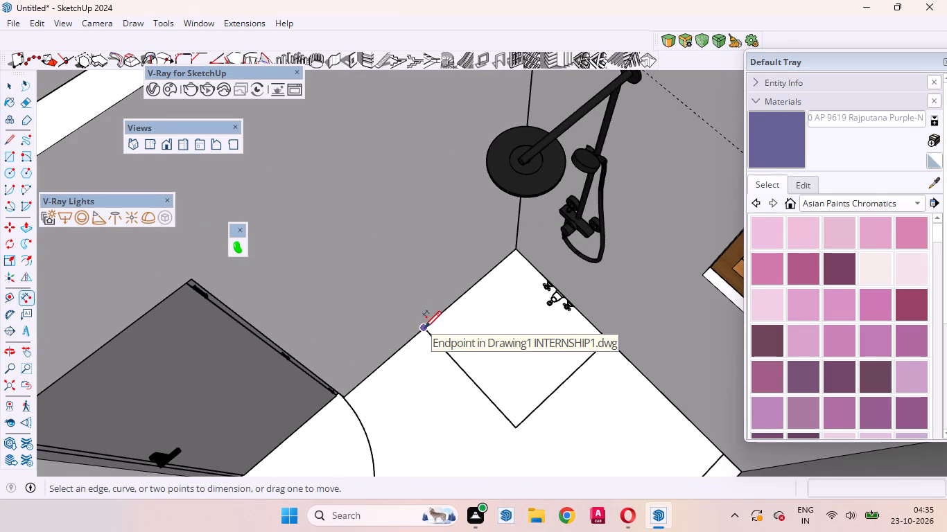
{"action": "left_click", "coordinate": [424, 327]}
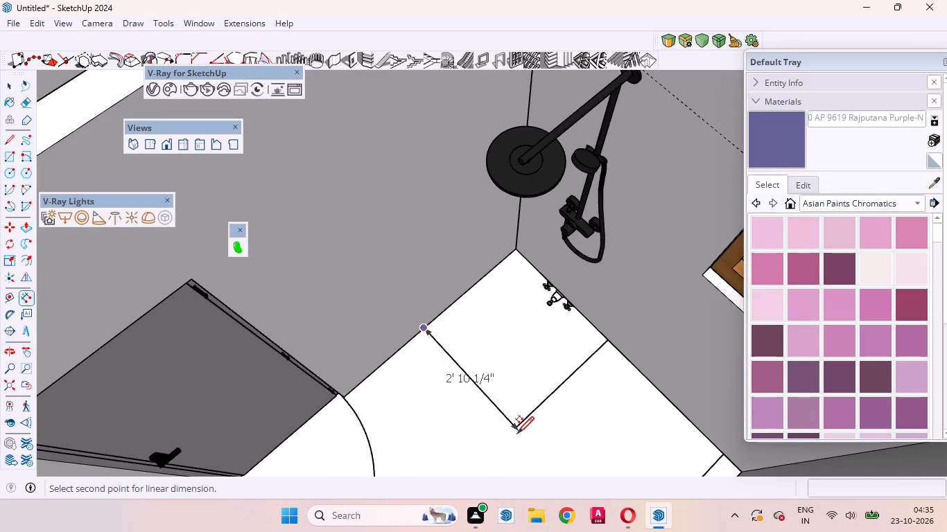
{"action": "key", "text": "space"}
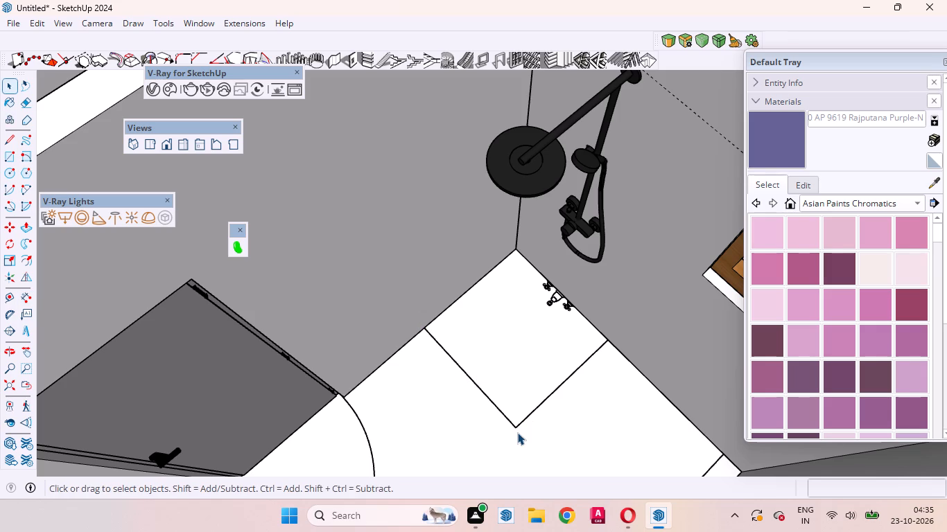
Delete the horizontal guide line from the bathroom's rear wall.
{"action": "scroll", "coordinate": [487, 416], "scroll_direction": "down", "scroll_amount": 8}
{"action": "middle_click_drag", "start_coordinate": [497, 395], "coordinate": [532, 341]}
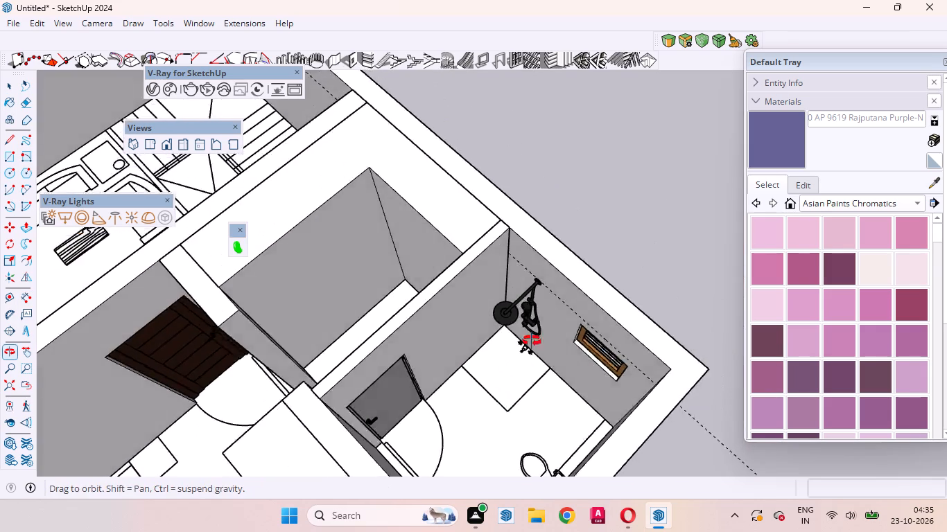
{"action": "middle_click_drag", "start_coordinate": [532, 341], "coordinate": [645, 244]}
{"action": "scroll", "coordinate": [309, 375], "scroll_direction": "down", "scroll_amount": 5}
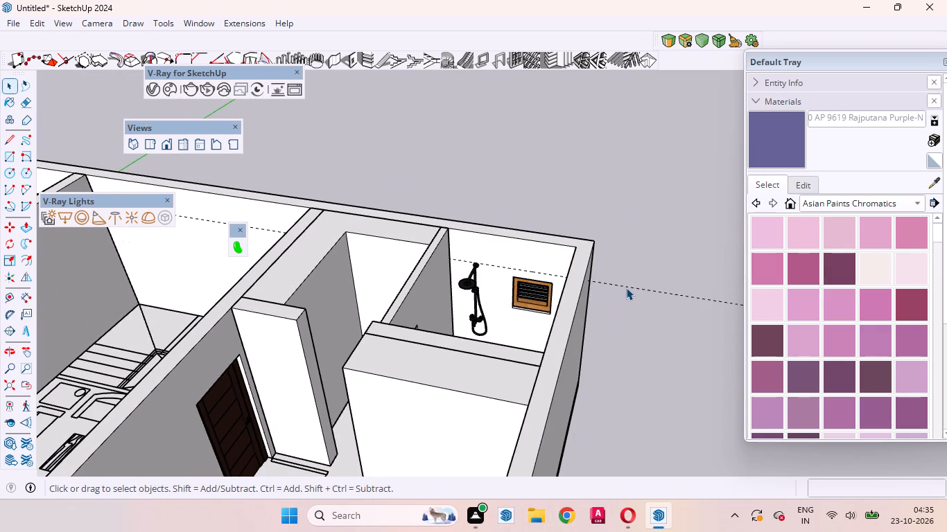
{"action": "left_click", "coordinate": [626, 287]}
{"action": "key", "text": "Delete"}
Examine the mounted shower and the toilet and washbasin outlines on the bathroom floor.
{"action": "scroll", "coordinate": [519, 314], "scroll_direction": "up", "scroll_amount": 10}
{"action": "middle_click_drag", "start_coordinate": [421, 346], "coordinate": [426, 344]}
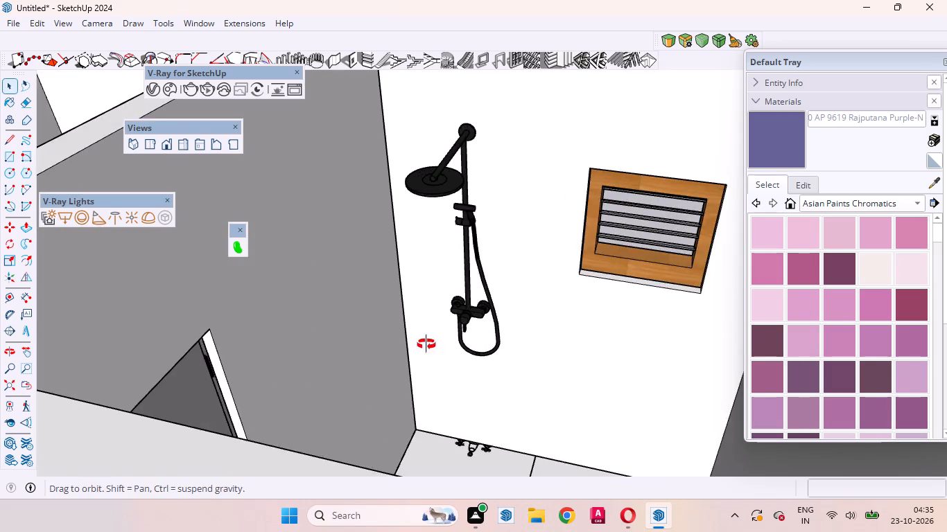
{"action": "middle_click_drag", "start_coordinate": [426, 344], "coordinate": [528, 467]}
{"action": "scroll", "coordinate": [331, 374], "scroll_direction": "down", "scroll_amount": 7}
{"action": "scroll", "coordinate": [299, 309], "scroll_direction": "down", "scroll_amount": 5}
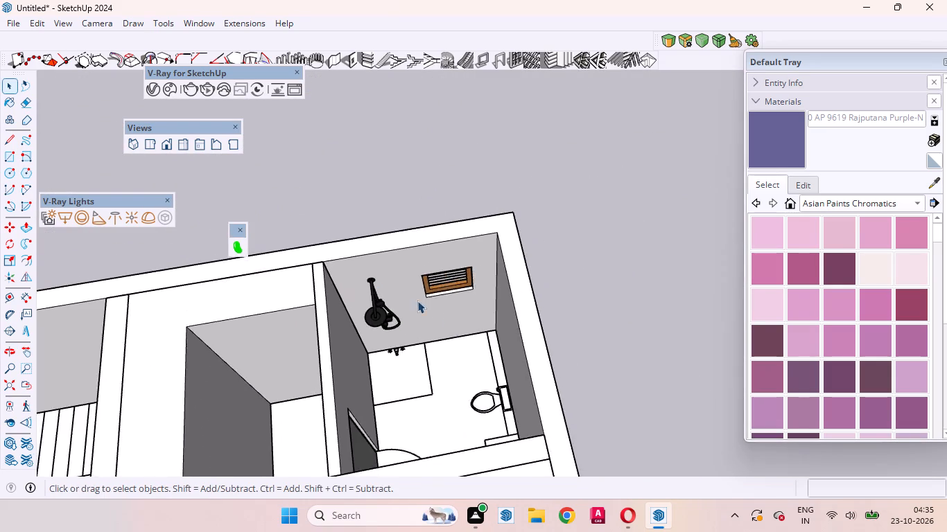
{"action": "scroll", "coordinate": [465, 398], "scroll_direction": "up", "scroll_amount": 12}
{"action": "middle_click_drag", "start_coordinate": [487, 412], "coordinate": [742, 415]}
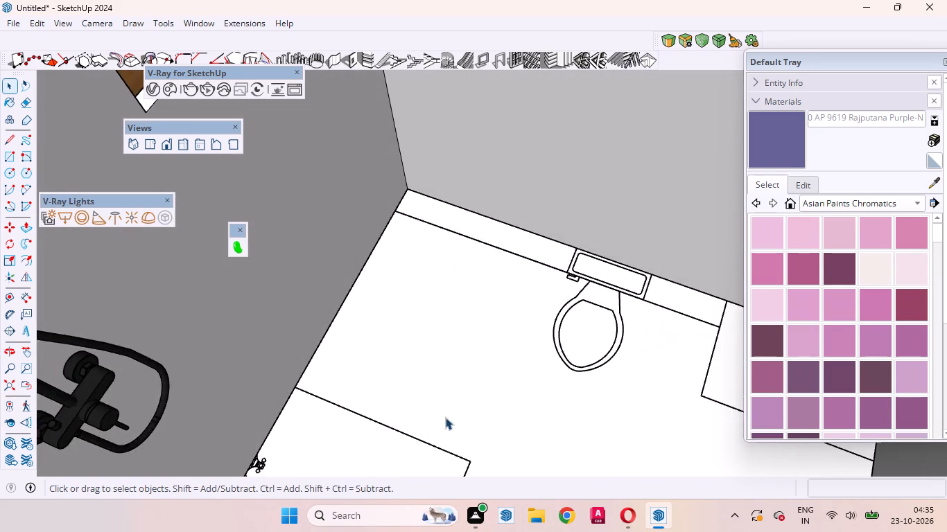
{"action": "scroll", "coordinate": [445, 417], "scroll_direction": "down", "scroll_amount": 10}
{"action": "scroll", "coordinate": [471, 292], "scroll_direction": "down", "scroll_amount": 5}
{"action": "scroll", "coordinate": [524, 369], "scroll_direction": "up", "scroll_amount": 6}
{"action": "middle_click_drag", "start_coordinate": [506, 381], "coordinate": [562, 406]}
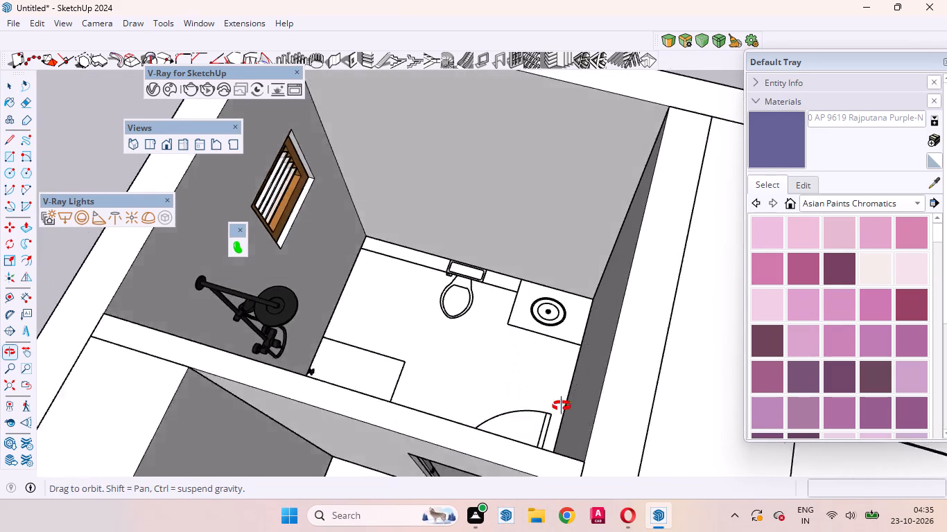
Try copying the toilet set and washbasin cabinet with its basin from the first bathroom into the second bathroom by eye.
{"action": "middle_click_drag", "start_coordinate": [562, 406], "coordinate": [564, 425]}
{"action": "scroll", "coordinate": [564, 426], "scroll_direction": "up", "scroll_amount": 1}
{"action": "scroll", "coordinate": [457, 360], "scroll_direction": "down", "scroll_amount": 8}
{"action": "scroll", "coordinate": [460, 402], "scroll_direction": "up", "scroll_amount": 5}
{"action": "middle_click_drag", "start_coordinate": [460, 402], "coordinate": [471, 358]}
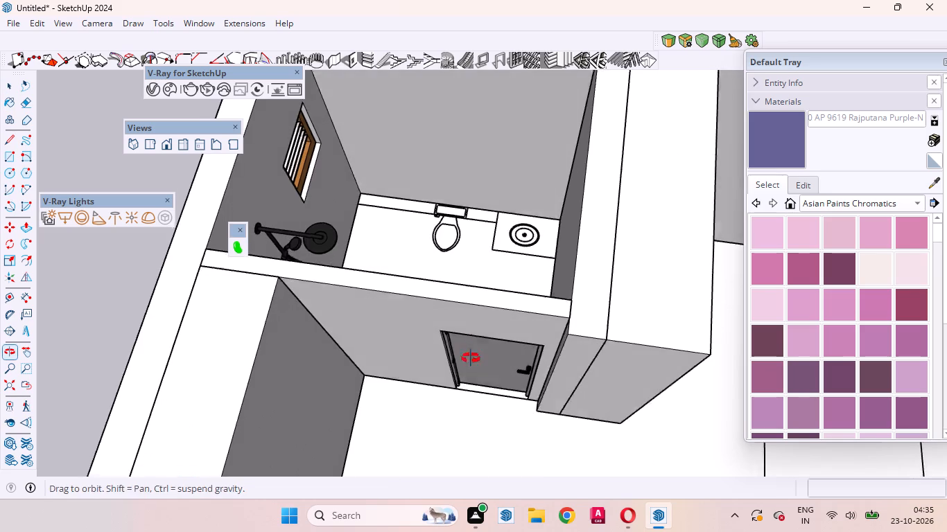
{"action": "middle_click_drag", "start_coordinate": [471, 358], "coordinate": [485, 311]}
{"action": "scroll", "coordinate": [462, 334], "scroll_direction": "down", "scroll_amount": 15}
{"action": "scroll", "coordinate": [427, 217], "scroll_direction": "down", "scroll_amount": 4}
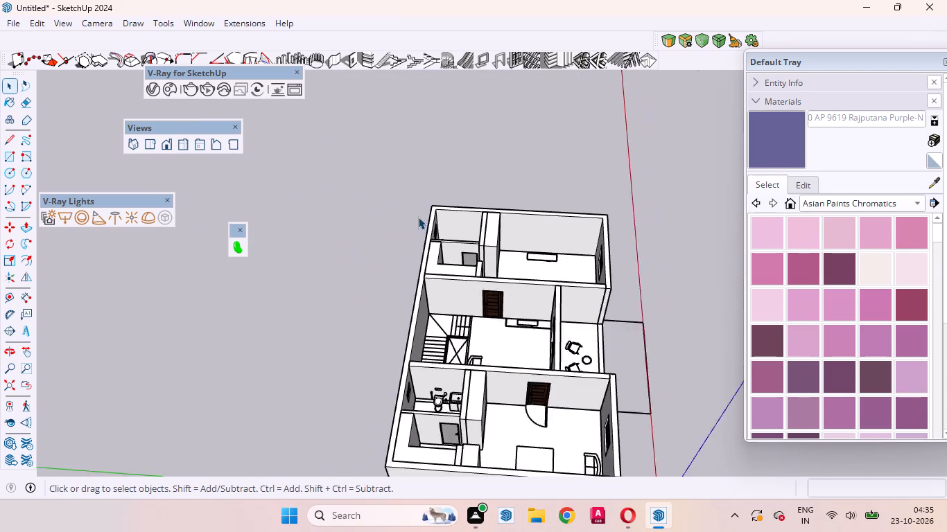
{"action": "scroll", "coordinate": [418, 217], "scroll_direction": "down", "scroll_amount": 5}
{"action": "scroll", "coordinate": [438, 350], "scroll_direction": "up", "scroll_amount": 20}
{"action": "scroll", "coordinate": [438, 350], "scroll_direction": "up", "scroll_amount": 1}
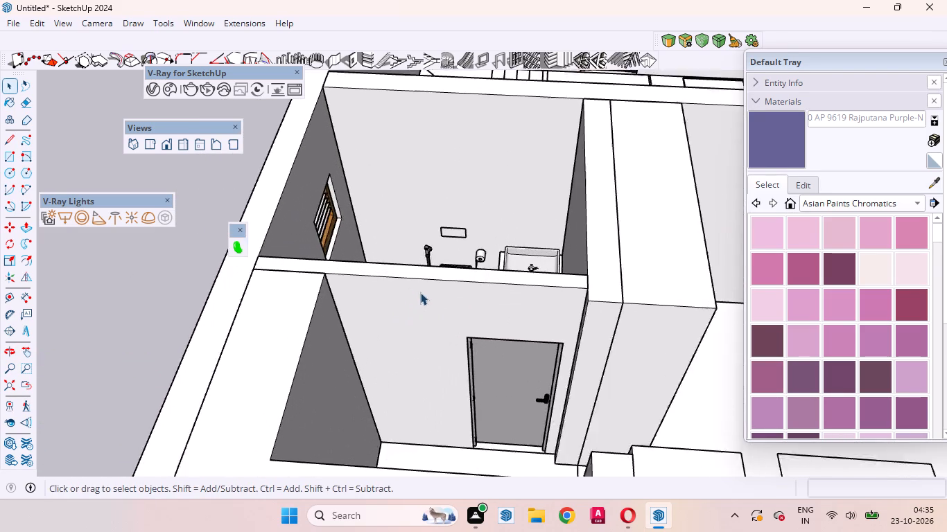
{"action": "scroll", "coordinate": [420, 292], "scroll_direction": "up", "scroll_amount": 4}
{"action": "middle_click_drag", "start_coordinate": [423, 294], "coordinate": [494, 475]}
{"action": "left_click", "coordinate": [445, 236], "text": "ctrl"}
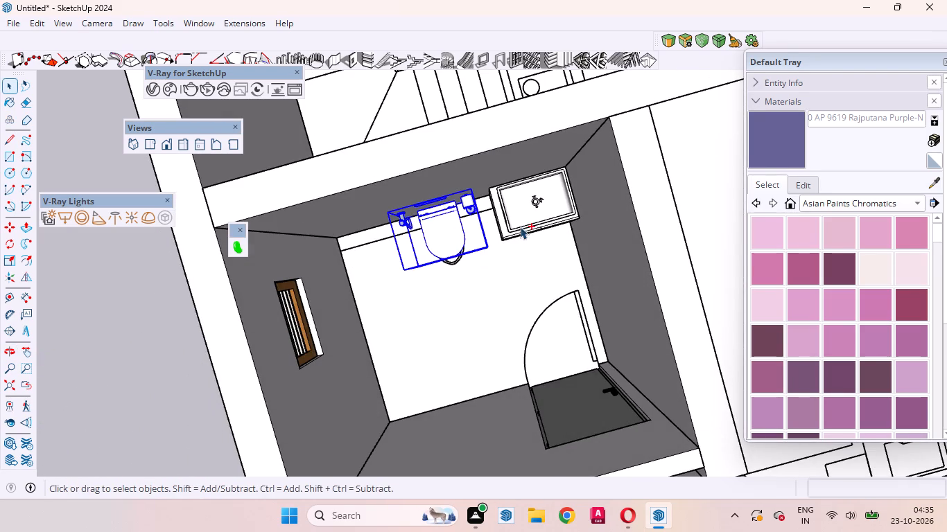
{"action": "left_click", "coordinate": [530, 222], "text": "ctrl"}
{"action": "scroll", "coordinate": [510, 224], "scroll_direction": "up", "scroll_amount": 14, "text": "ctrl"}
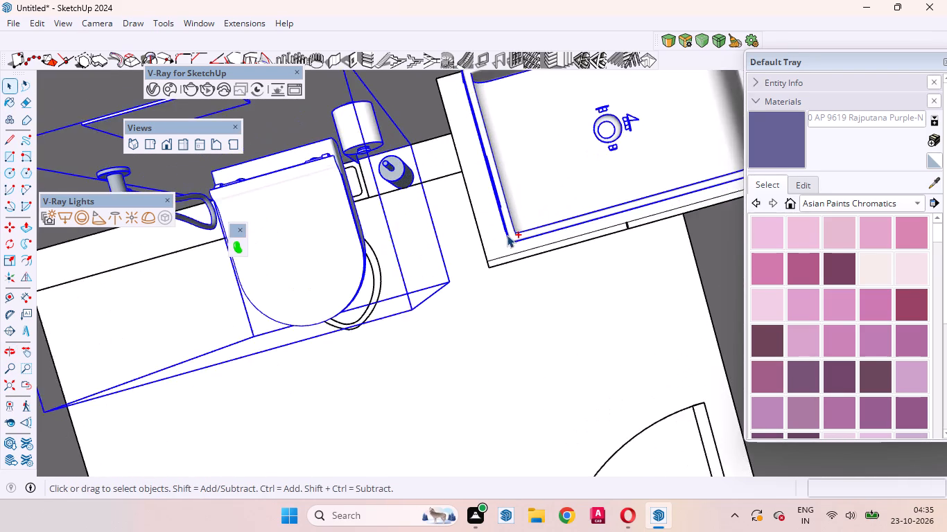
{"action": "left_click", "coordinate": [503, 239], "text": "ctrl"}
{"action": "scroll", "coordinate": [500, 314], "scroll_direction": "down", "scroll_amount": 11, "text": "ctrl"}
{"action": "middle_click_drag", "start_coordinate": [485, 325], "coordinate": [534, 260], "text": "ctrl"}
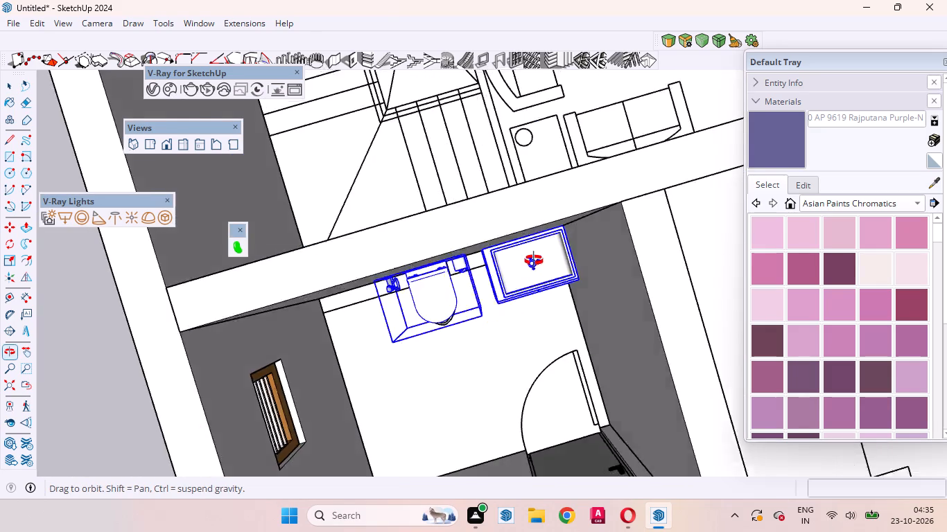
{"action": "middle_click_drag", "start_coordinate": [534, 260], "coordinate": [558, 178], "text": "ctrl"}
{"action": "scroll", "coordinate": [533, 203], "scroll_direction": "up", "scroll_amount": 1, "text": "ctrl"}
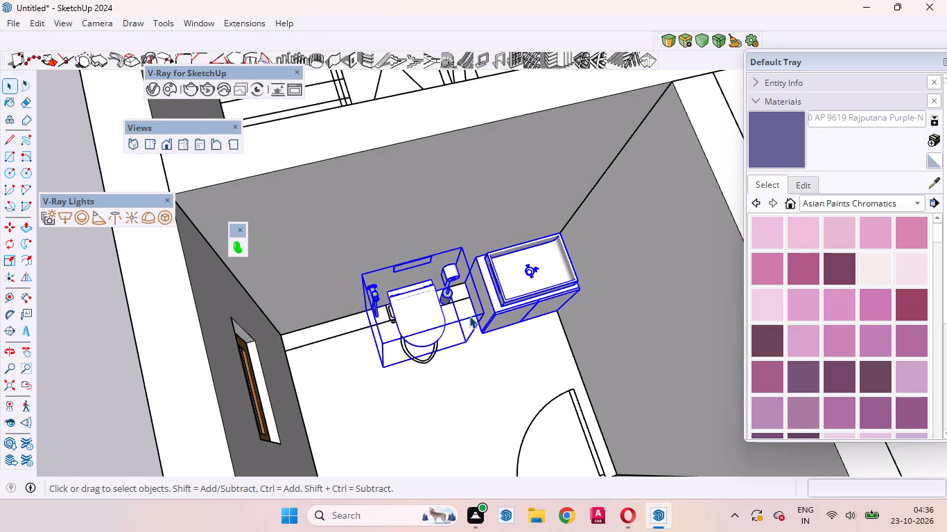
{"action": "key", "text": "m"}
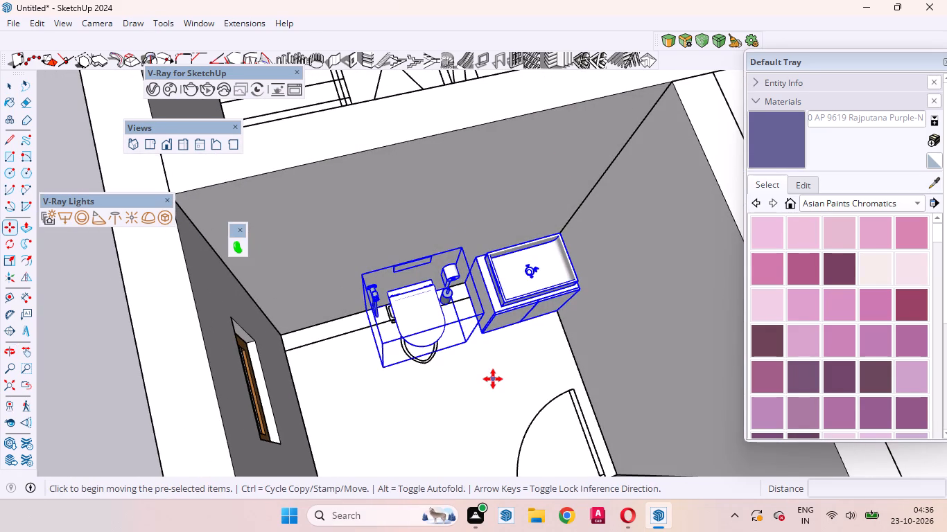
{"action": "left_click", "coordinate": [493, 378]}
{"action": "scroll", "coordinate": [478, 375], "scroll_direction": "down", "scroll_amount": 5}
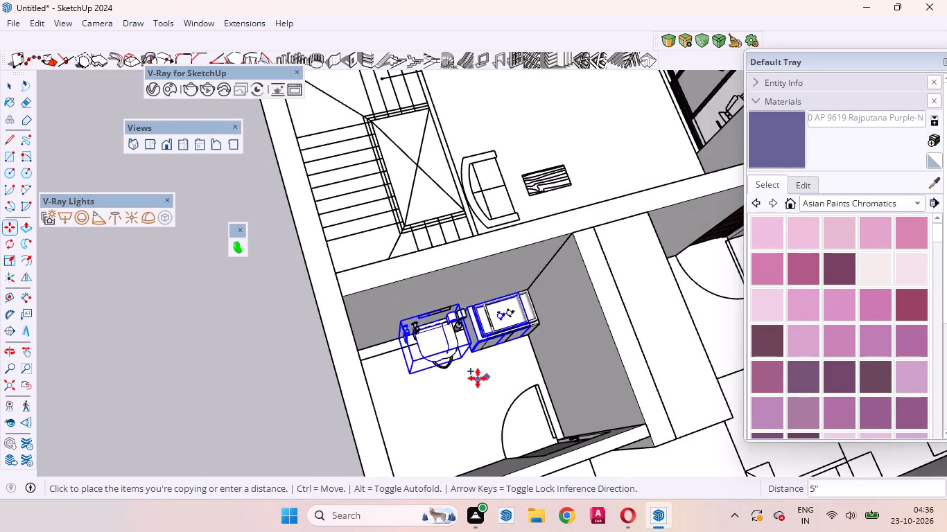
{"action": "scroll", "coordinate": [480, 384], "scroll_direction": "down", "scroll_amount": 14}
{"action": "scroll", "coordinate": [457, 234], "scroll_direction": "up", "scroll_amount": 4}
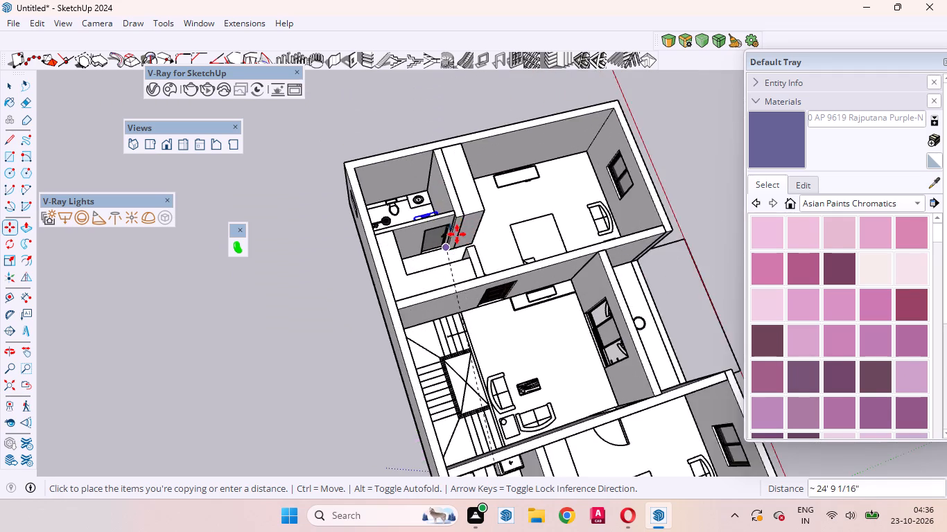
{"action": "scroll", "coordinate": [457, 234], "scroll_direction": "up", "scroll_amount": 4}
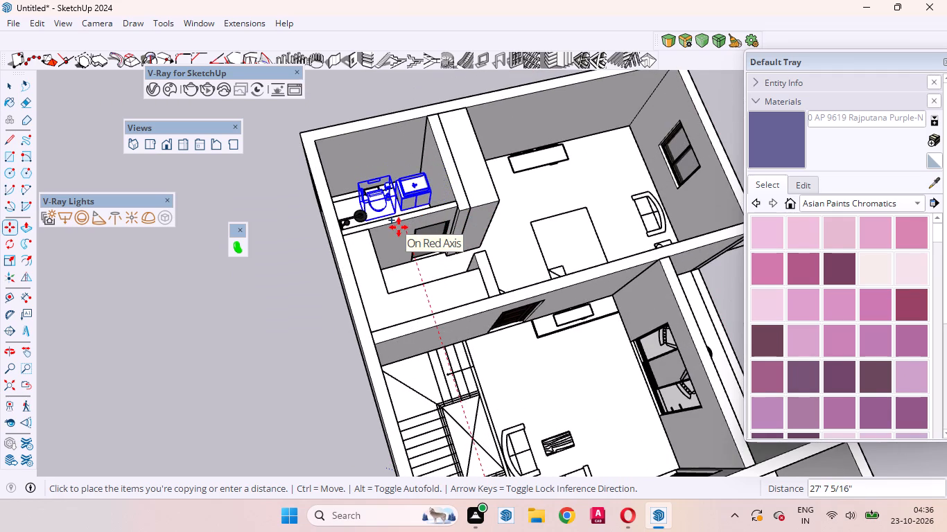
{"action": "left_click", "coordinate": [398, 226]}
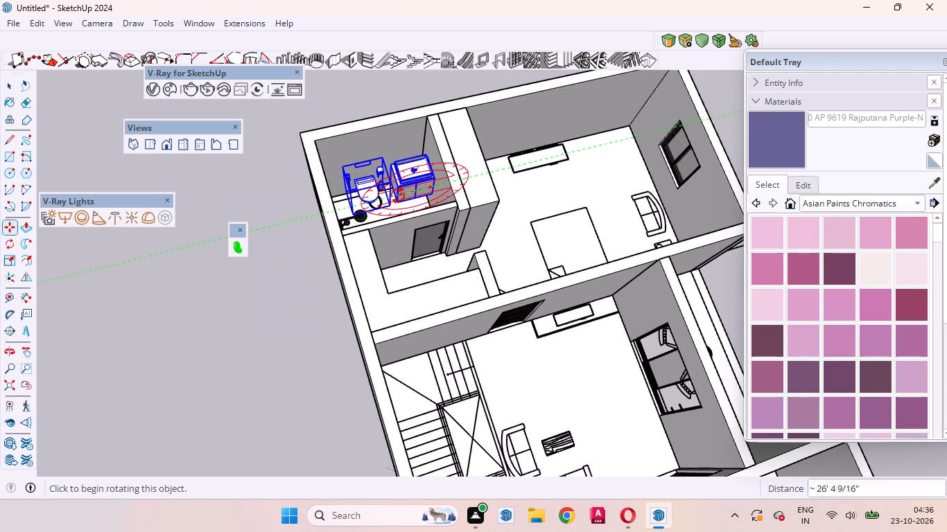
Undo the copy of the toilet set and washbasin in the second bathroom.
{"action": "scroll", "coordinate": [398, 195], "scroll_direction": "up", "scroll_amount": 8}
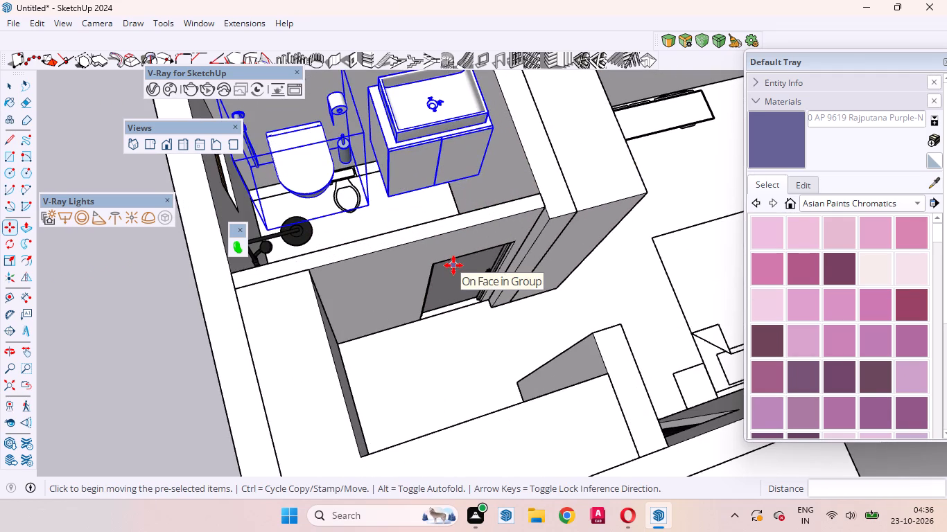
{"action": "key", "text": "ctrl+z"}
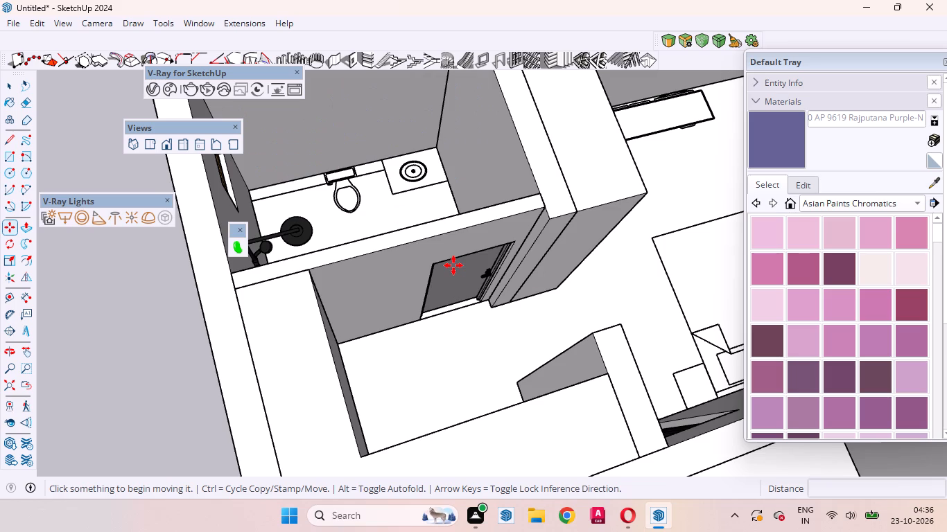
Copy the first bathroom's toilet set, washbasin cabinet and basin by the cabinet's rear bottom corner onto the second bathroom's floor-plan endpoint, about 28' 1" away.
{"action": "scroll", "coordinate": [355, 392], "scroll_direction": "down", "scroll_amount": 4}
{"action": "scroll", "coordinate": [412, 206], "scroll_direction": "down", "scroll_amount": 9}
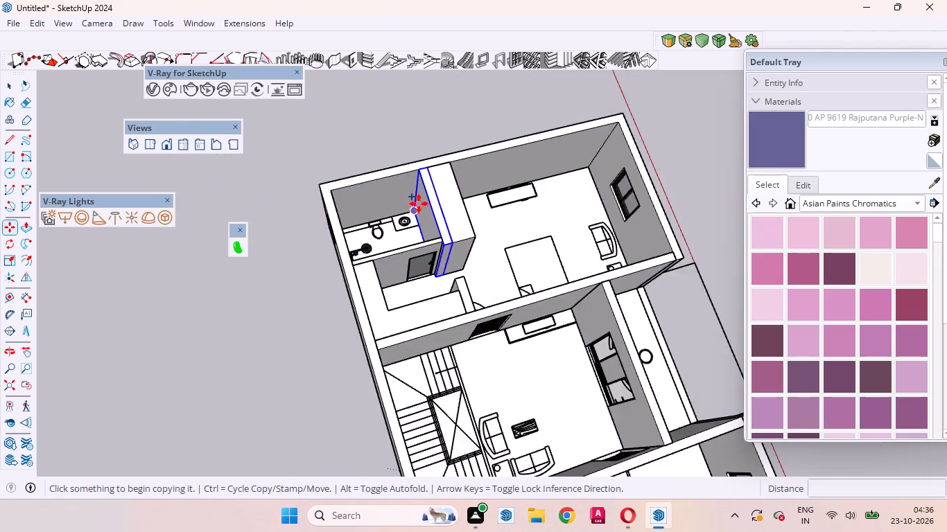
{"action": "scroll", "coordinate": [419, 204], "scroll_direction": "down", "scroll_amount": 3}
{"action": "scroll", "coordinate": [451, 377], "scroll_direction": "up", "scroll_amount": 6}
{"action": "scroll", "coordinate": [455, 388], "scroll_direction": "down", "scroll_amount": 1}
{"action": "scroll", "coordinate": [455, 388], "scroll_direction": "up", "scroll_amount": 3}
{"action": "key", "text": "space"}
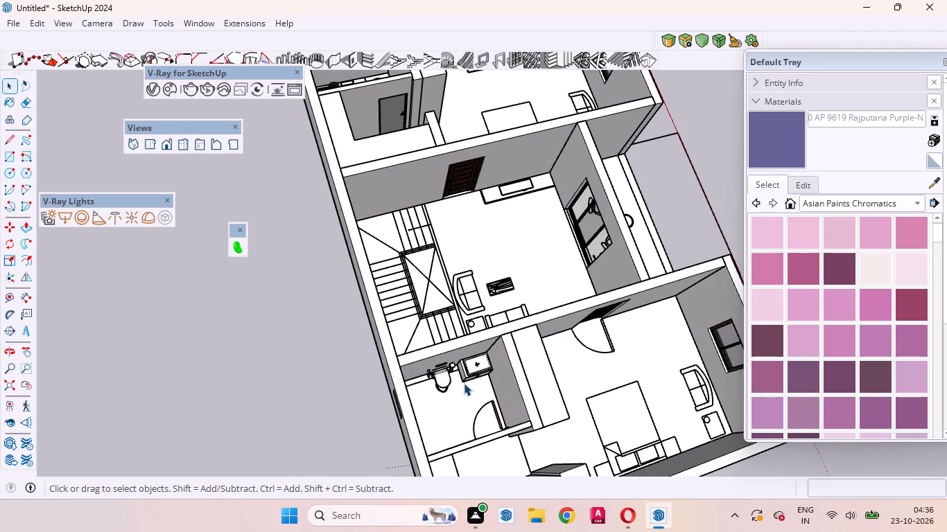
{"action": "scroll", "coordinate": [463, 380], "scroll_direction": "up", "scroll_amount": 14}
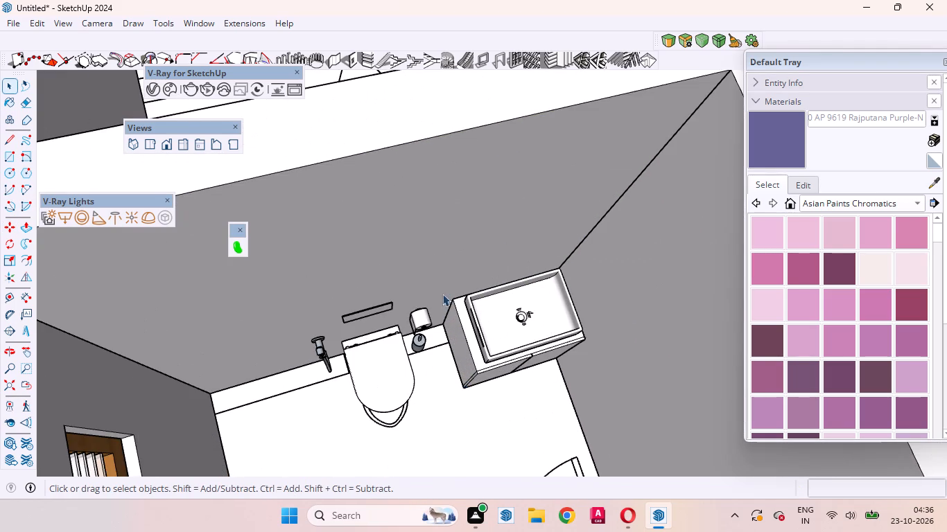
{"action": "middle_click_drag", "start_coordinate": [412, 423], "coordinate": [335, 381]}
{"action": "scroll", "coordinate": [352, 408], "scroll_direction": "up", "scroll_amount": 5}
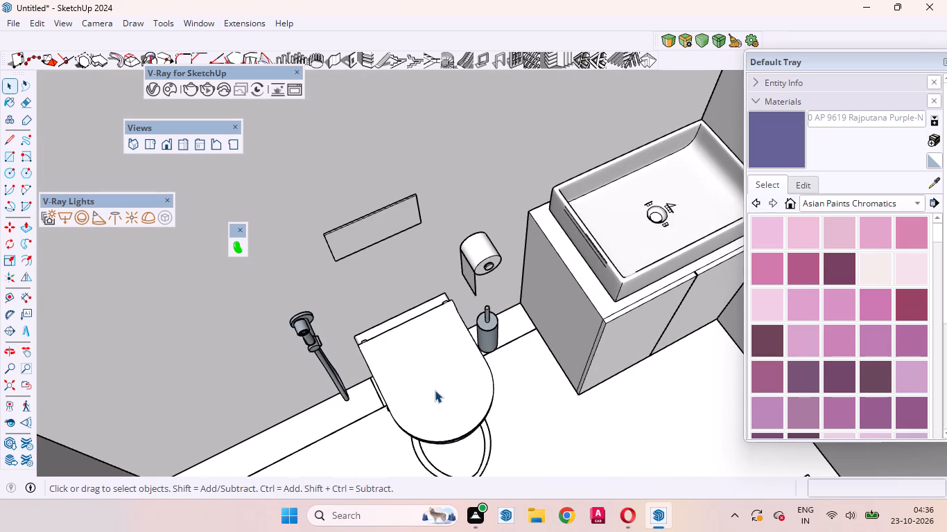
{"action": "left_click", "coordinate": [435, 389]}
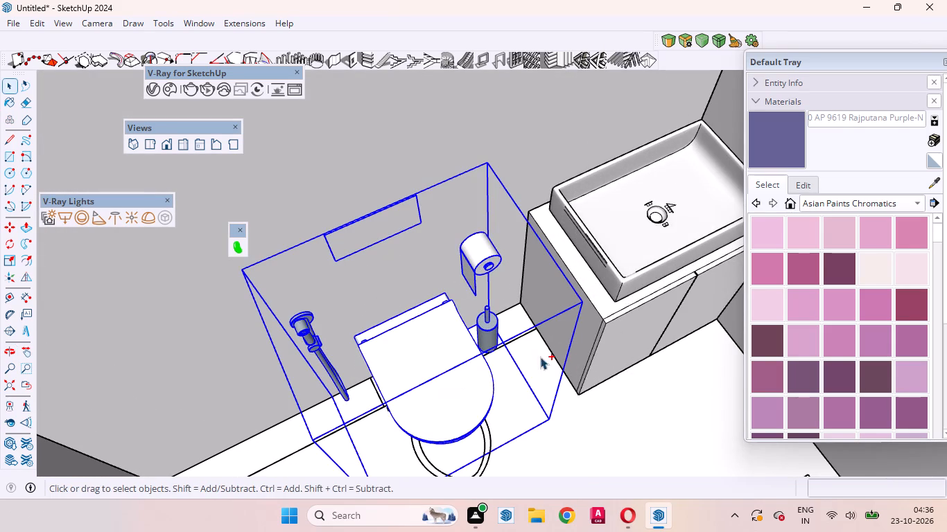
{"action": "left_click", "coordinate": [628, 341], "text": "ctrl"}
{"action": "left_click", "coordinate": [636, 269], "text": "ctrl"}
{"action": "scroll", "coordinate": [590, 316], "scroll_direction": "up", "scroll_amount": 5, "text": "ctrl"}
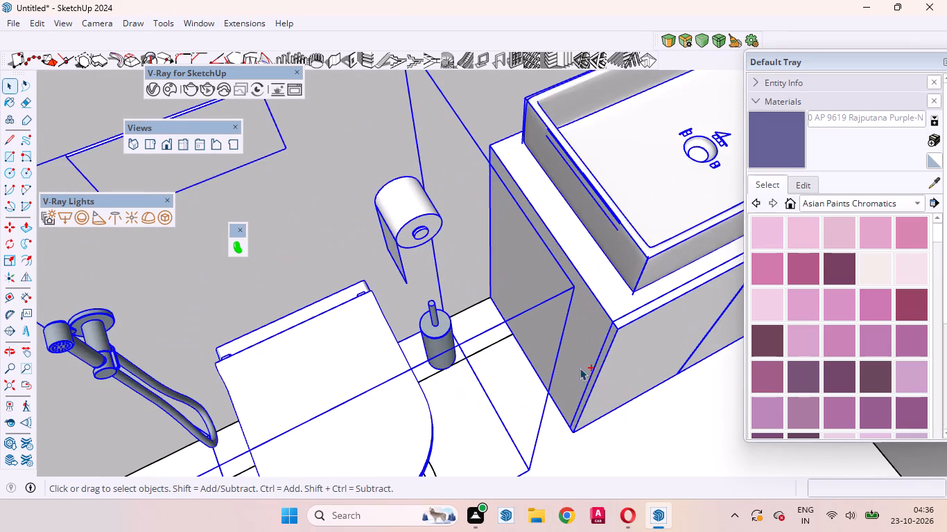
{"action": "middle_click_drag", "start_coordinate": [574, 380], "coordinate": [637, 360], "text": "ctrl"}
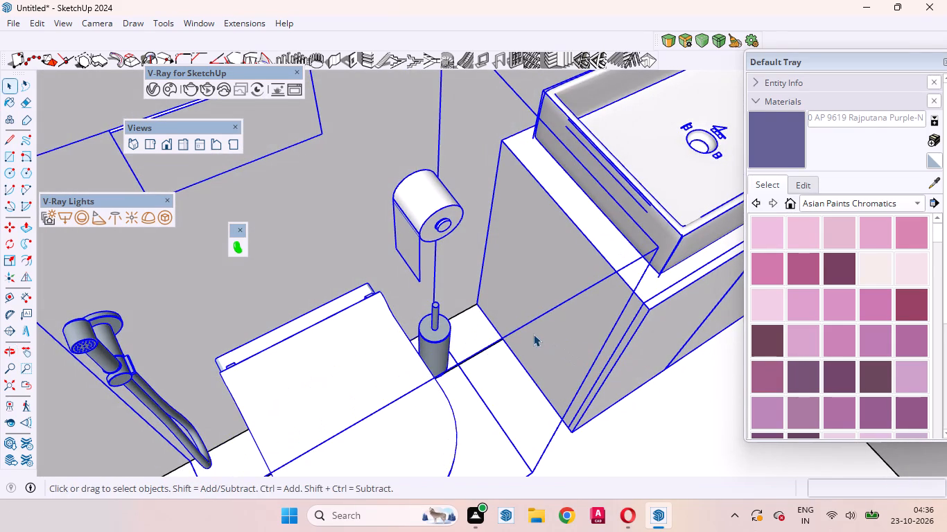
{"action": "key", "text": "m"}
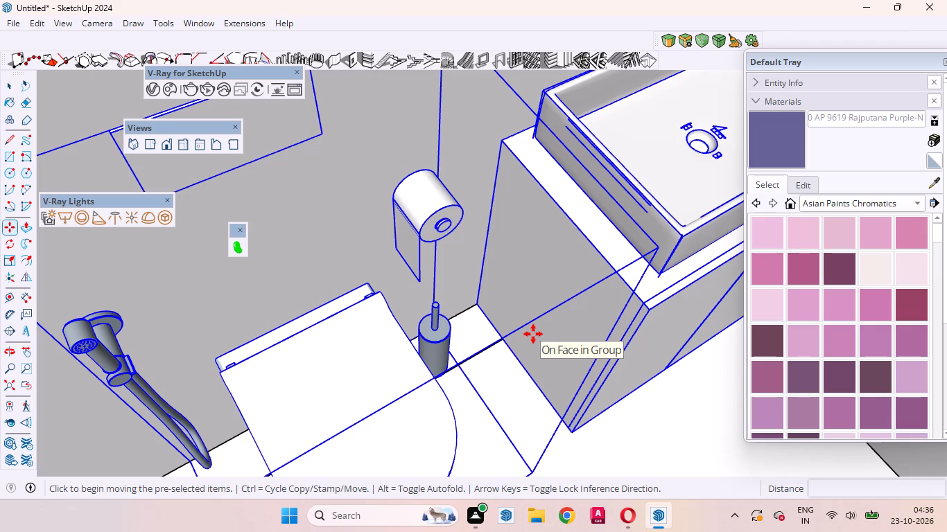
{"action": "left_click", "coordinate": [478, 308]}
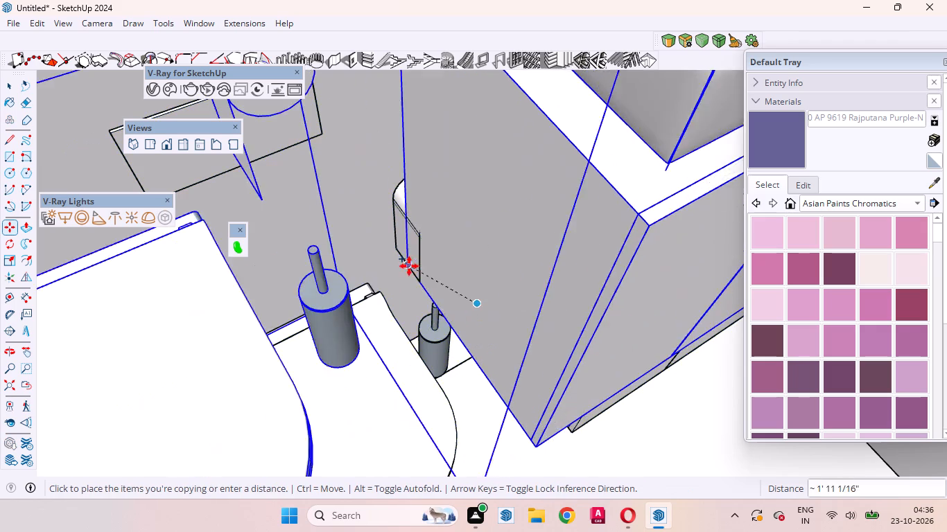
{"action": "scroll", "coordinate": [530, 340], "scroll_direction": "down", "scroll_amount": 20}
{"action": "scroll", "coordinate": [530, 340], "scroll_direction": "down", "scroll_amount": 8}
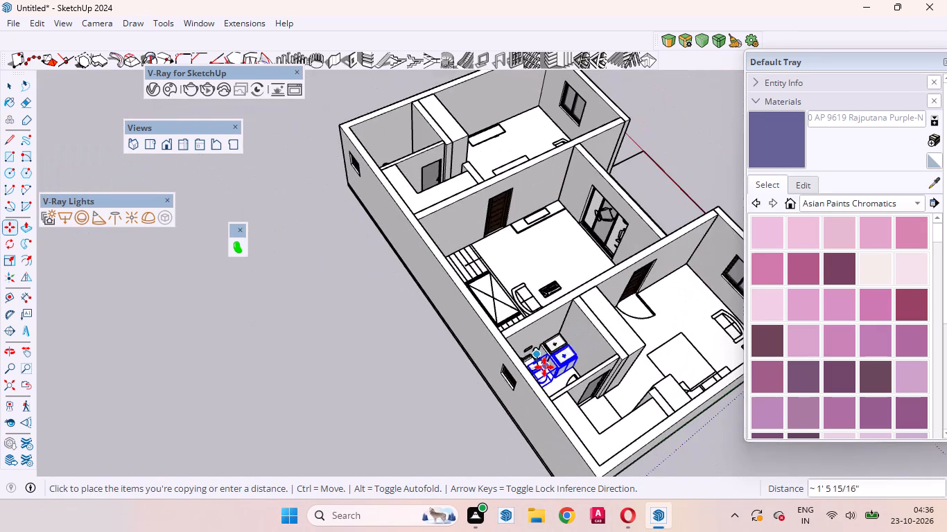
{"action": "scroll", "coordinate": [419, 159], "scroll_direction": "up", "scroll_amount": 14}
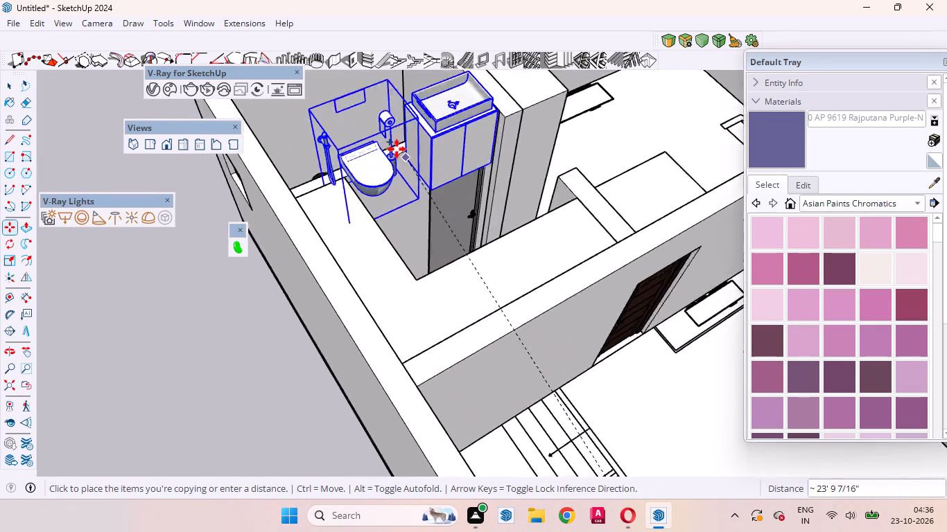
{"action": "middle_click_drag", "start_coordinate": [384, 141], "coordinate": [661, 290]}
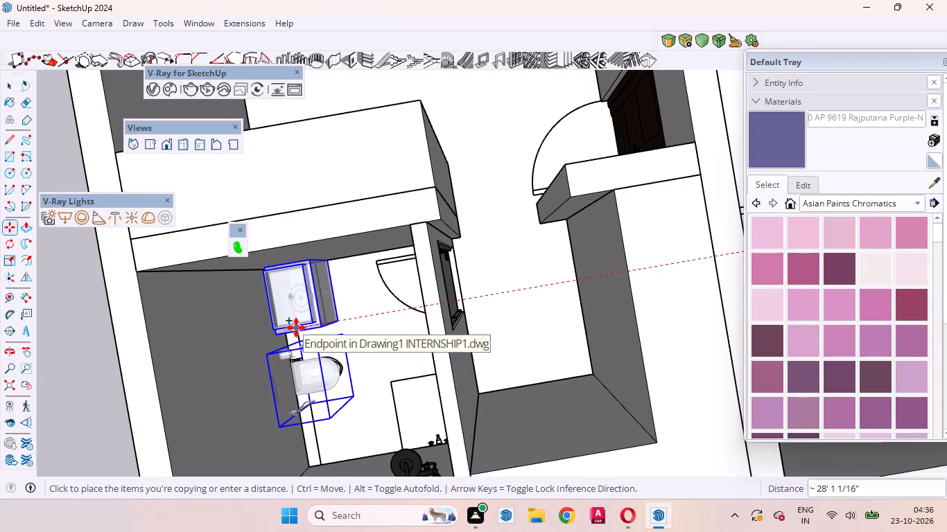
{"action": "left_click", "coordinate": [295, 328]}
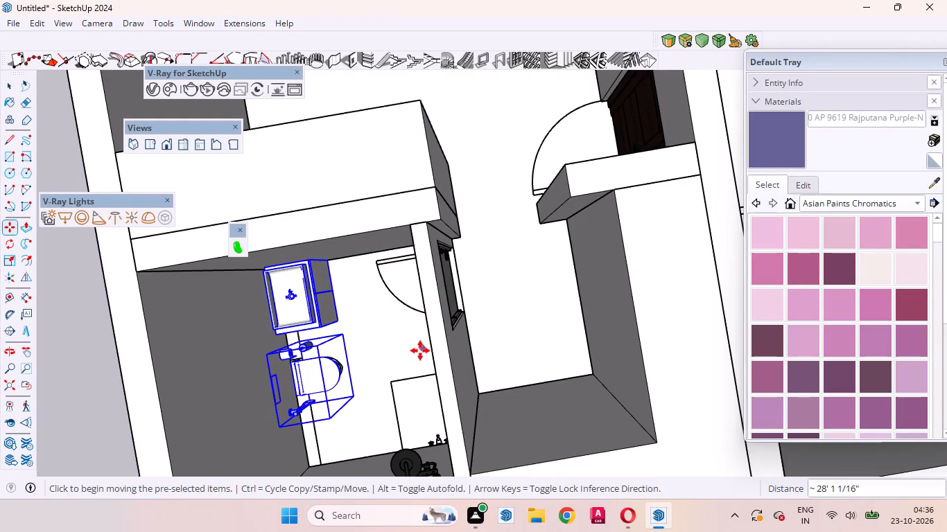
Move the copied toilet set and washbasin about 5 7/16" towards the rear wall, snapping the cabinet's corner to the ledge line endpoint.
{"action": "middle_click_drag", "start_coordinate": [415, 354], "coordinate": [0, 266]}
{"action": "scroll", "coordinate": [290, 210], "scroll_direction": "up", "scroll_amount": 7}
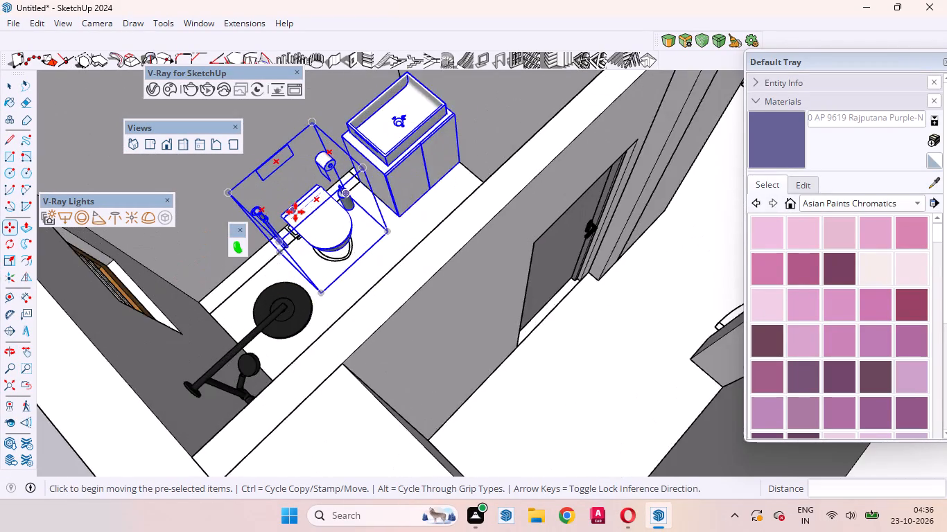
{"action": "scroll", "coordinate": [295, 212], "scroll_direction": "up", "scroll_amount": 2}
{"action": "scroll", "coordinate": [365, 159], "scroll_direction": "up", "scroll_amount": 9}
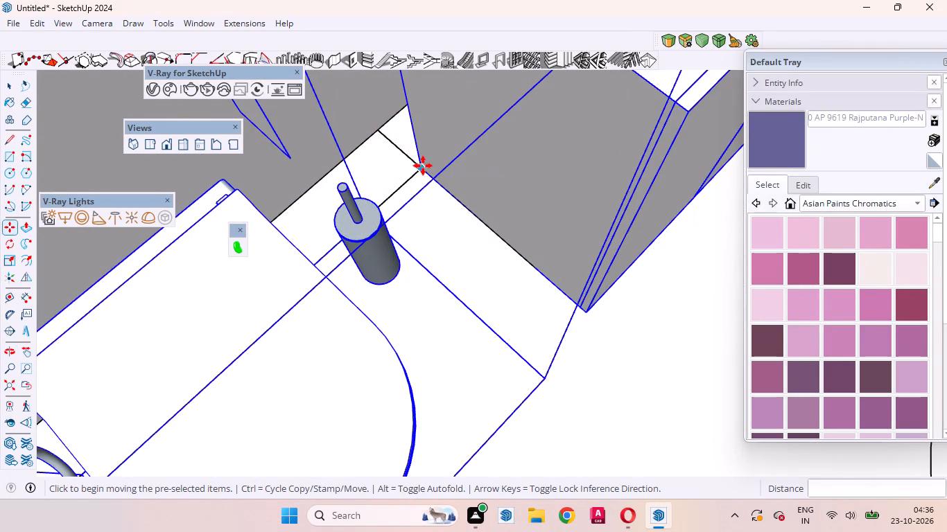
{"action": "left_click", "coordinate": [423, 166]}
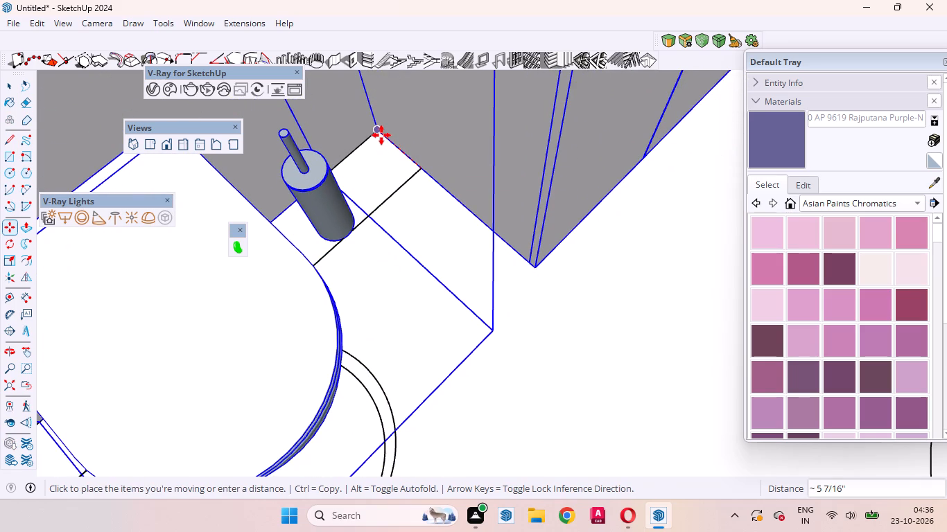
{"action": "left_click", "coordinate": [381, 135]}
{"action": "scroll", "coordinate": [494, 260], "scroll_direction": "down", "scroll_amount": 11}
{"action": "scroll", "coordinate": [510, 420], "scroll_direction": "down", "scroll_amount": 4}
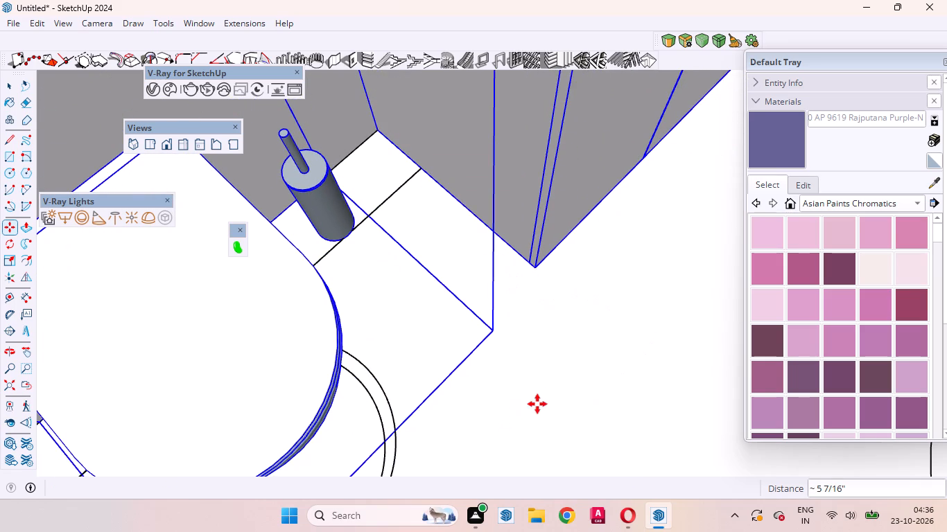
{"action": "scroll", "coordinate": [537, 404], "scroll_direction": "down", "scroll_amount": 8}
{"action": "key", "text": "space"}
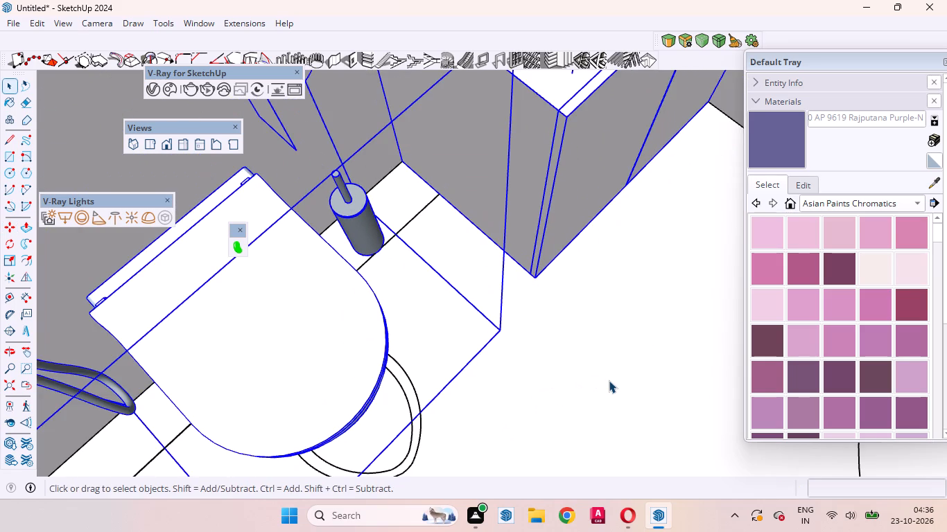
Examine the copied fixtures' placement in the second bathroom, especially where the washbasin cabinet meets the side wall.
{"action": "scroll", "coordinate": [405, 332], "scroll_direction": "down", "scroll_amount": 11}
{"action": "scroll", "coordinate": [580, 292], "scroll_direction": "up", "scroll_amount": 1}
{"action": "middle_click_drag", "start_coordinate": [580, 298], "coordinate": [360, 258]}
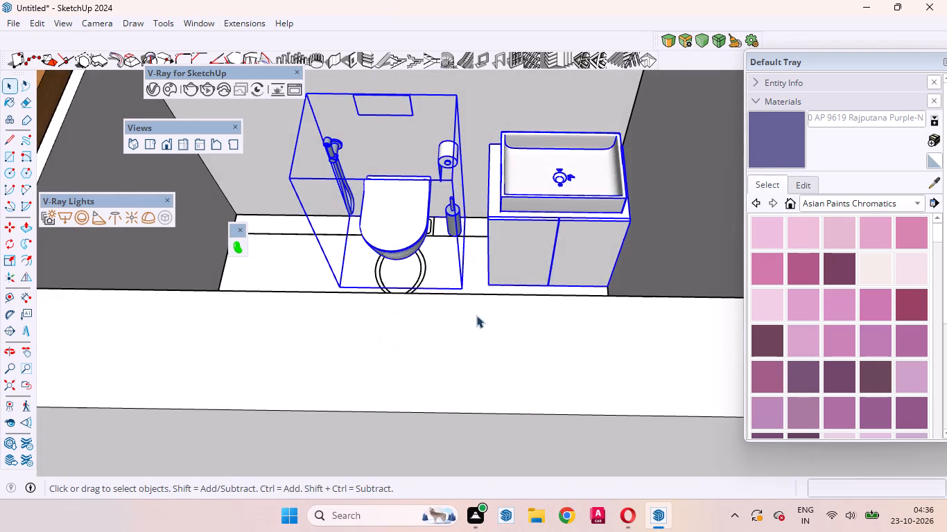
{"action": "scroll", "coordinate": [477, 316], "scroll_direction": "down", "scroll_amount": 16}
{"action": "scroll", "coordinate": [481, 413], "scroll_direction": "down", "scroll_amount": 6}
{"action": "scroll", "coordinate": [544, 326], "scroll_direction": "up", "scroll_amount": 9}
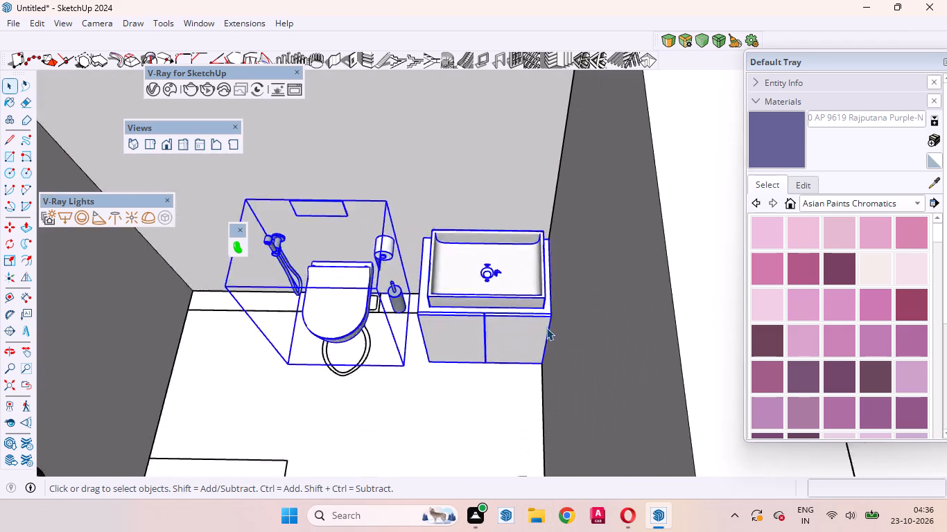
{"action": "scroll", "coordinate": [546, 328], "scroll_direction": "up", "scroll_amount": 15}
{"action": "scroll", "coordinate": [562, 331], "scroll_direction": "down", "scroll_amount": 1}
{"action": "scroll", "coordinate": [562, 330], "scroll_direction": "up", "scroll_amount": 1}
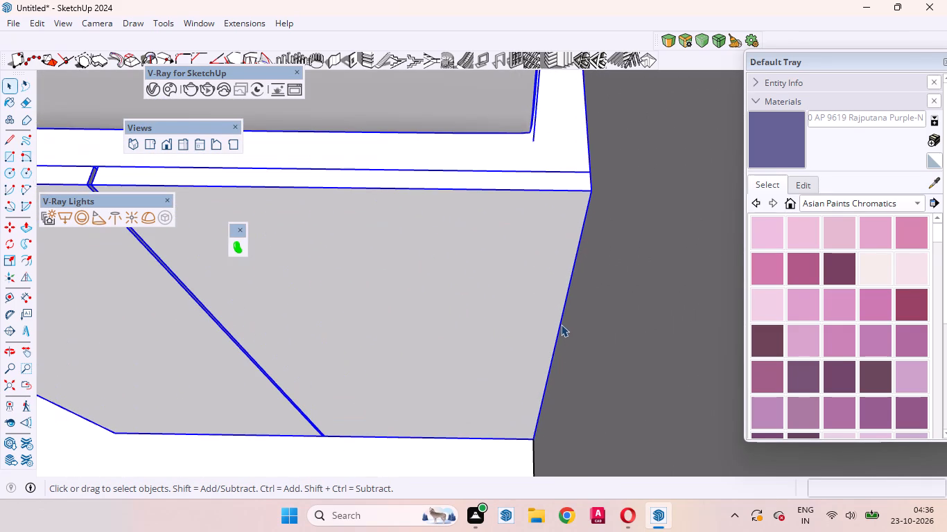
Open the washbasin cabinet for editing and copy its front vertical edge beside the side wall 2" inward across the front face.
{"action": "left_click", "coordinate": [561, 324]}
{"action": "double_click", "coordinate": [560, 321]}
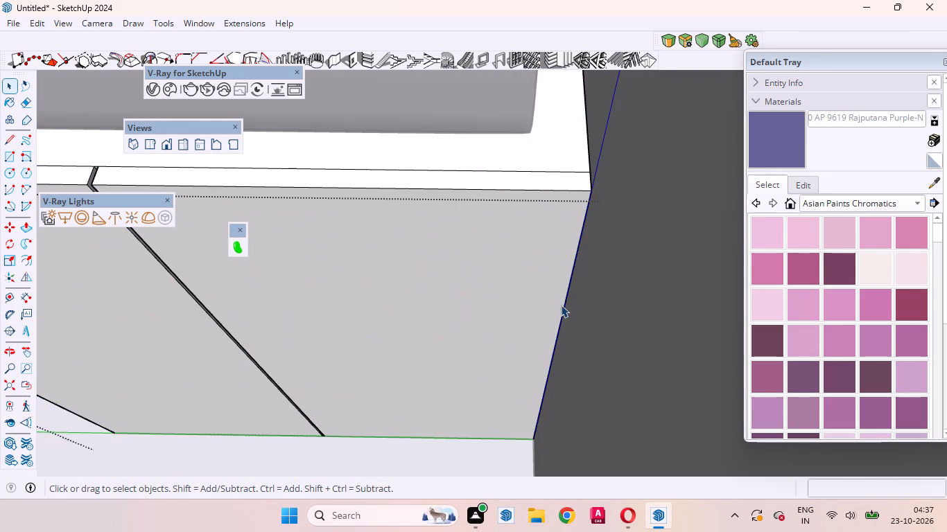
{"action": "left_click", "coordinate": [564, 305]}
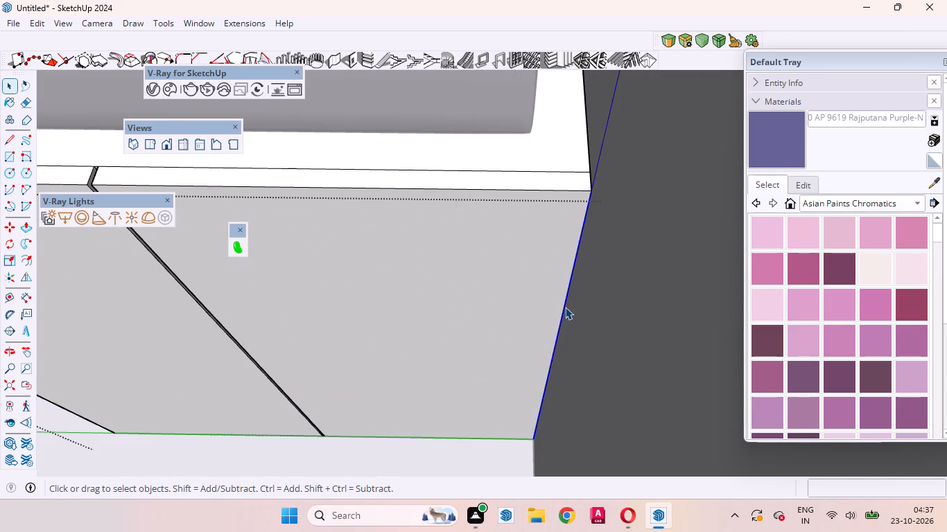
{"action": "key", "text": "m"}
{"action": "left_click", "coordinate": [565, 306]}
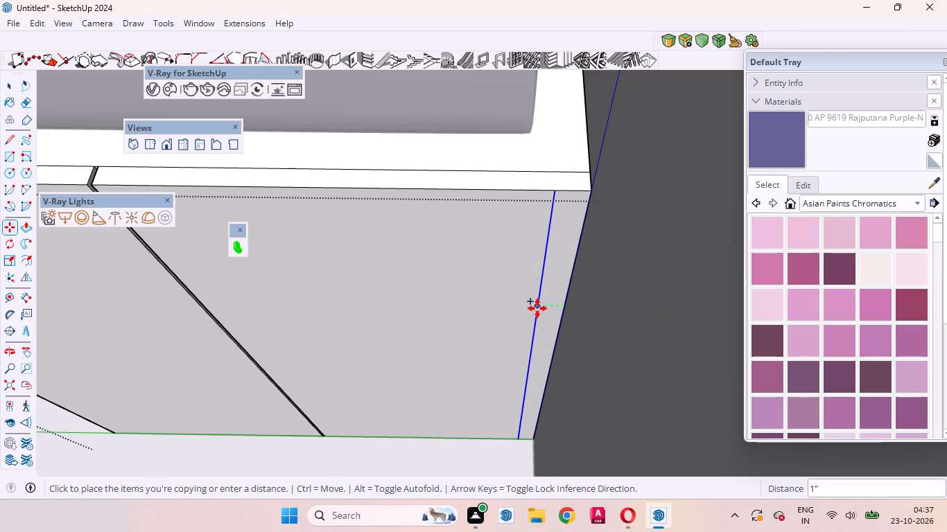
{"action": "key", "text": "2"}
{"action": "key", "text": "Return"}
{"action": "key", "text": "space"}
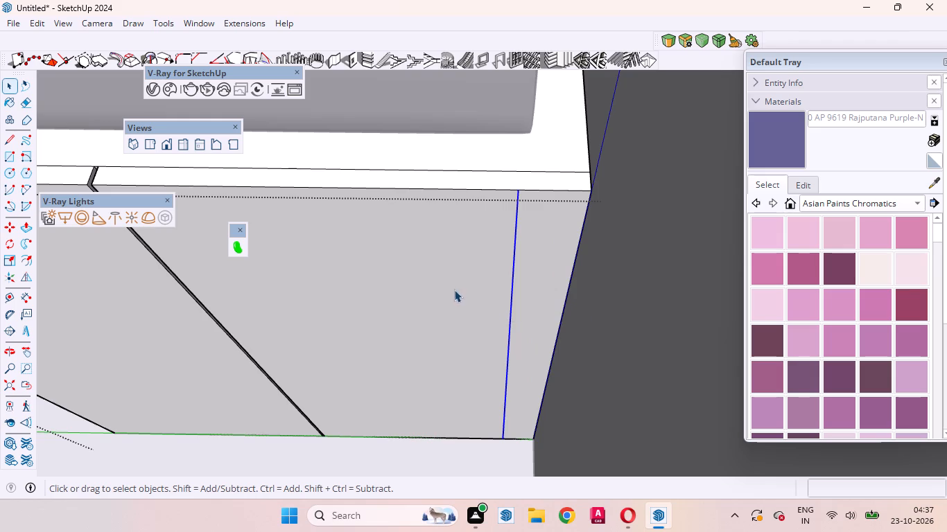
Copy the new vertical line 3 mm towards the side wall to outline a narrow strip on the cabinet front.
{"action": "scroll", "coordinate": [455, 290], "scroll_direction": "down", "scroll_amount": 6}
{"action": "scroll", "coordinate": [520, 285], "scroll_direction": "up", "scroll_amount": 4}
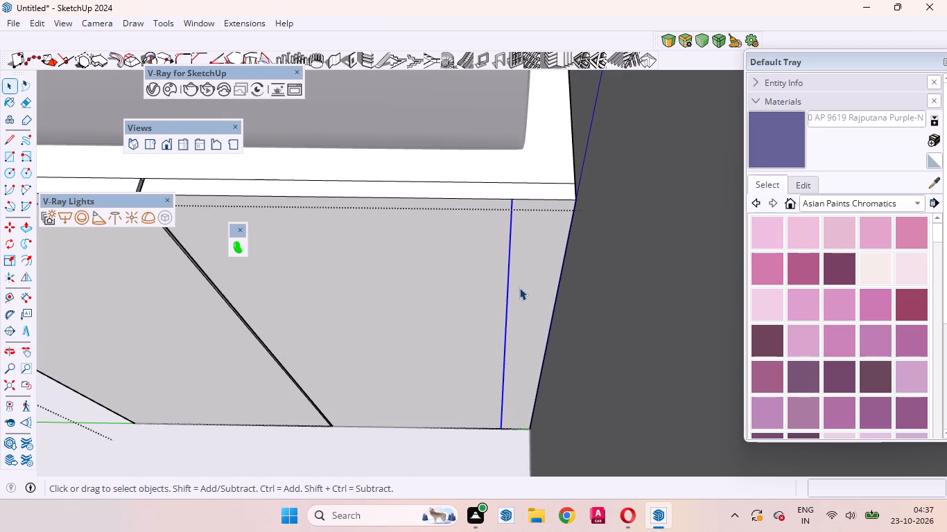
{"action": "key", "text": "m"}
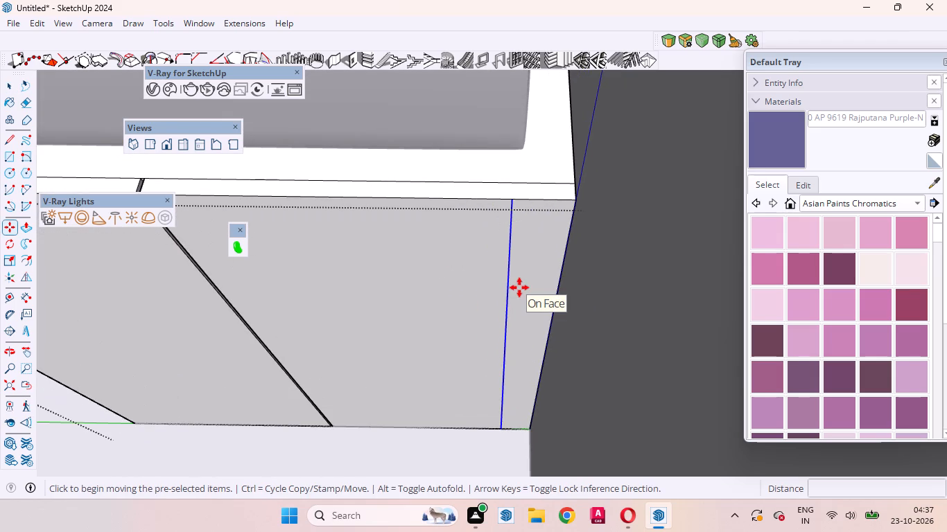
{"action": "scroll", "coordinate": [520, 290], "scroll_direction": "up", "scroll_amount": 5}
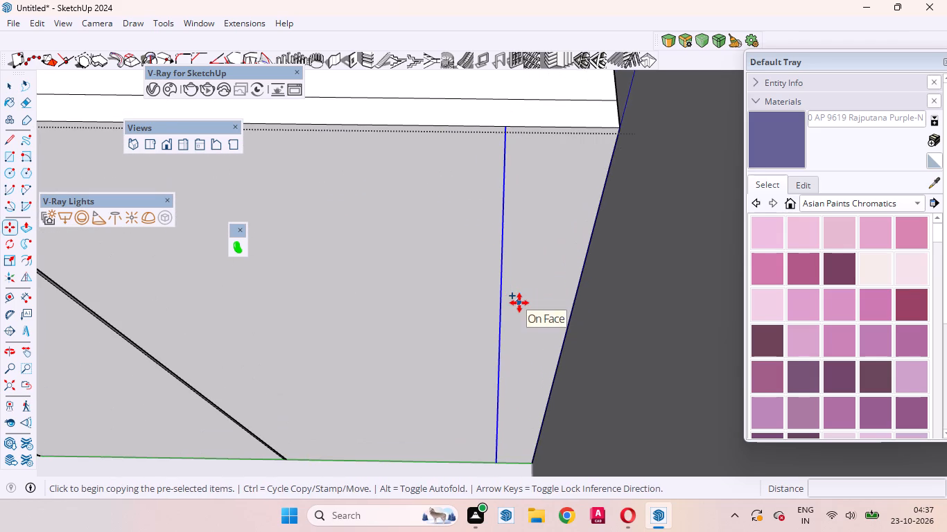
{"action": "left_click", "coordinate": [519, 303]}
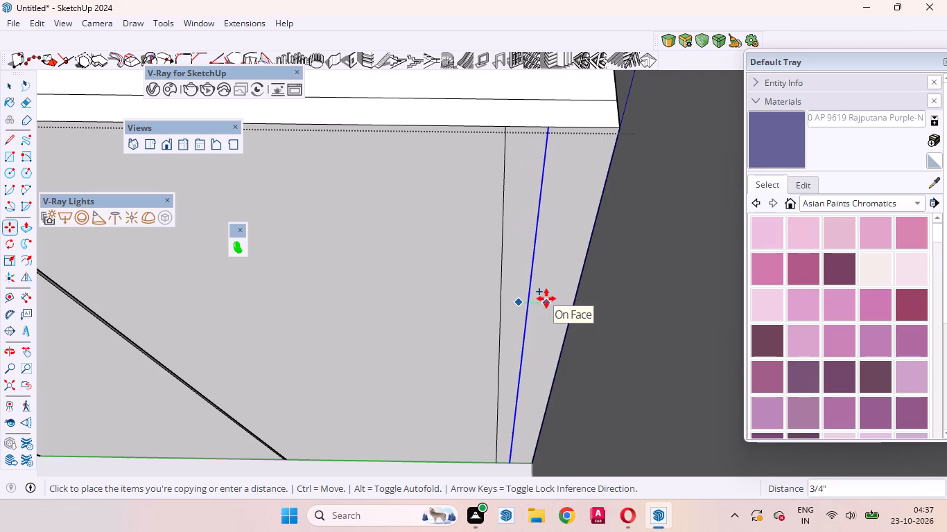
{"action": "type", "text": "3mm"}
{"action": "key", "text": "Return"}
{"action": "key", "text": "space"}
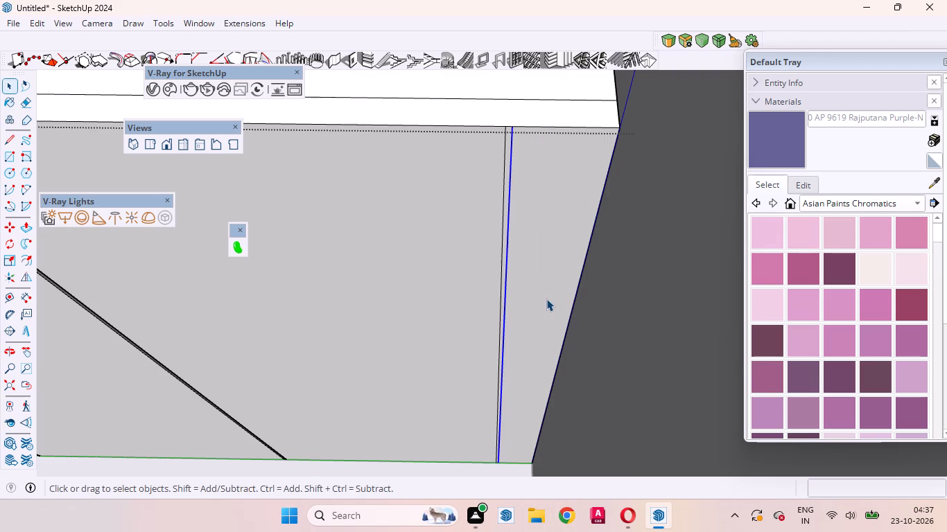
Push the 3 mm strip about 5/8" into the cabinet front to cut a vertical groove near the side wall.
{"action": "scroll", "coordinate": [524, 184], "scroll_direction": "up", "scroll_amount": 9}
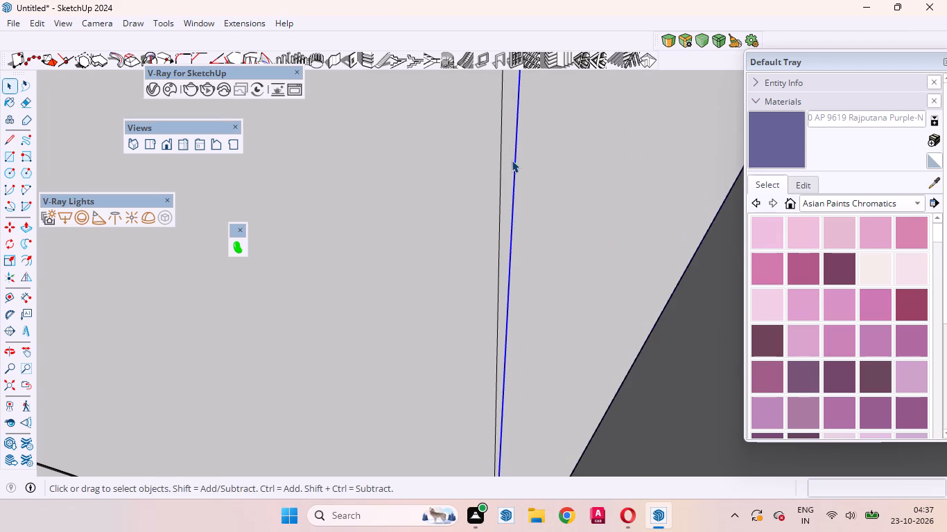
{"action": "left_click", "coordinate": [512, 160]}
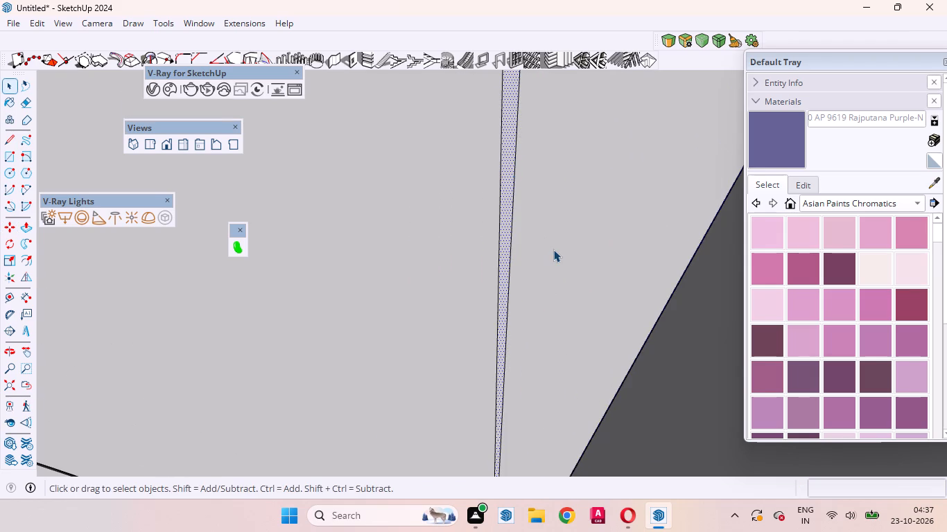
{"action": "key", "text": "p"}
{"action": "scroll", "coordinate": [509, 447], "scroll_direction": "down", "scroll_amount": 4}
{"action": "scroll", "coordinate": [531, 334], "scroll_direction": "up", "scroll_amount": 2}
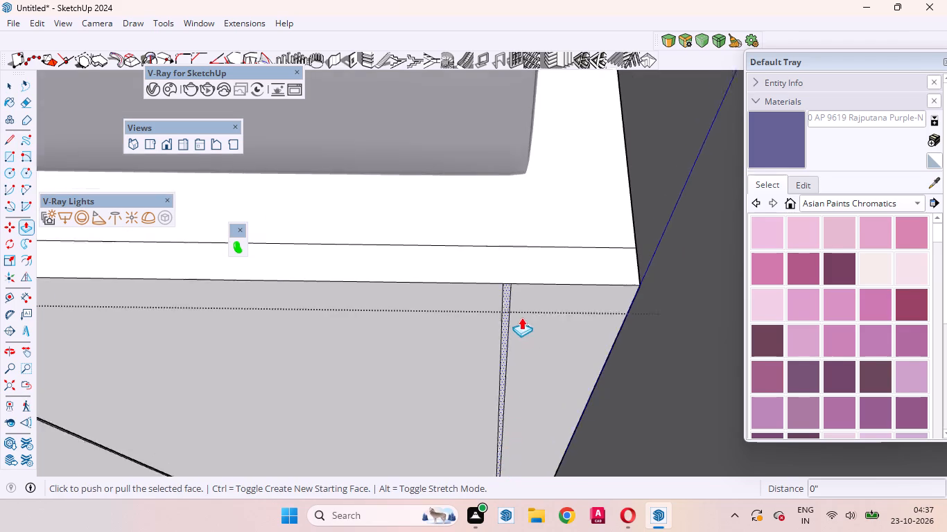
{"action": "scroll", "coordinate": [521, 317], "scroll_direction": "up", "scroll_amount": 6}
{"action": "left_click", "coordinate": [495, 274]}
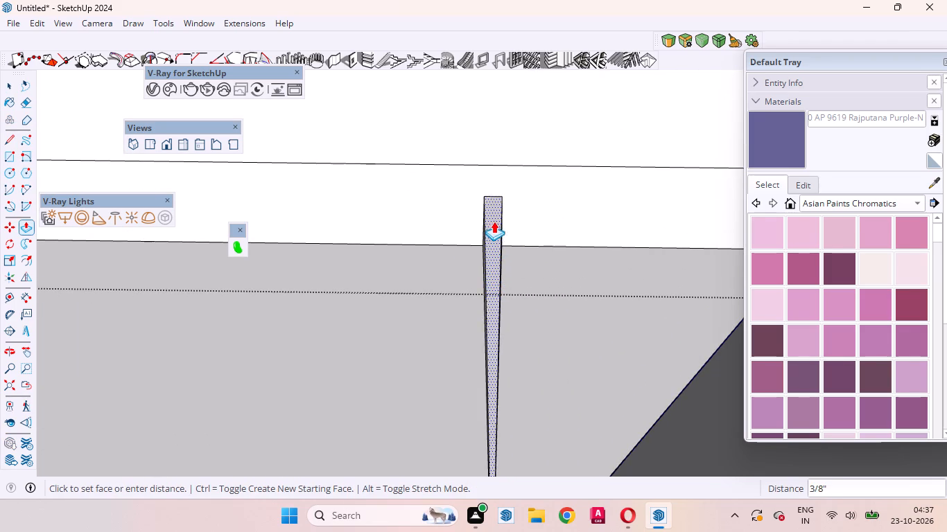
{"action": "left_click", "coordinate": [494, 188]}
{"action": "scroll", "coordinate": [541, 296], "scroll_direction": "down", "scroll_amount": 6}
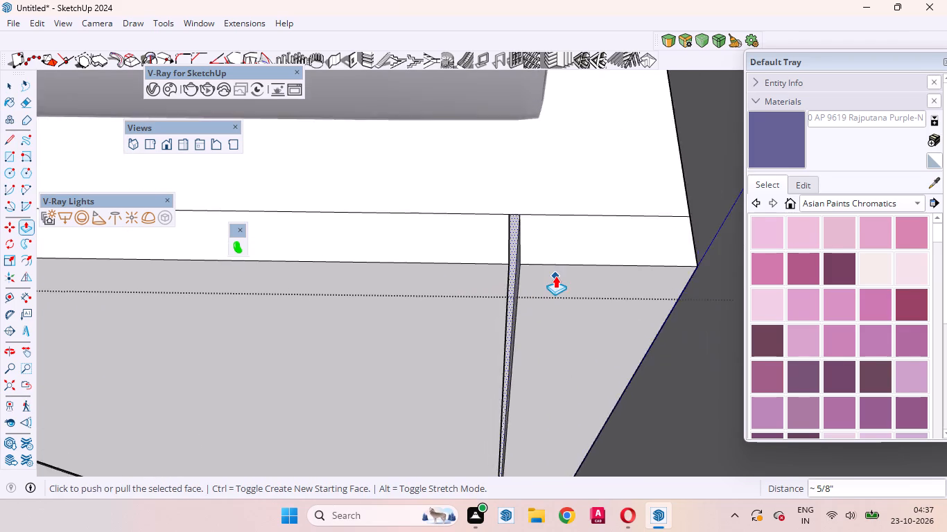
{"action": "scroll", "coordinate": [555, 276], "scroll_direction": "down", "scroll_amount": 18}
{"action": "scroll", "coordinate": [589, 272], "scroll_direction": "down", "scroll_amount": 3}
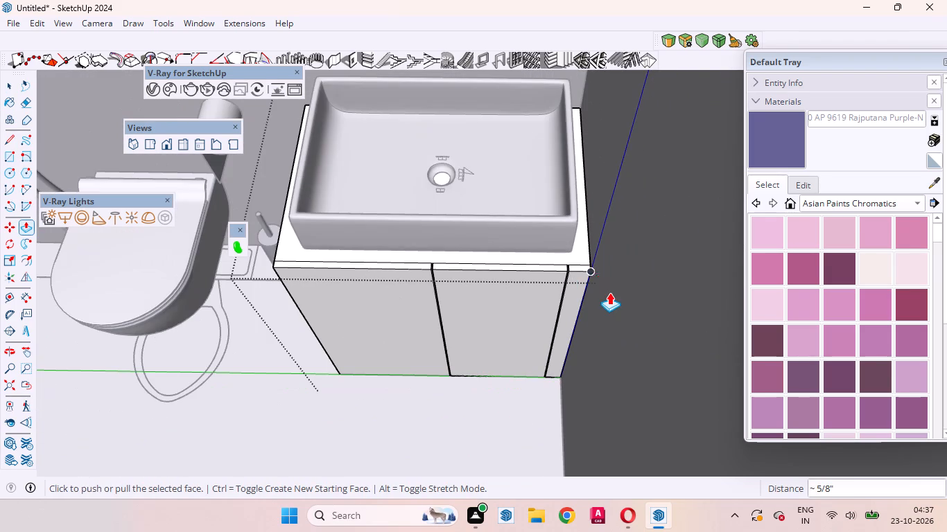
{"action": "key", "text": "space"}
Close the cabinet front's old door groove by pushing its side face about 1/8" across to the opposite side.
{"action": "scroll", "coordinate": [407, 264], "scroll_direction": "up", "scroll_amount": 4}
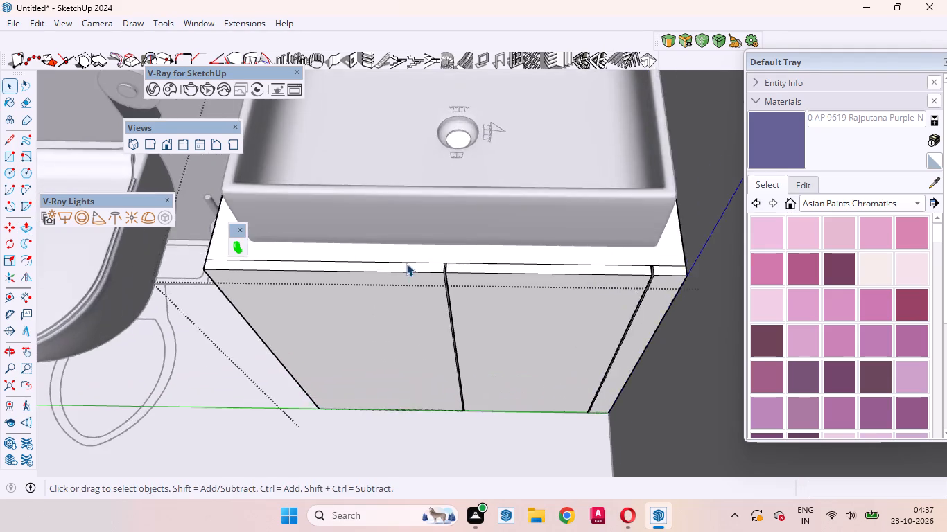
{"action": "scroll", "coordinate": [406, 263], "scroll_direction": "up", "scroll_amount": 20}
{"action": "scroll", "coordinate": [406, 263], "scroll_direction": "up", "scroll_amount": 3}
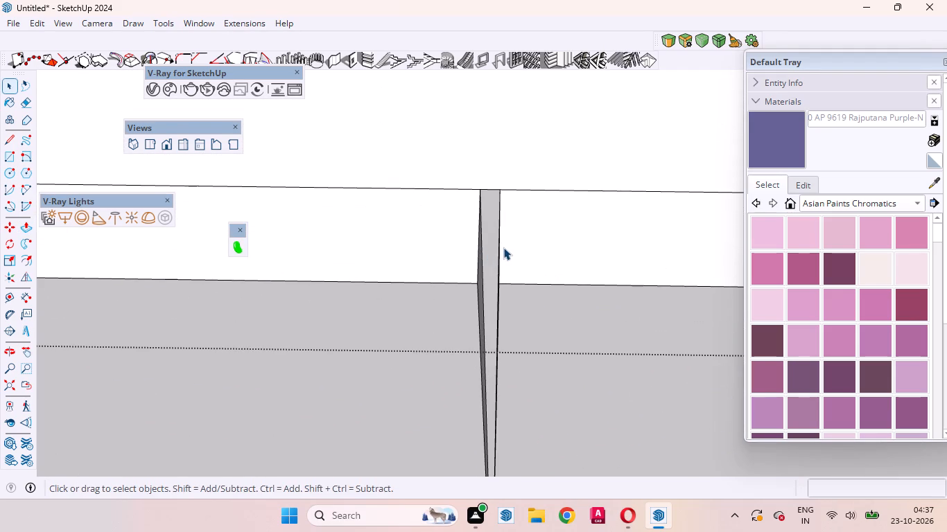
{"action": "scroll", "coordinate": [501, 245], "scroll_direction": "up", "scroll_amount": 4}
{"action": "middle_click_drag", "start_coordinate": [493, 251], "coordinate": [604, 274]}
{"action": "scroll", "coordinate": [546, 275], "scroll_direction": "up", "scroll_amount": 3}
{"action": "scroll", "coordinate": [546, 275], "scroll_direction": "down", "scroll_amount": 2}
{"action": "scroll", "coordinate": [546, 275], "scroll_direction": "up", "scroll_amount": 1}
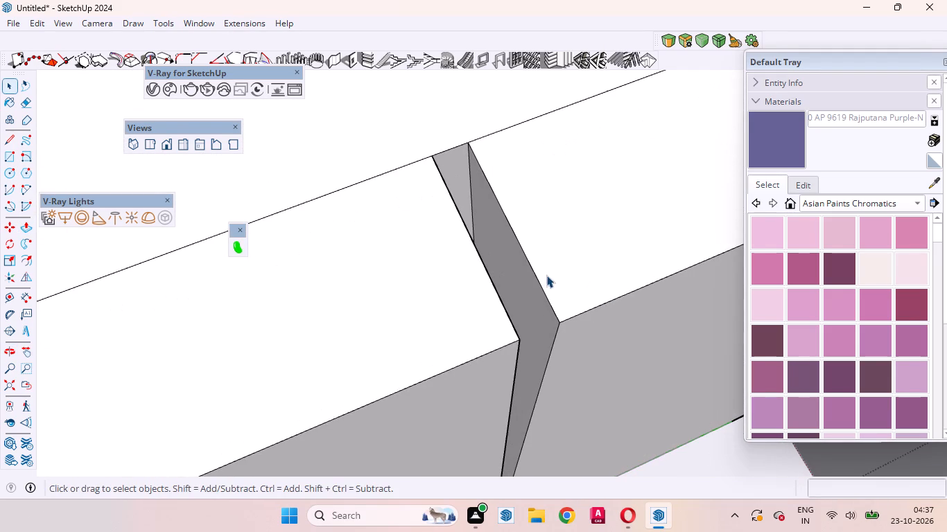
{"action": "left_click", "coordinate": [527, 275]}
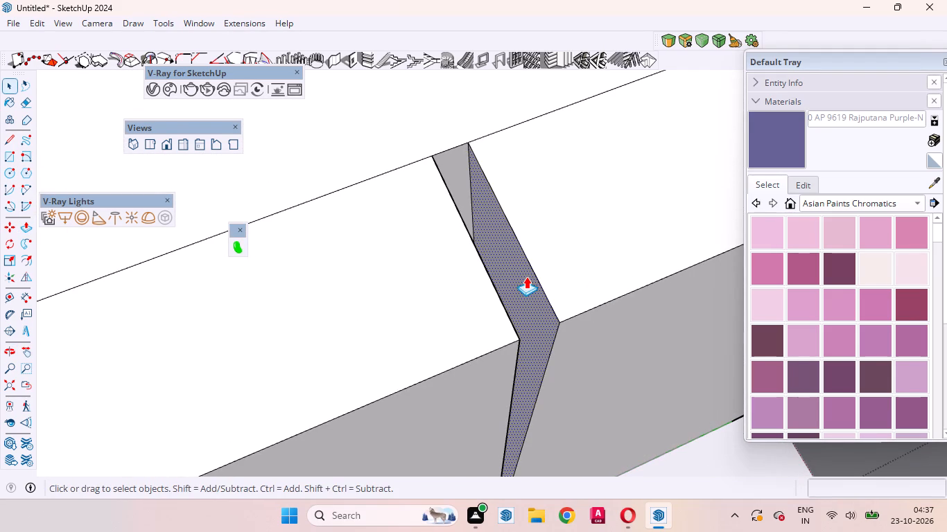
{"action": "key", "text": "p"}
{"action": "left_click", "coordinate": [525, 274]}
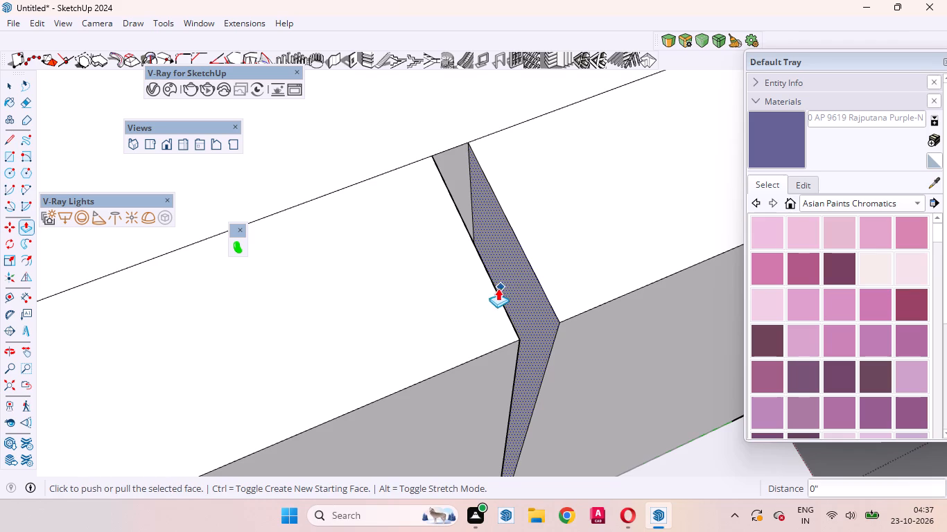
{"action": "left_click", "coordinate": [494, 287]}
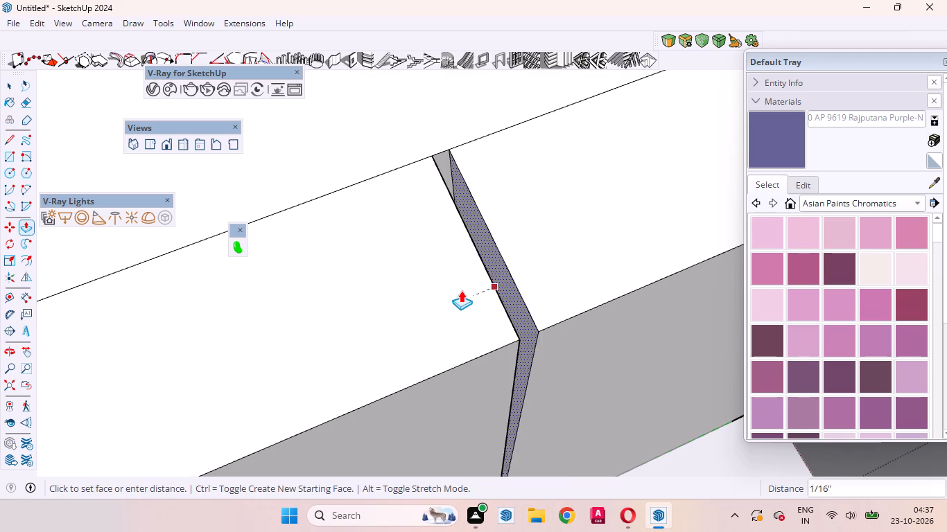
{"action": "left_click", "coordinate": [494, 288]}
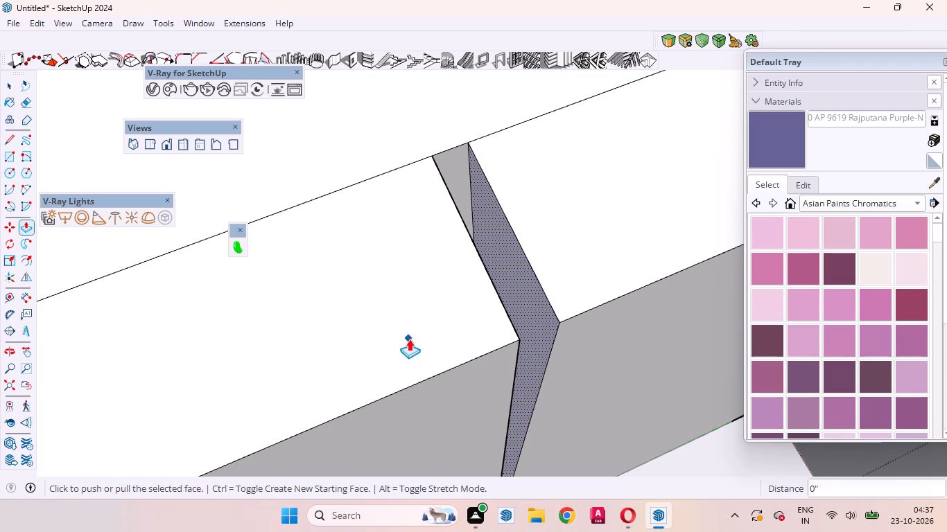
{"action": "key", "text": "space"}
{"action": "key", "text": "p"}
{"action": "scroll", "coordinate": [479, 331], "scroll_direction": "up", "scroll_amount": 7}
{"action": "left_click", "coordinate": [608, 317]}
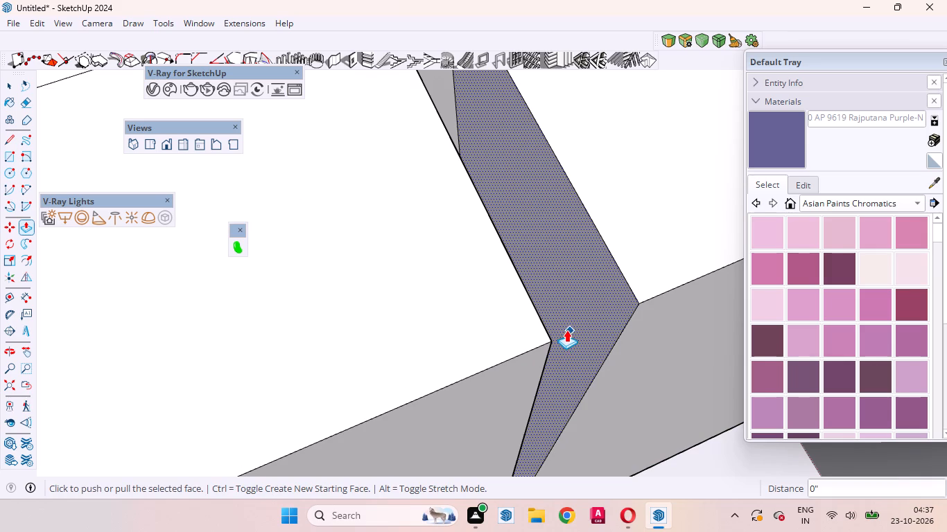
{"action": "left_click", "coordinate": [611, 291]}
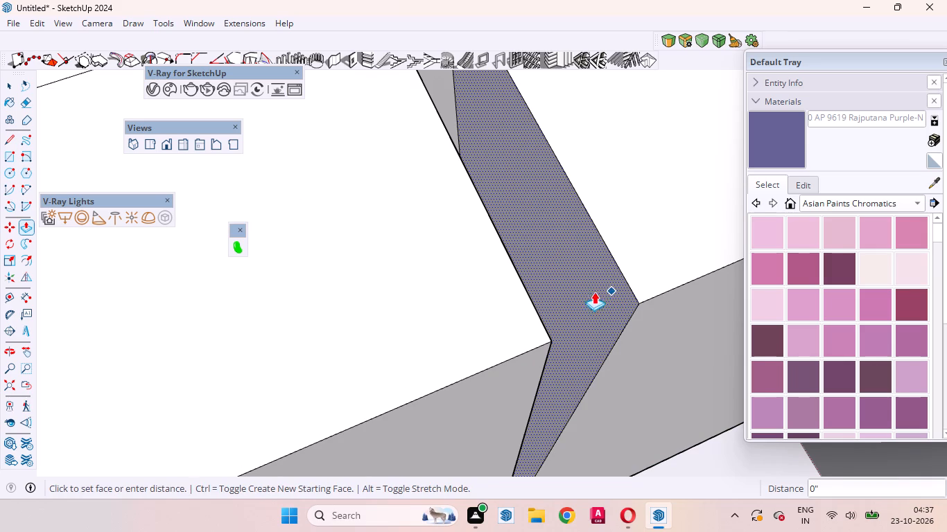
{"action": "left_click", "coordinate": [546, 326]}
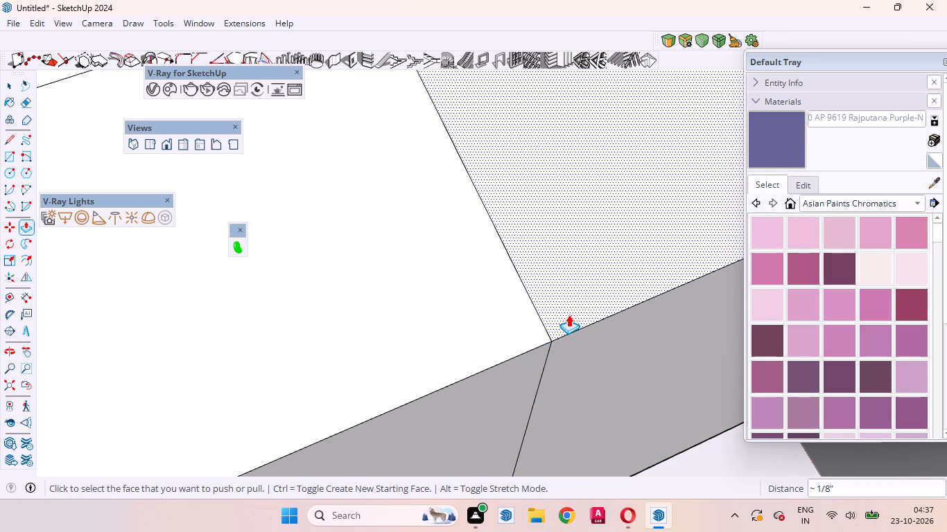
{"action": "key", "text": "space"}
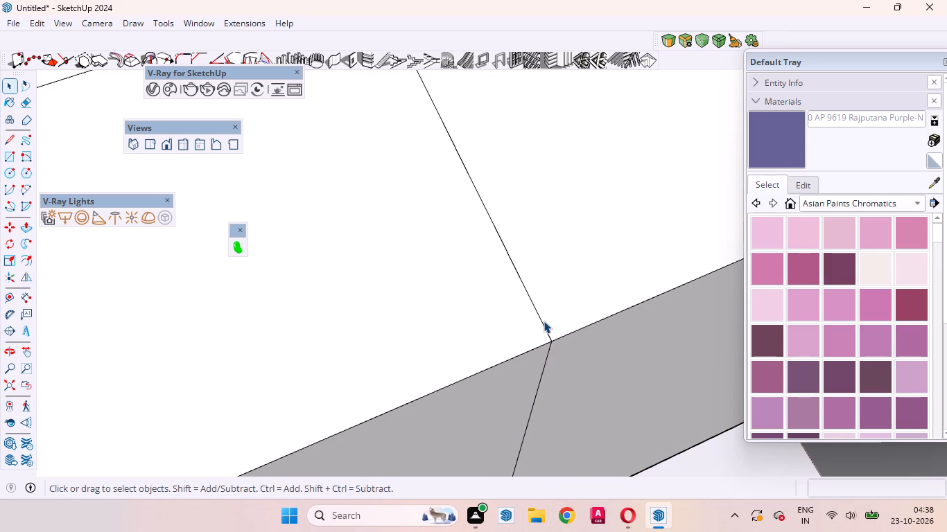
Delete the two leftover edges of the closed groove from the cabinet's top and front faces.
{"action": "left_click", "coordinate": [543, 321]}
{"action": "key", "text": "Delete"}
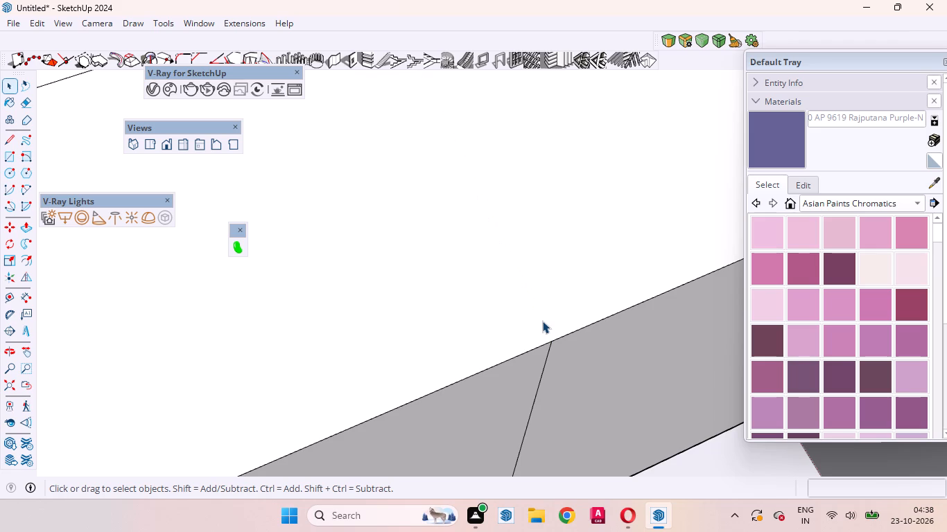
{"action": "left_click", "coordinate": [549, 357]}
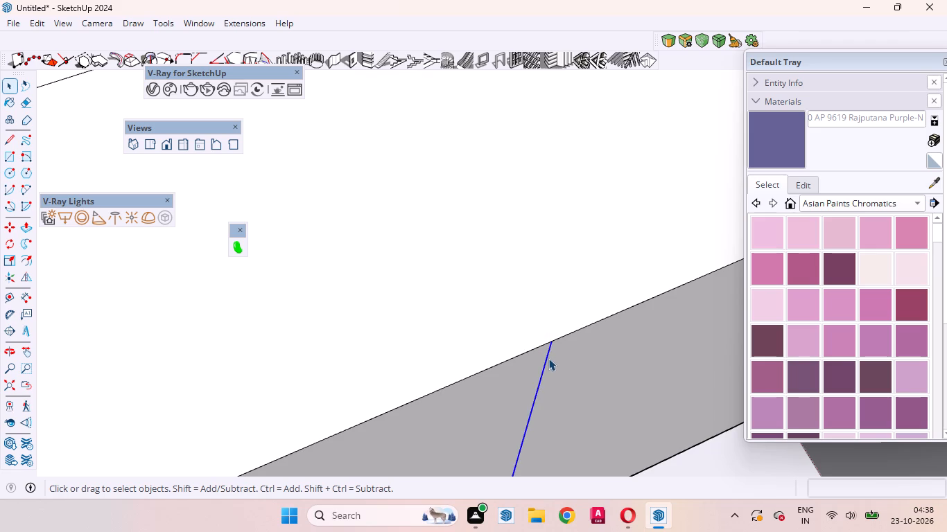
{"action": "key", "text": "Delete"}
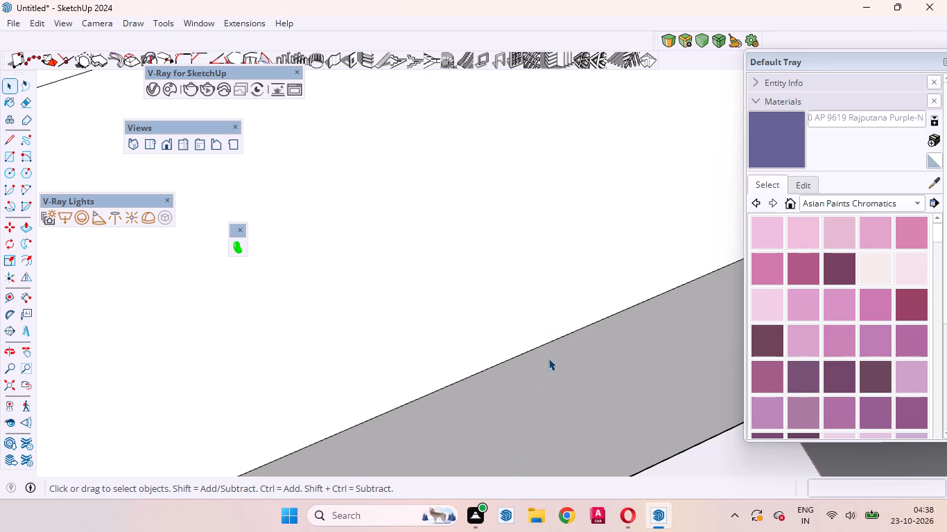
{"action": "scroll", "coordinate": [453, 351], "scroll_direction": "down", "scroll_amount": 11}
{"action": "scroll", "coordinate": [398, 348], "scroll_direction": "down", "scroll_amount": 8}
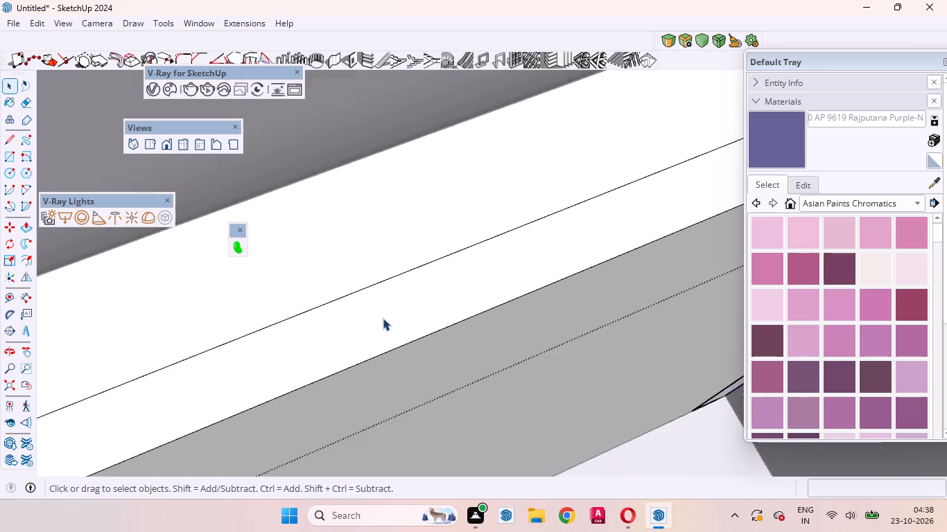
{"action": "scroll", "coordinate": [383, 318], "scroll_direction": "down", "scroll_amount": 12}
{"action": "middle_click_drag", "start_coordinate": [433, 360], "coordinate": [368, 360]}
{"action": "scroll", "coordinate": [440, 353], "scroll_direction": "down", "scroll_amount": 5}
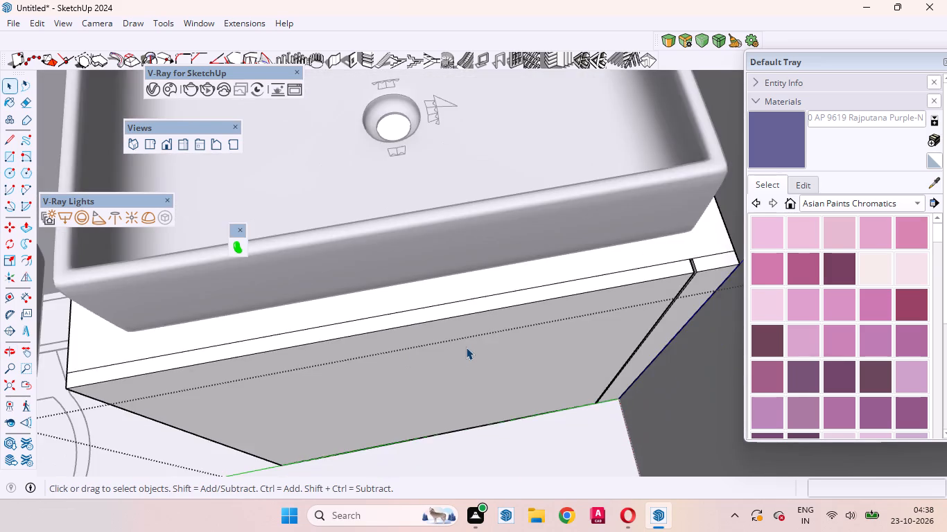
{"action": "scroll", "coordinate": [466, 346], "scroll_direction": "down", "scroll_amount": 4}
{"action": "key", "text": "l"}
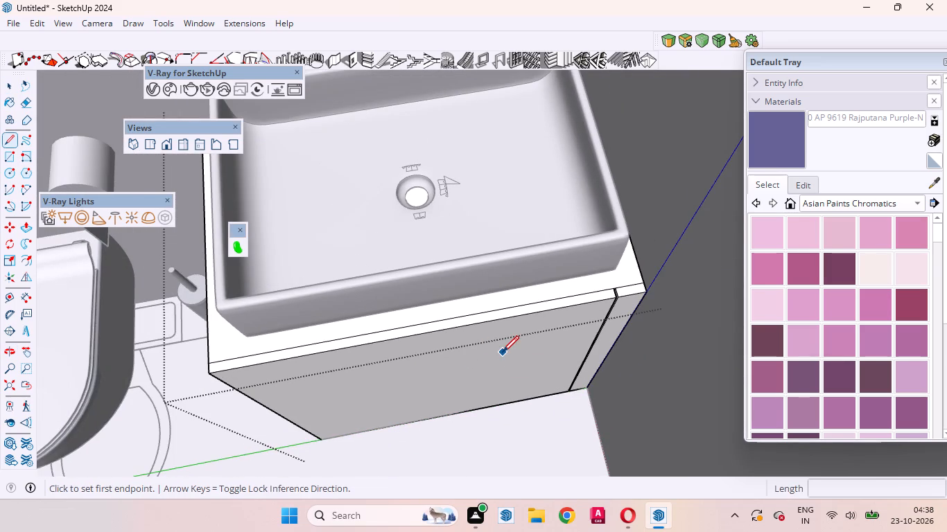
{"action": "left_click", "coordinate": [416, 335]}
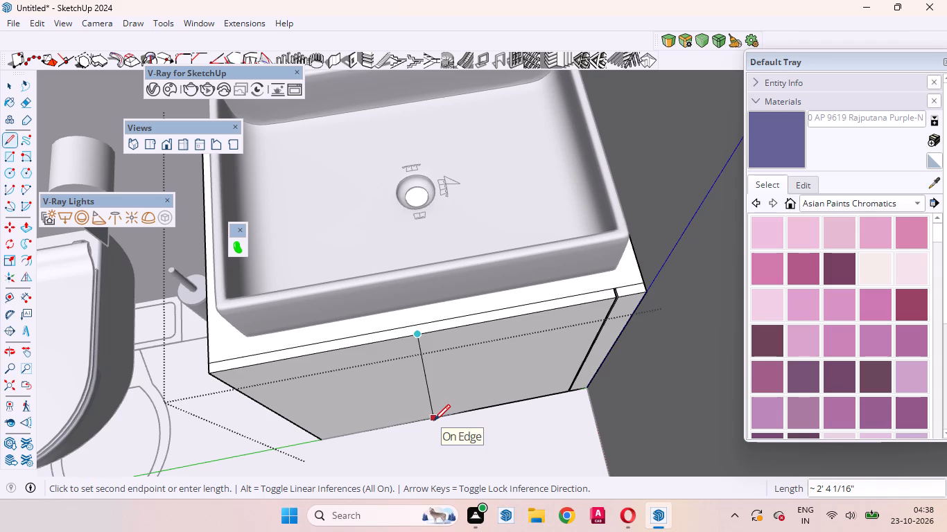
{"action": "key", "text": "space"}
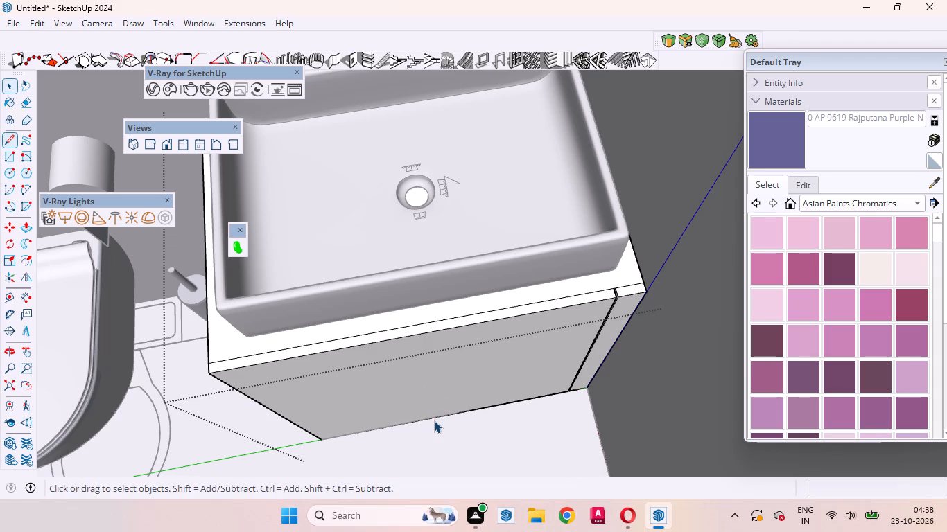
Copy the bottom edge segment at the cabinet front's open end 4" up the front face.
{"action": "scroll", "coordinate": [297, 447], "scroll_direction": "up", "scroll_amount": 10}
{"action": "middle_click_drag", "start_coordinate": [328, 451], "coordinate": [406, 407]}
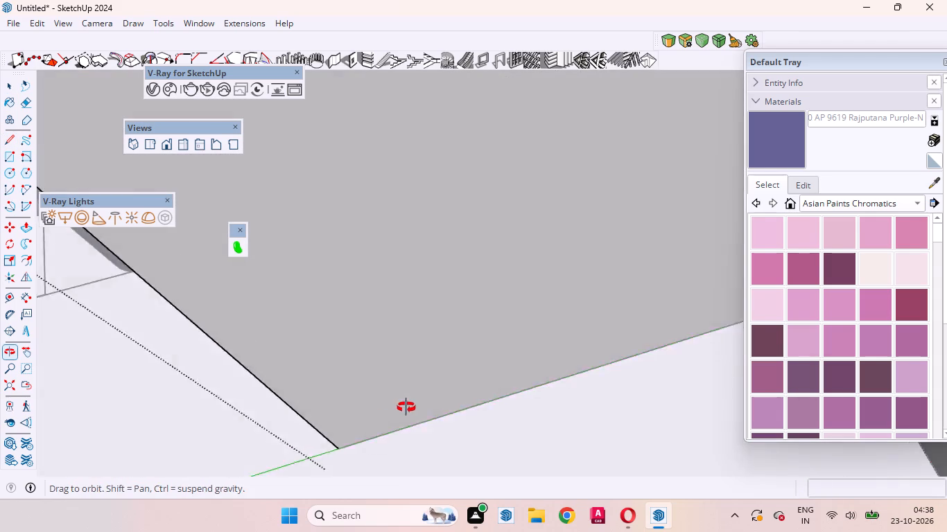
{"action": "middle_click_drag", "start_coordinate": [406, 407], "coordinate": [408, 405]}
{"action": "left_click", "coordinate": [439, 432]}
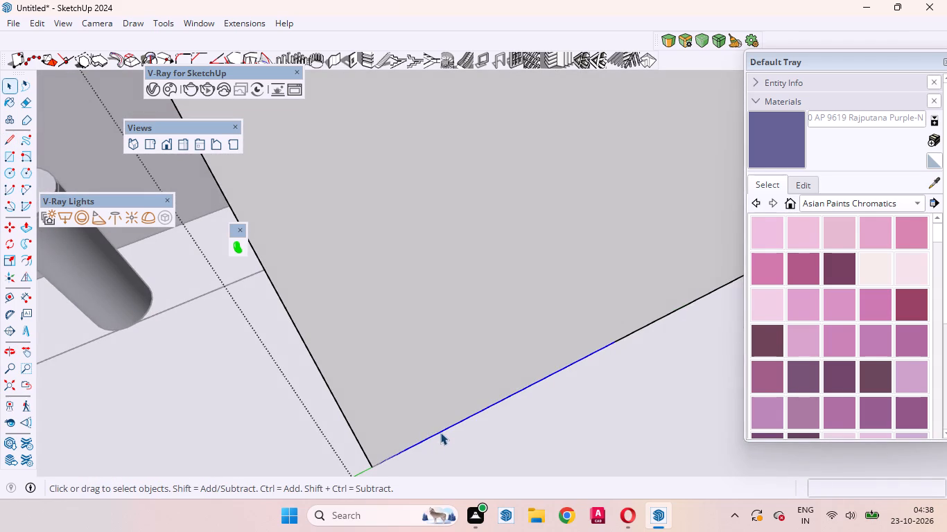
{"action": "key", "text": "m"}
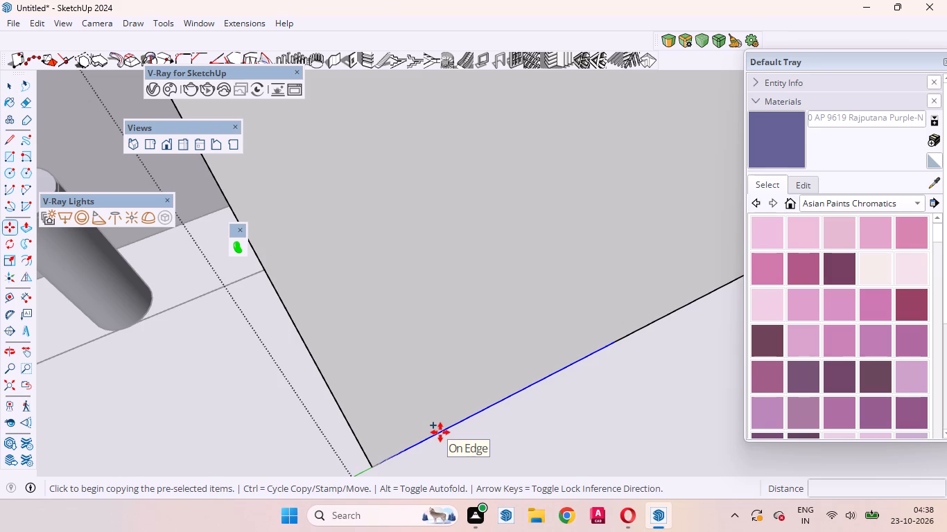
{"action": "left_click", "coordinate": [440, 432]}
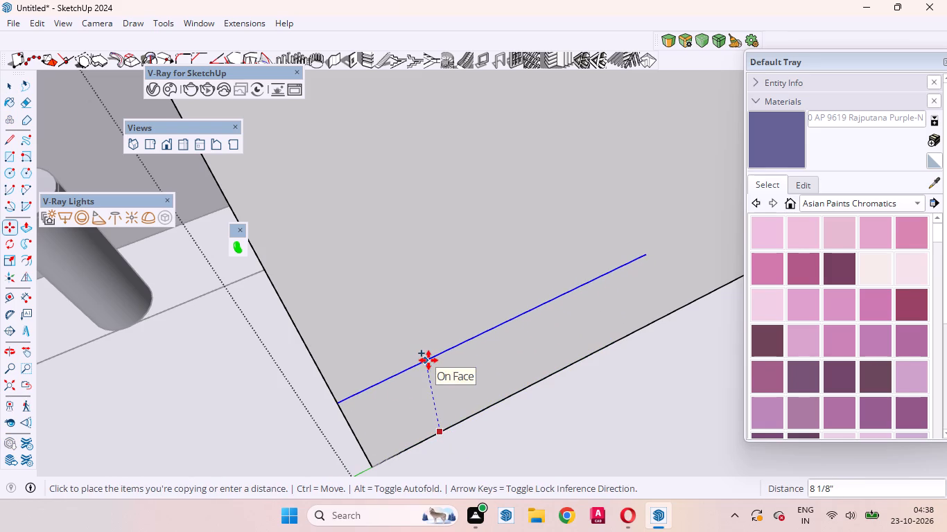
{"action": "key", "text": "4"}
{"action": "key", "text": "Return"}
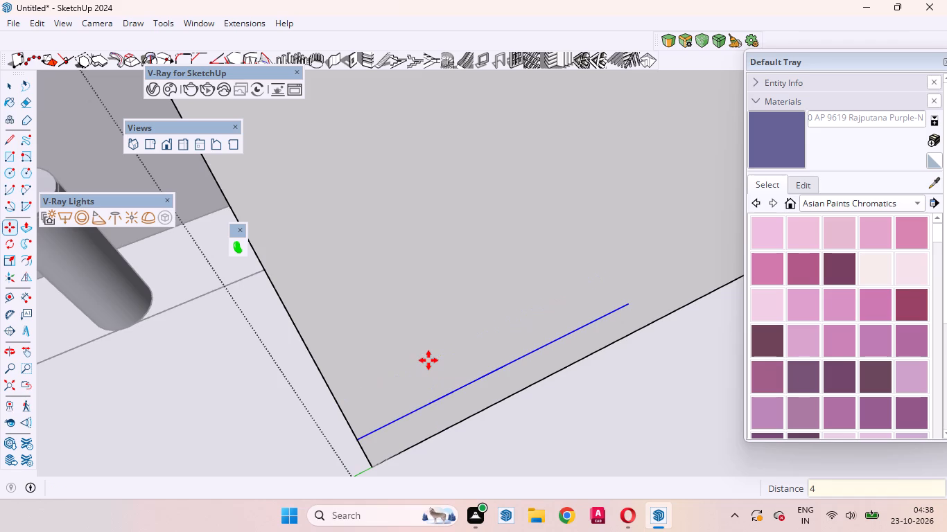
{"action": "key", "text": "space"}
Copy the remaining bottom edge segment 4" up as well, continuing the line to the groove near the side wall.
{"action": "scroll", "coordinate": [144, 372], "scroll_direction": "down", "scroll_amount": 5}
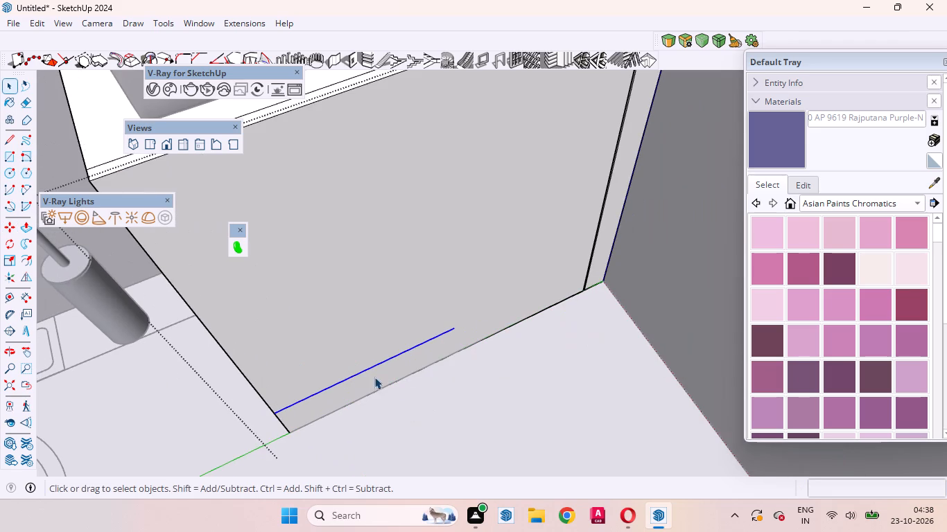
{"action": "left_click", "coordinate": [487, 337]}
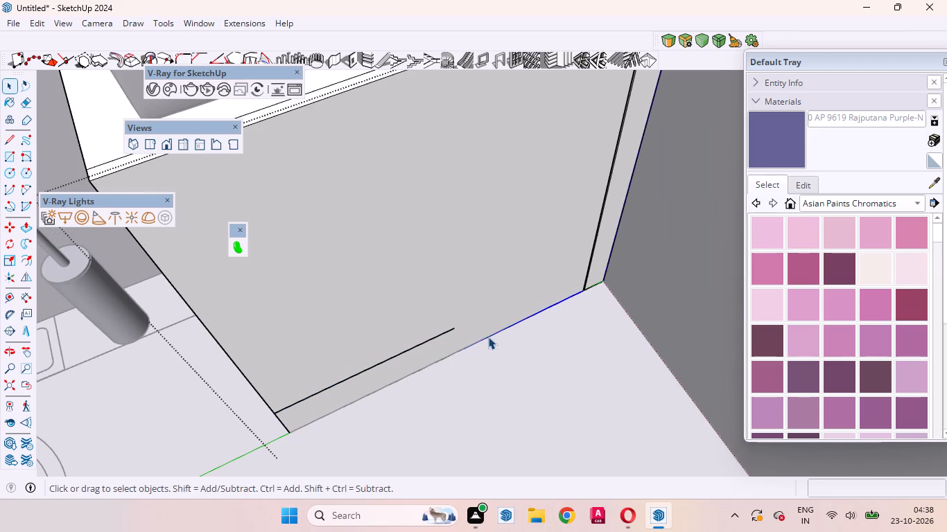
{"action": "key", "text": "m"}
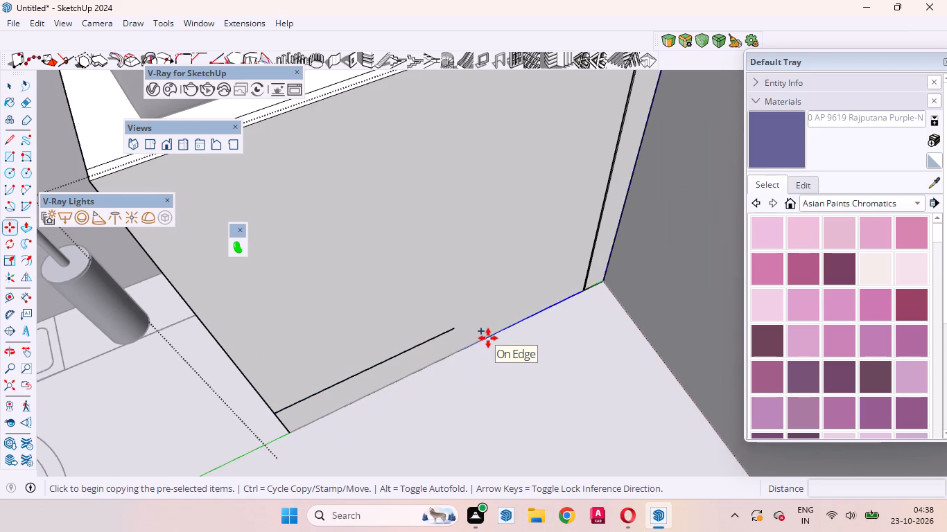
{"action": "left_click", "coordinate": [488, 338]}
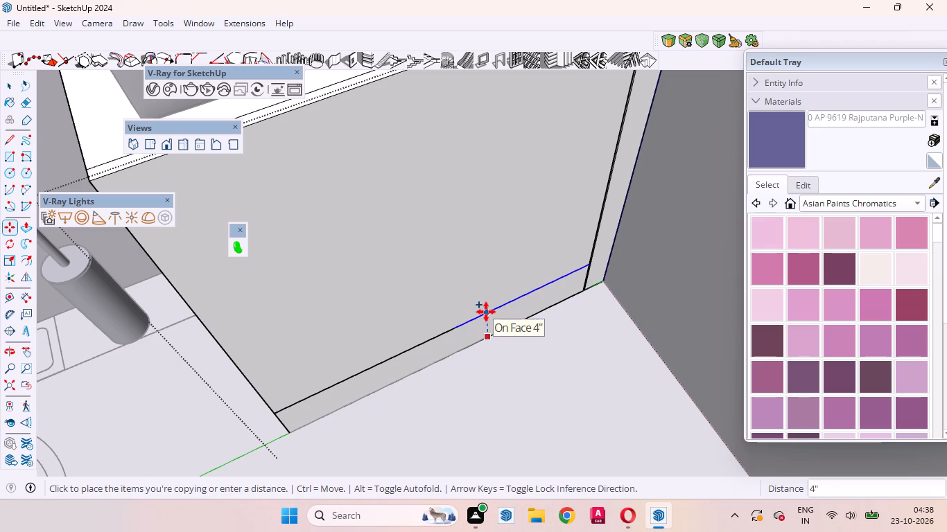
{"action": "left_click", "coordinate": [486, 312]}
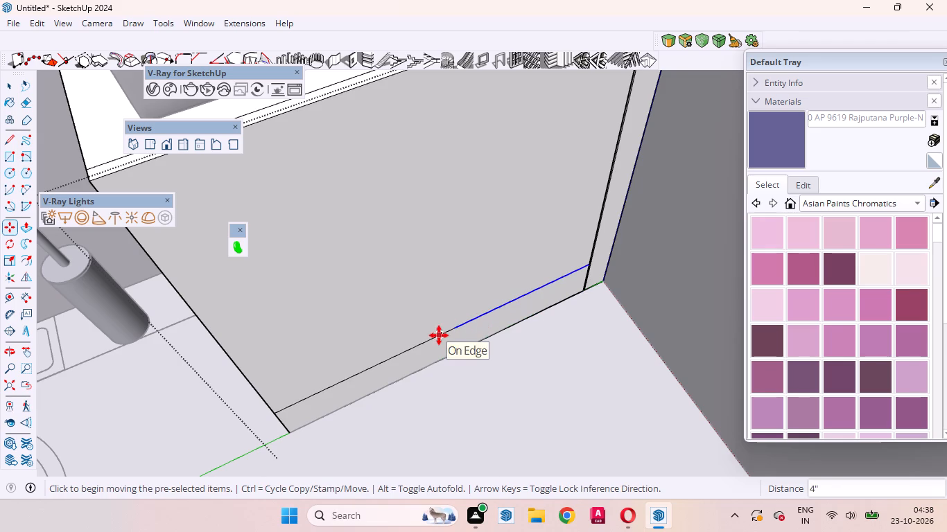
{"action": "key", "text": "space"}
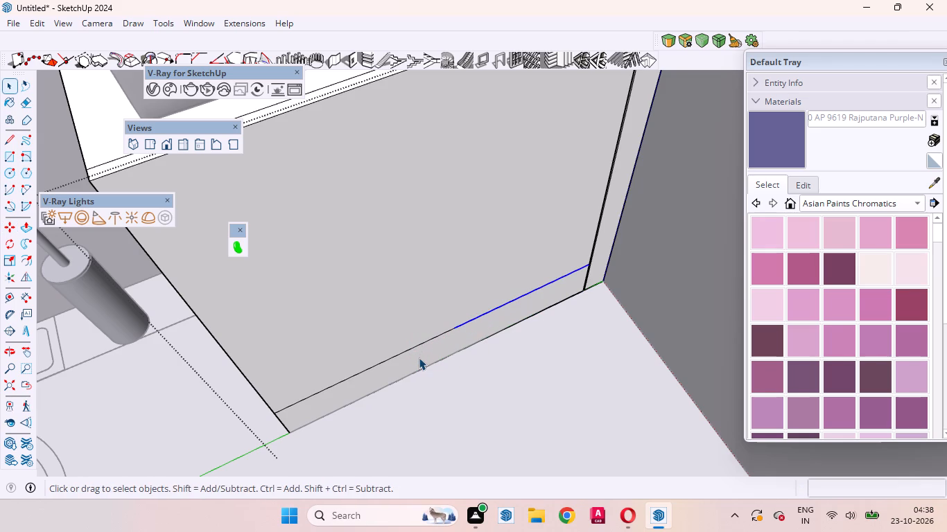
Weld the copied edges above the cabinet front's bottom into a single line.
{"action": "left_click", "coordinate": [417, 346], "text": "ctrl"}
{"action": "right_click", "coordinate": [417, 346], "text": "ctrl"}
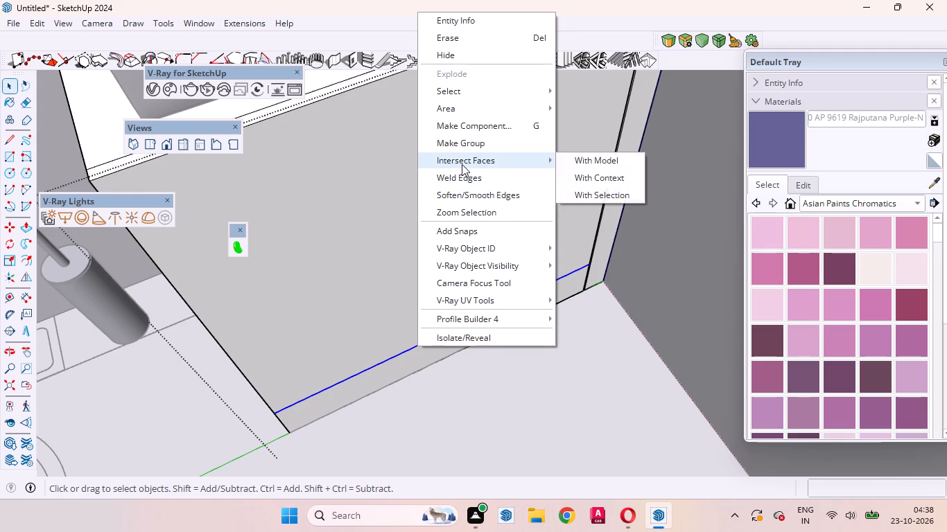
{"action": "left_click", "coordinate": [464, 174]}
{"action": "left_click", "coordinate": [406, 292]}
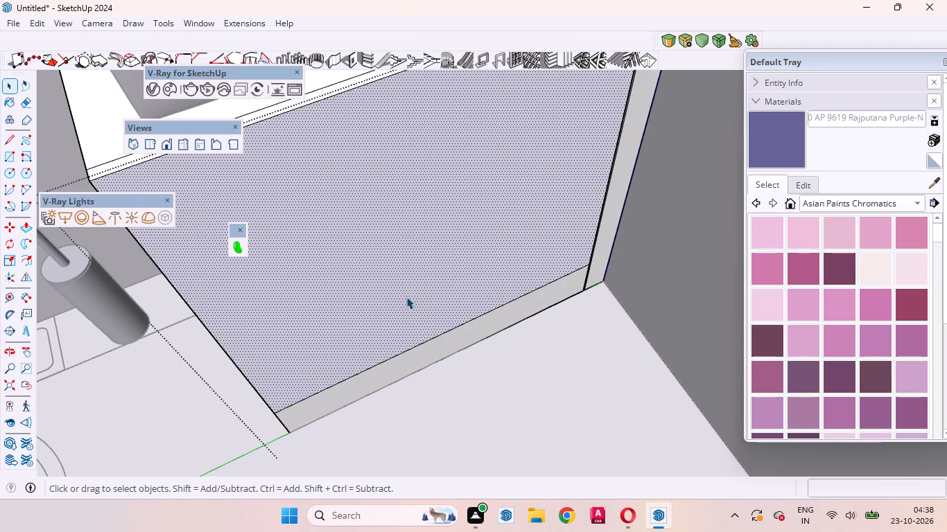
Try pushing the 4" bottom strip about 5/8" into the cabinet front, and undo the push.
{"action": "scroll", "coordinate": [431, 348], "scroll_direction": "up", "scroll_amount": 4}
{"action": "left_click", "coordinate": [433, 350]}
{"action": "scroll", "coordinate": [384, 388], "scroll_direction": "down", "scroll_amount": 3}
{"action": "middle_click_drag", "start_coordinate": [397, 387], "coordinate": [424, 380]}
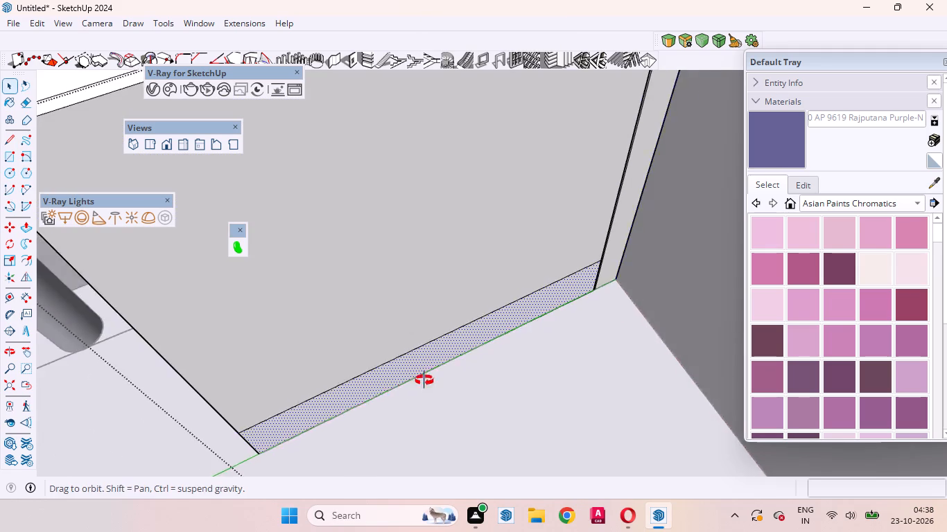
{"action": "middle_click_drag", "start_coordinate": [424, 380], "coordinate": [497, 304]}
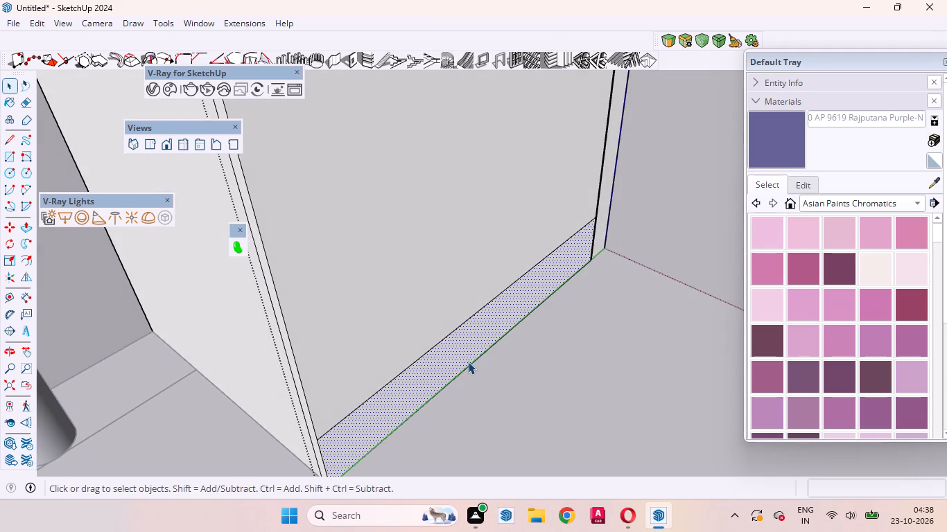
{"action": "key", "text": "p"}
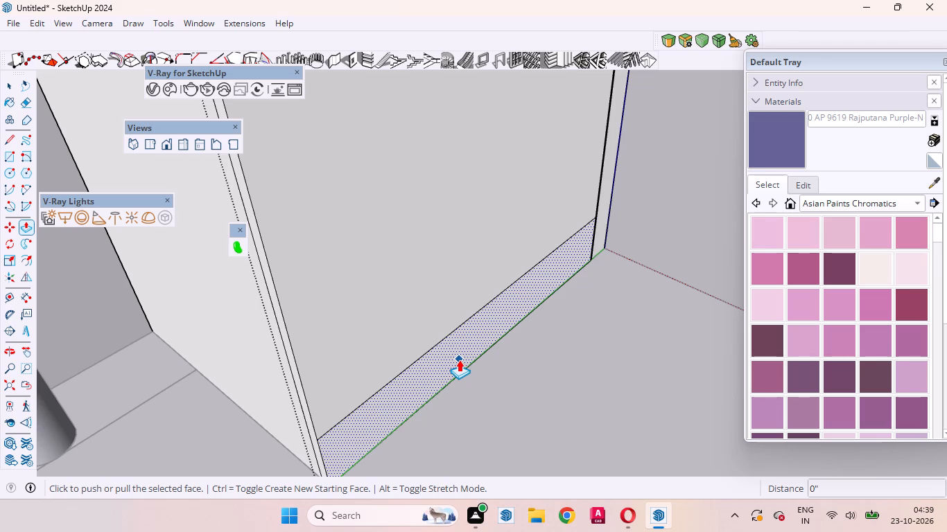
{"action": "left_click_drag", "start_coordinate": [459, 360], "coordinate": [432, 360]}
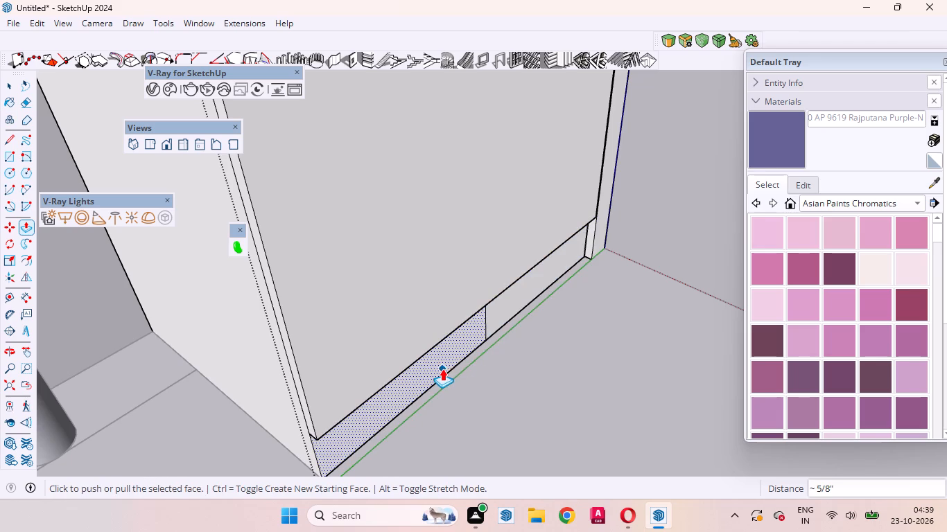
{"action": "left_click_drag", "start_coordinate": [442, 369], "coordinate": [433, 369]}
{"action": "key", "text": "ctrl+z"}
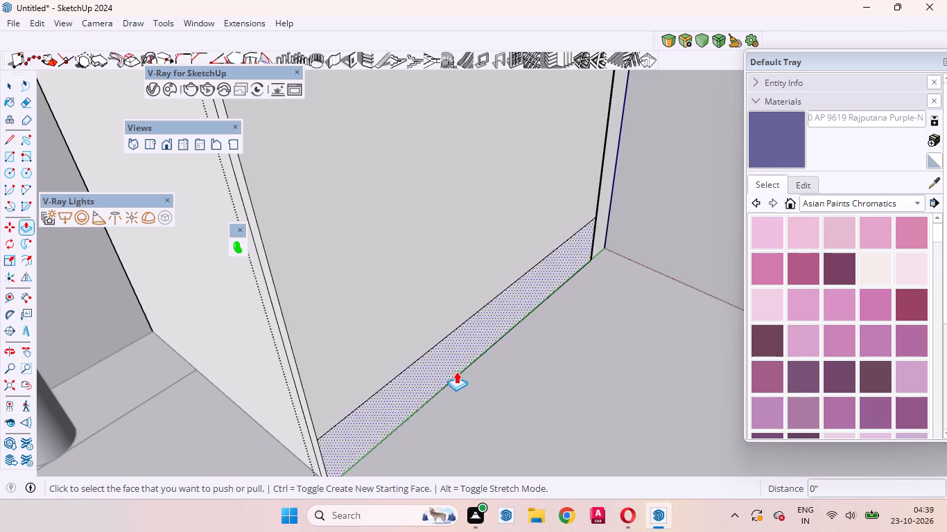
Push the bottom strip into the cabinet front with a distance of 4", recessing it about 5/8".
{"action": "left_click_drag", "start_coordinate": [455, 371], "coordinate": [446, 372]}
{"action": "key", "text": "4"}
{"action": "key", "text": "Return"}
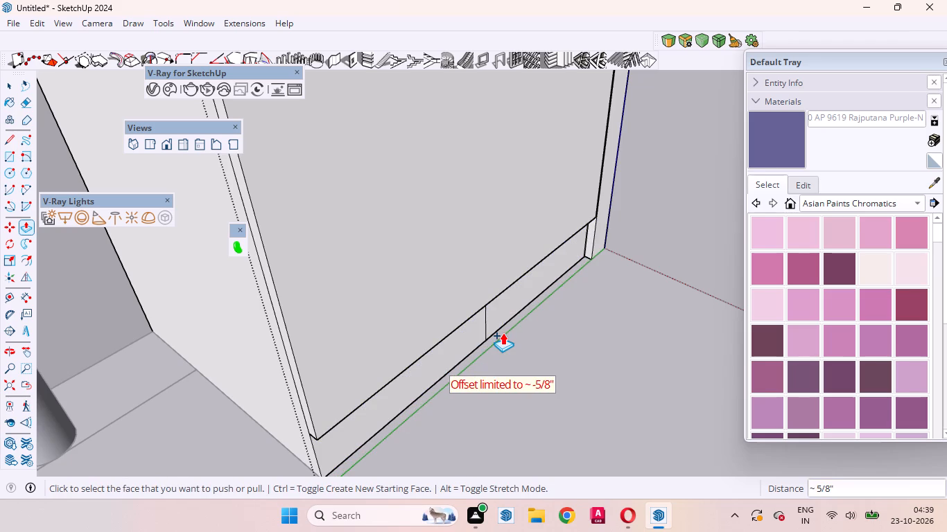
{"action": "key", "text": "space"}
Erase the short vertical edge dividing the recessed bottom strip.
{"action": "scroll", "coordinate": [503, 325], "scroll_direction": "up", "scroll_amount": 3}
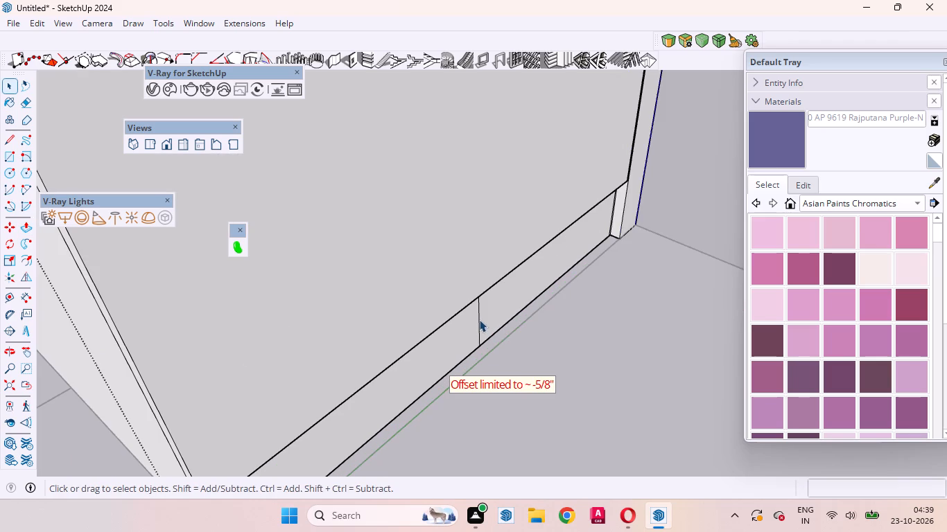
{"action": "left_click", "coordinate": [479, 319]}
{"action": "right_click", "coordinate": [479, 319]}
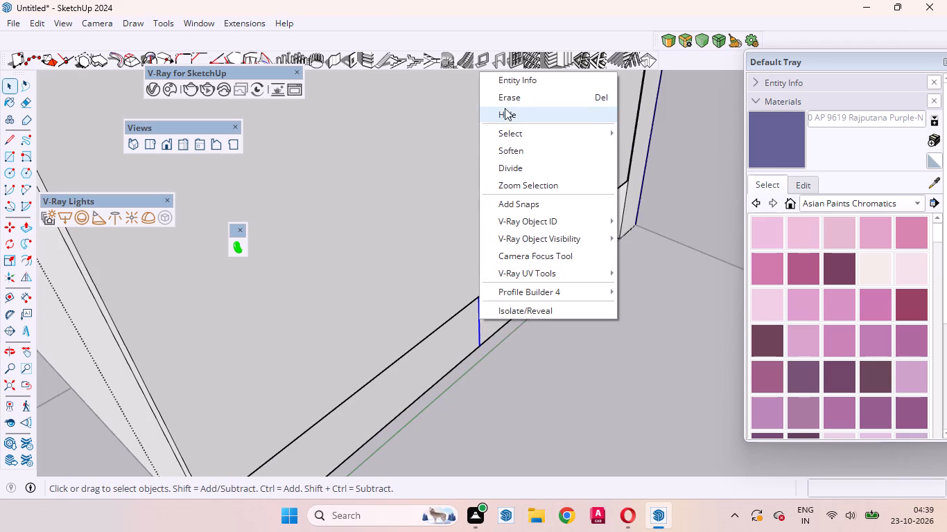
{"action": "left_click", "coordinate": [505, 96]}
Push the recessed bottom strip a further 40 mm into the cabinet to deepen the toe kick.
{"action": "scroll", "coordinate": [535, 225], "scroll_direction": "down", "scroll_amount": 3}
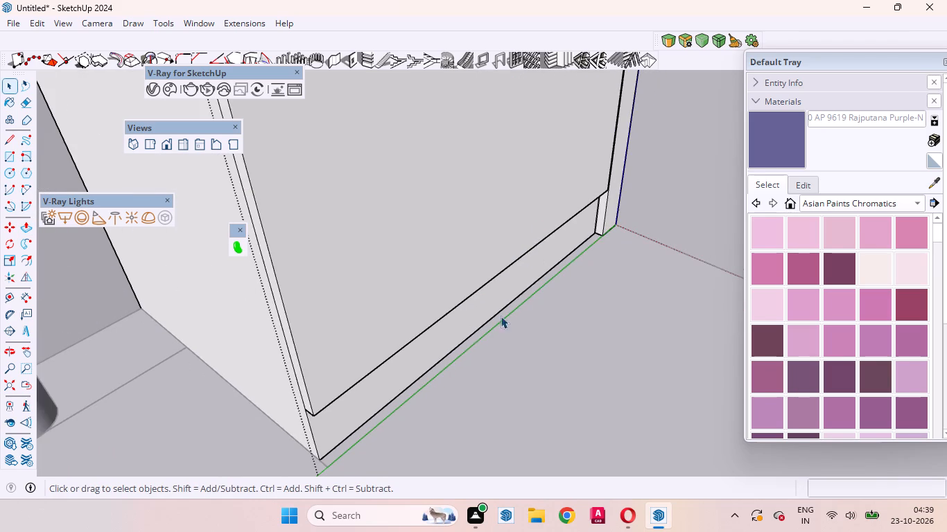
{"action": "left_click", "coordinate": [451, 335]}
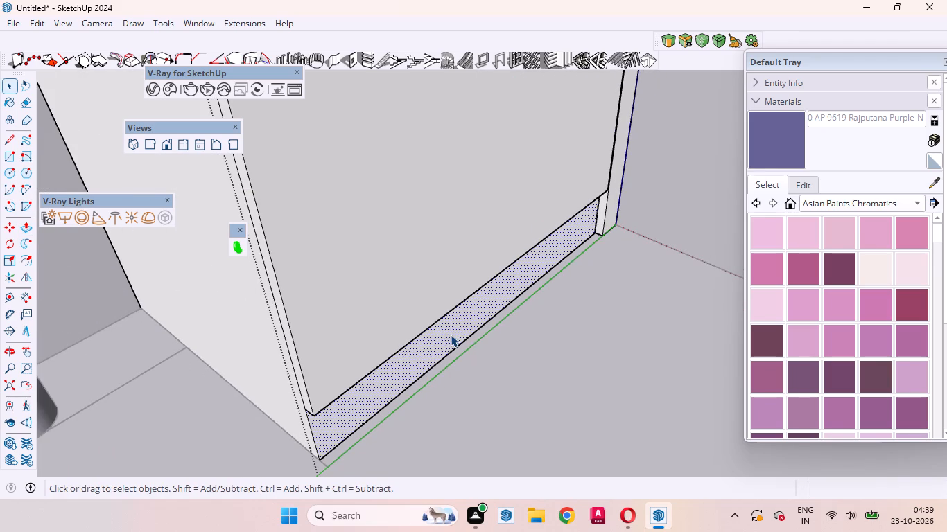
{"action": "key", "text": "p"}
{"action": "left_click_drag", "start_coordinate": [451, 334], "coordinate": [444, 339]}
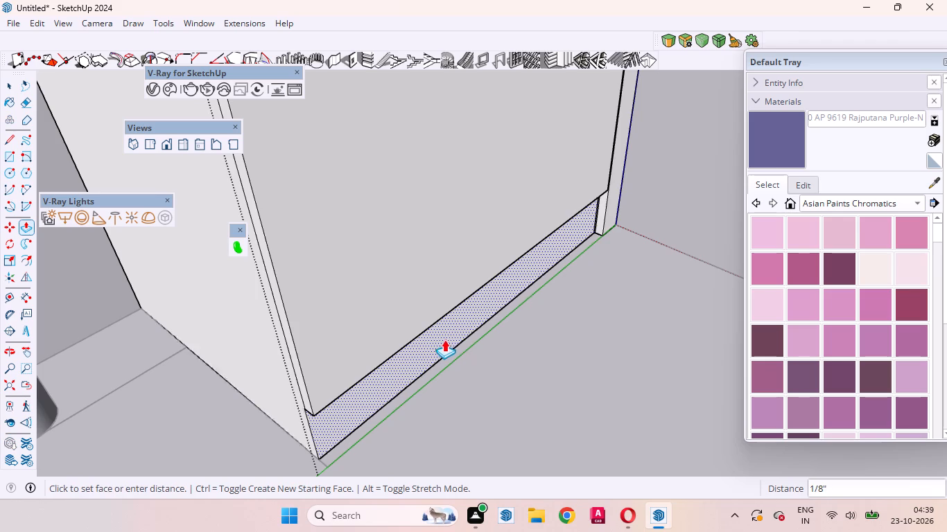
{"action": "left_click_drag", "start_coordinate": [444, 339], "coordinate": [437, 341]}
{"action": "key", "text": "4"}
{"action": "key", "text": "0"}
{"action": "type", "text": "mm"}
{"action": "key", "text": "Return"}
Draw a line about 1 7/8" long across the cabinet's end stile, level with the top of the toe kick recess.
{"action": "scroll", "coordinate": [436, 433], "scroll_direction": "down", "scroll_amount": 4}
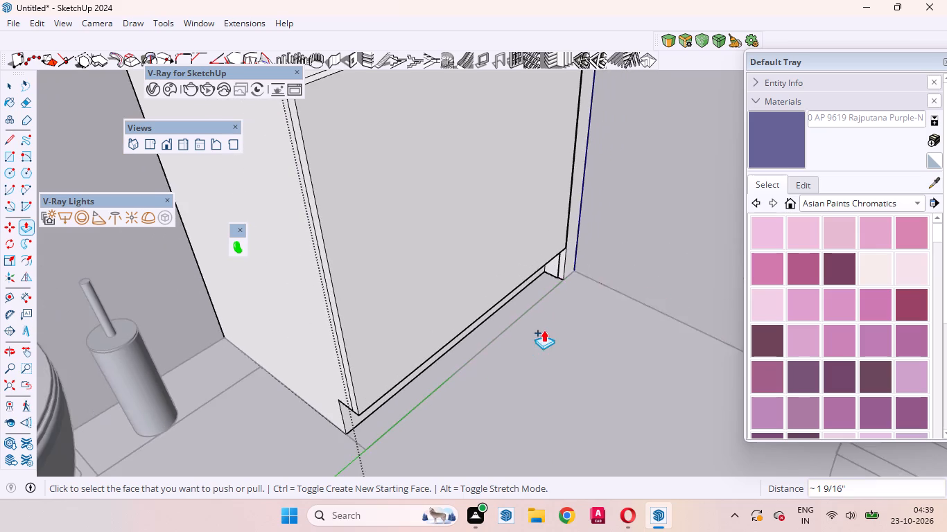
{"action": "middle_click_drag", "start_coordinate": [551, 326], "coordinate": [385, 395]}
{"action": "scroll", "coordinate": [530, 314], "scroll_direction": "up", "scroll_amount": 7}
{"action": "scroll", "coordinate": [575, 308], "scroll_direction": "down", "scroll_amount": 1}
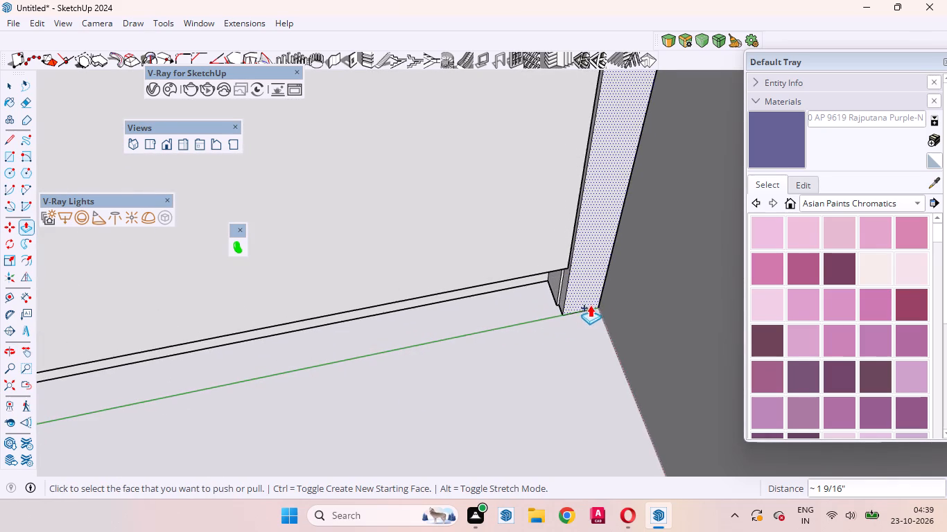
{"action": "scroll", "coordinate": [591, 303], "scroll_direction": "up", "scroll_amount": 1}
{"action": "key", "text": "space"}
{"action": "scroll", "coordinate": [579, 256], "scroll_direction": "up", "scroll_amount": 10}
{"action": "middle_click_drag", "start_coordinate": [576, 295], "coordinate": [505, 226]}
{"action": "scroll", "coordinate": [519, 239], "scroll_direction": "up", "scroll_amount": 3}
{"action": "middle_click_drag", "start_coordinate": [535, 251], "coordinate": [602, 256]}
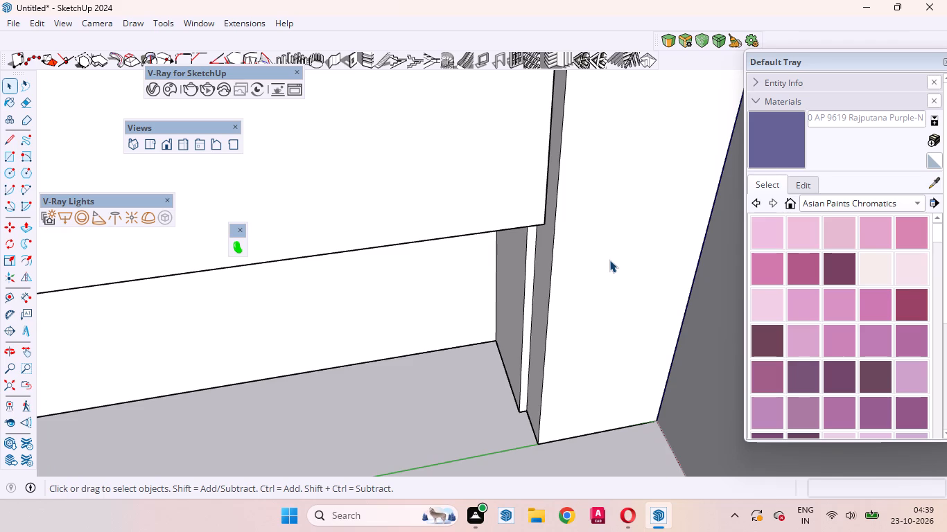
{"action": "left_click", "coordinate": [611, 259]}
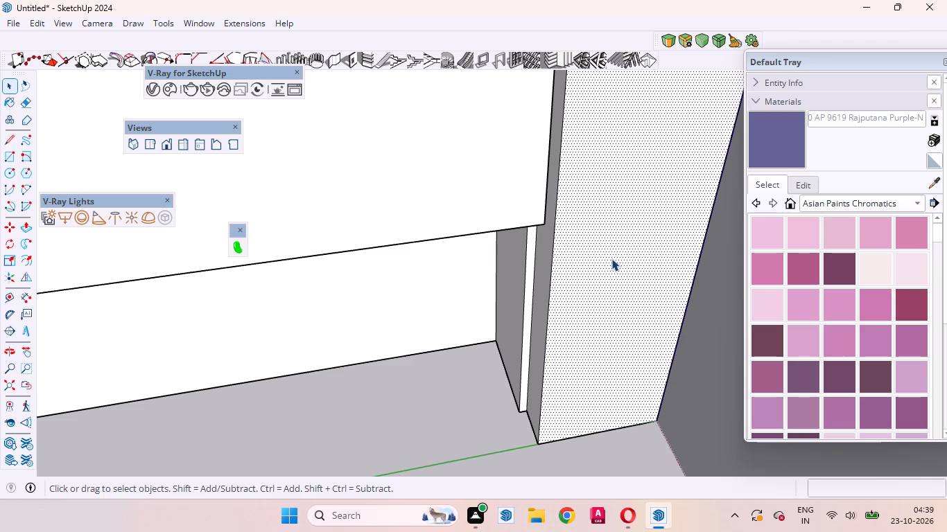
{"action": "key", "text": "l"}
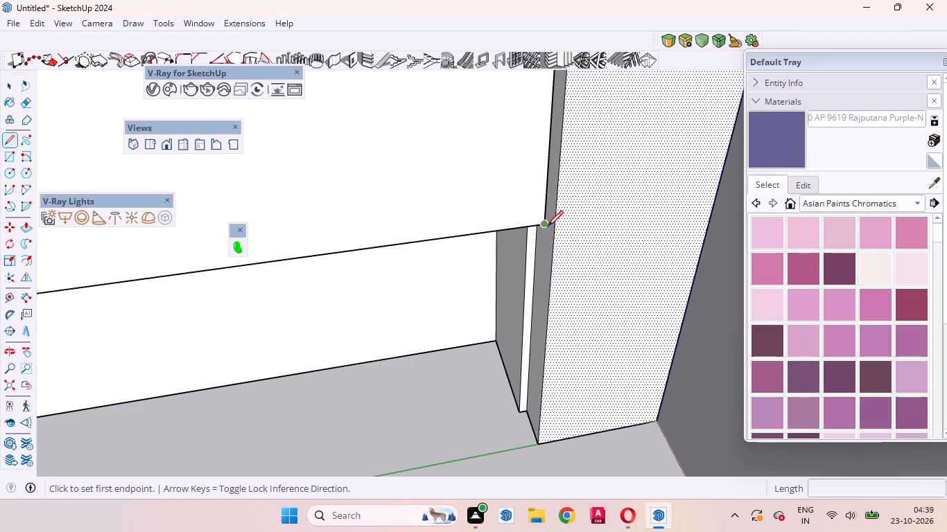
{"action": "left_click", "coordinate": [557, 224]}
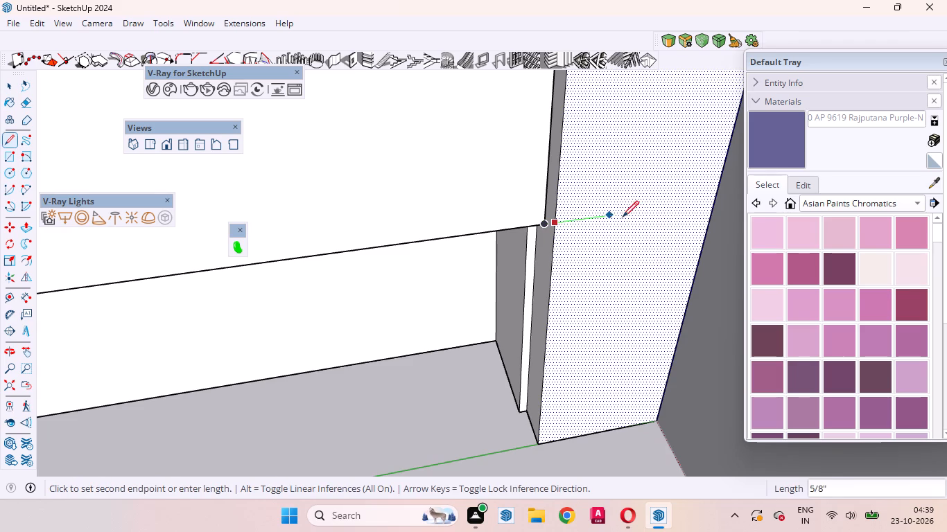
{"action": "left_click", "coordinate": [713, 202]}
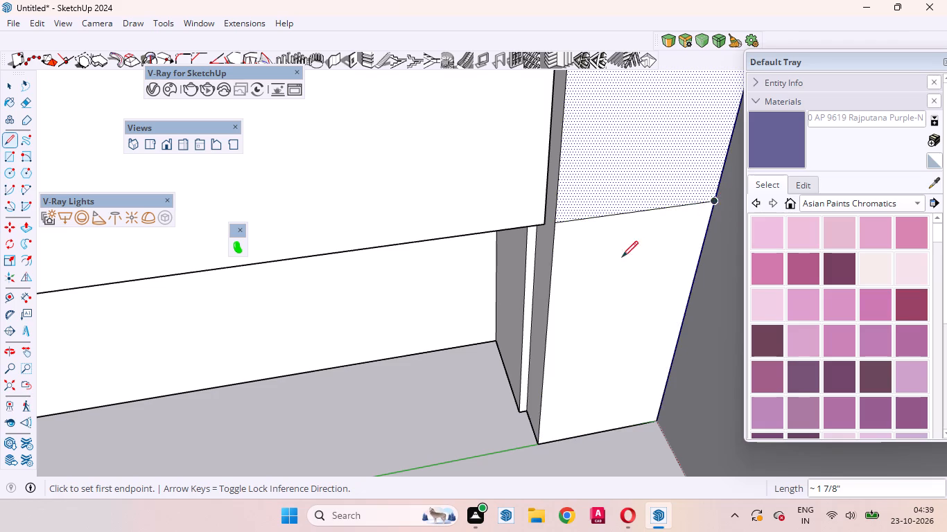
{"action": "key", "text": "space"}
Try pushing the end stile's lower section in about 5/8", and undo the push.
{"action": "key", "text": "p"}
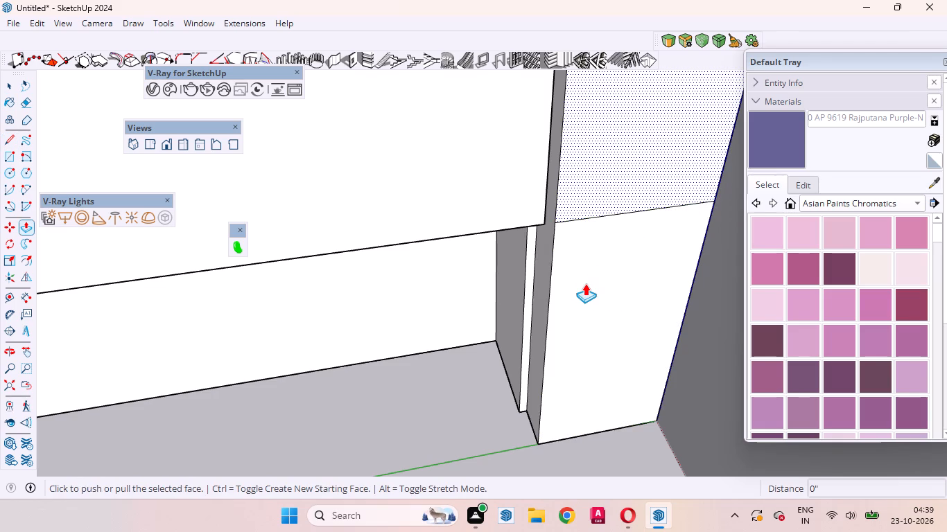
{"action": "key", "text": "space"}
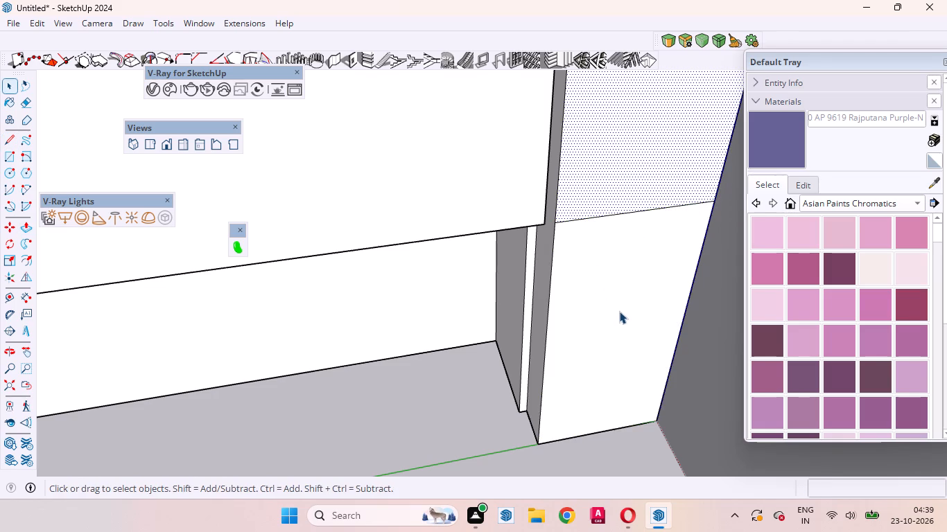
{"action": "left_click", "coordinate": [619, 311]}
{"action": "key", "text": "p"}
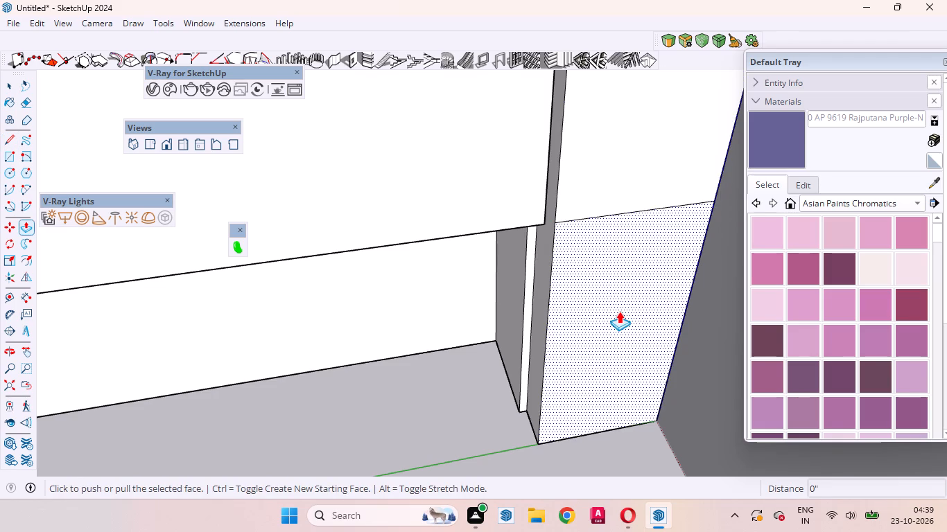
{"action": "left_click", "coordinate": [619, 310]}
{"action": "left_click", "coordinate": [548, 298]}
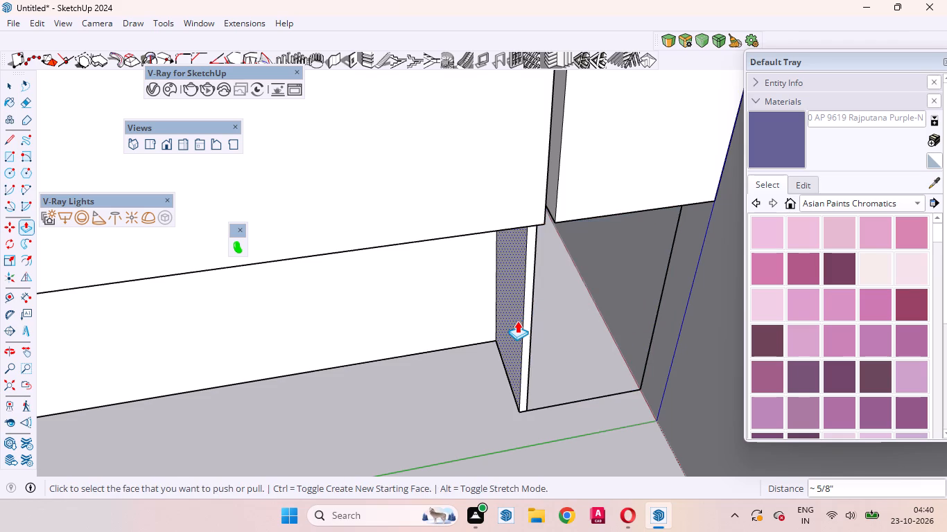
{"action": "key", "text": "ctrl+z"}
Push the narrow strip beside the toe kick back about 1 9/16", flush with the recessed face.
{"action": "scroll", "coordinate": [519, 325], "scroll_direction": "up", "scroll_amount": 4}
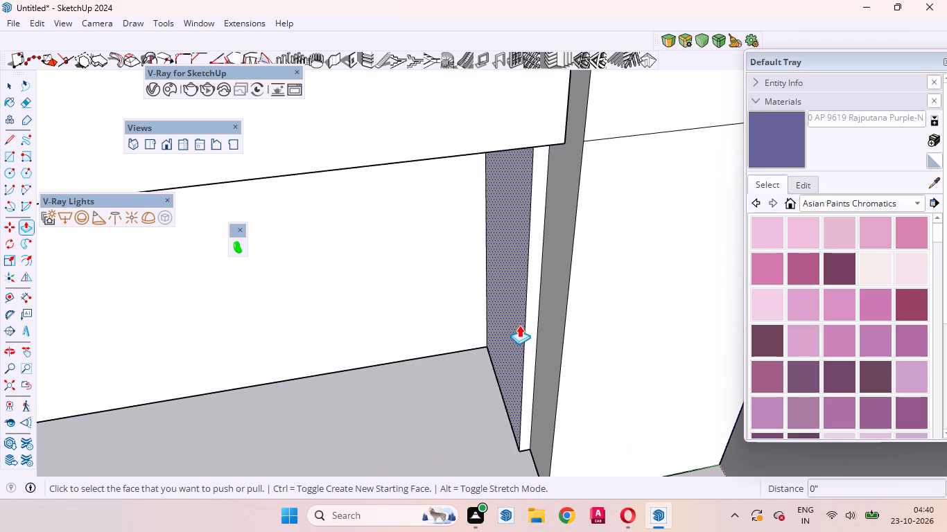
{"action": "left_click", "coordinate": [528, 326]}
{"action": "left_click", "coordinate": [471, 276]}
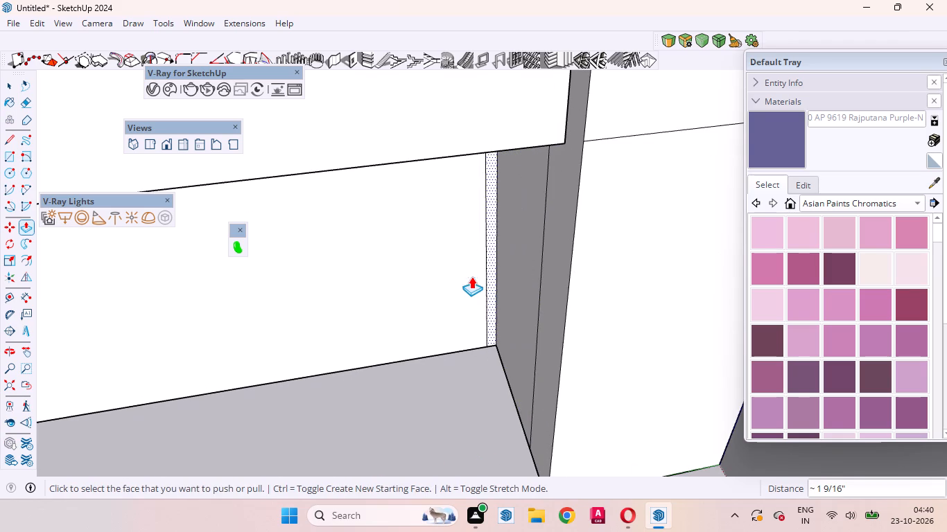
Push the end stile's lower section in about 5/8" beneath the new line.
{"action": "left_click", "coordinate": [602, 326]}
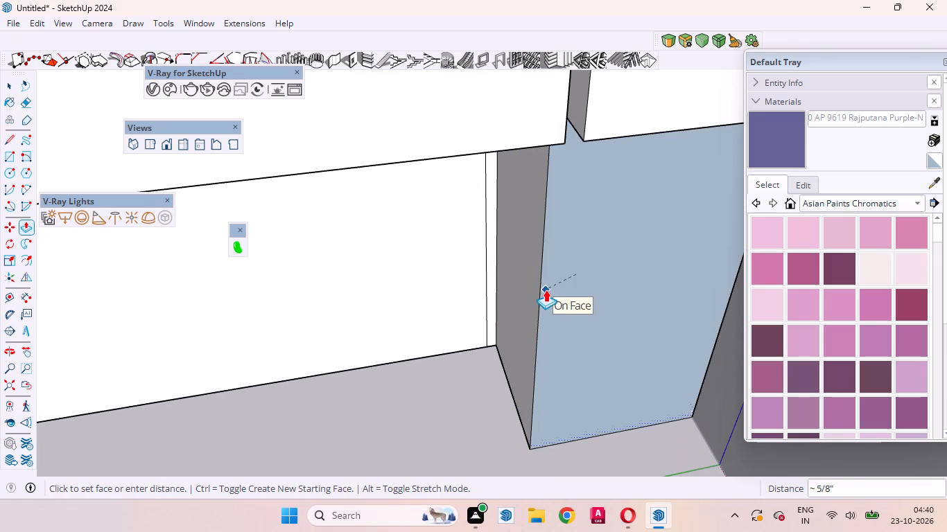
{"action": "left_click", "coordinate": [540, 290]}
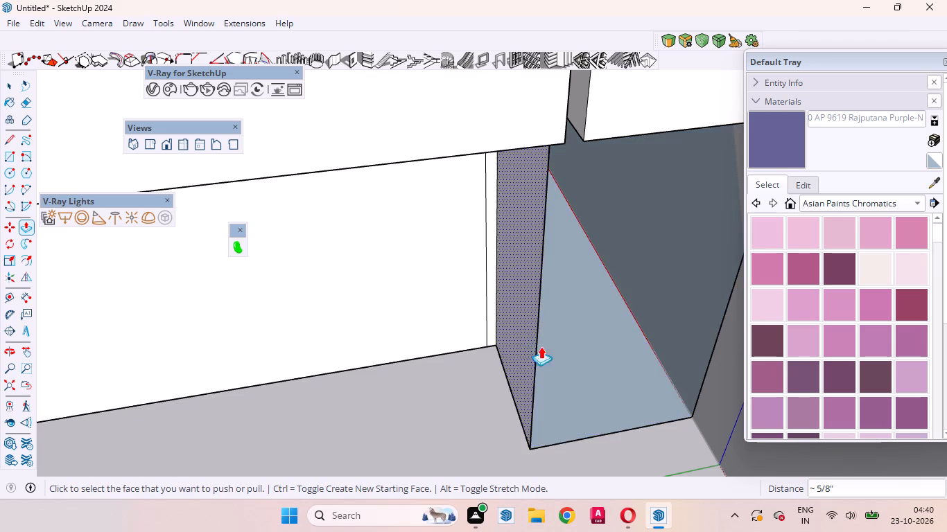
Erase the front vertical edge of the side face left standing between the toe kick recess and the end opening.
{"action": "scroll", "coordinate": [554, 360], "scroll_direction": "up", "scroll_amount": 1}
{"action": "scroll", "coordinate": [554, 360], "scroll_direction": "down", "scroll_amount": 10}
{"action": "middle_click", "coordinate": [541, 369]}
{"action": "scroll", "coordinate": [544, 357], "scroll_direction": "up", "scroll_amount": 2}
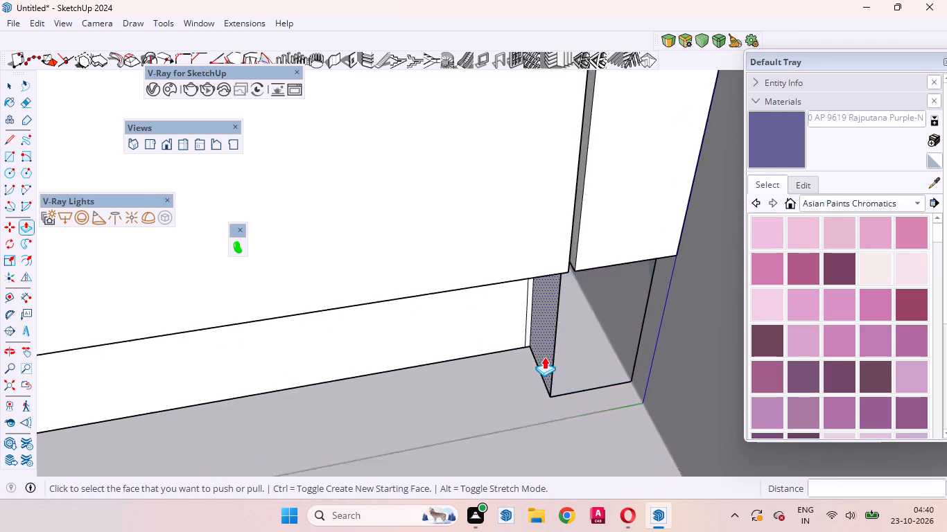
{"action": "scroll", "coordinate": [544, 357], "scroll_direction": "up", "scroll_amount": 2}
{"action": "key", "text": "space"}
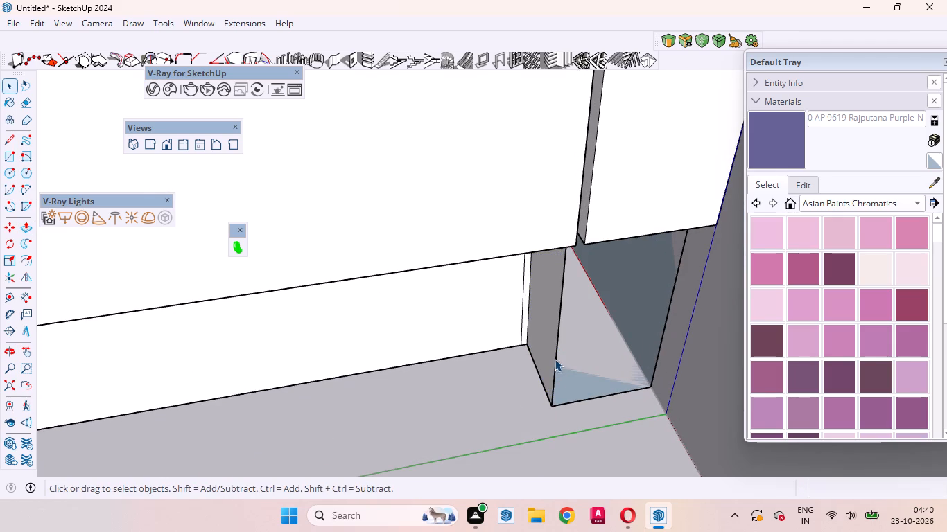
{"action": "middle_click_drag", "start_coordinate": [623, 264], "coordinate": [525, 51]}
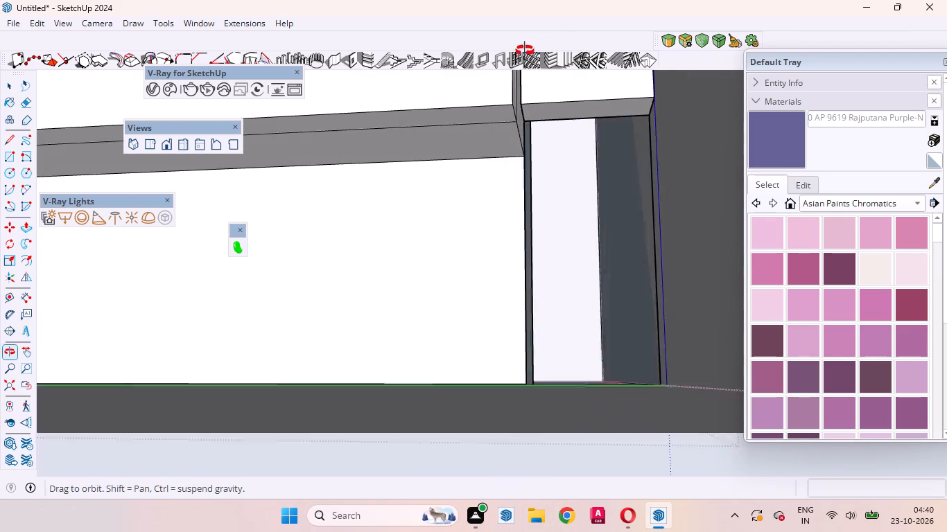
{"action": "middle_click_drag", "start_coordinate": [525, 51], "coordinate": [556, 143]}
{"action": "middle_click_drag", "start_coordinate": [510, 240], "coordinate": [589, 260]}
{"action": "scroll", "coordinate": [548, 264], "scroll_direction": "up", "scroll_amount": 2}
{"action": "left_click", "coordinate": [521, 263]}
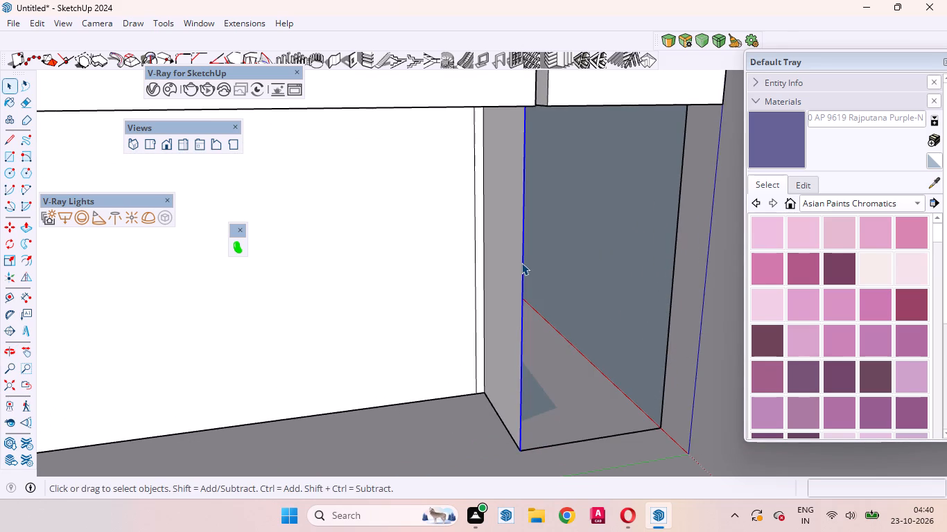
{"action": "right_click", "coordinate": [521, 263]}
{"action": "left_click", "coordinate": [539, 292]}
Draw a 4" by 2" rectangle closing the end opening in line with the recessed toe kick face.
{"action": "middle_click_drag", "start_coordinate": [544, 231], "coordinate": [508, 206]}
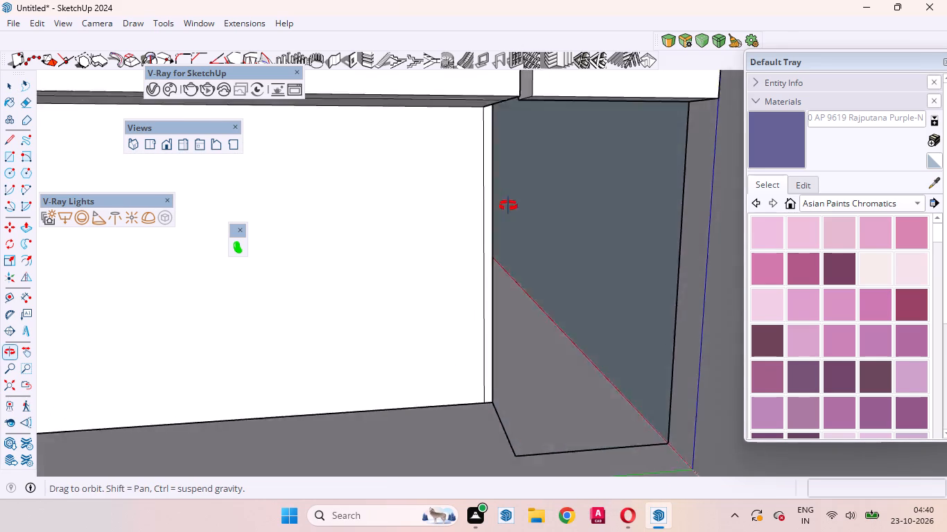
{"action": "middle_click_drag", "start_coordinate": [508, 206], "coordinate": [473, 188]}
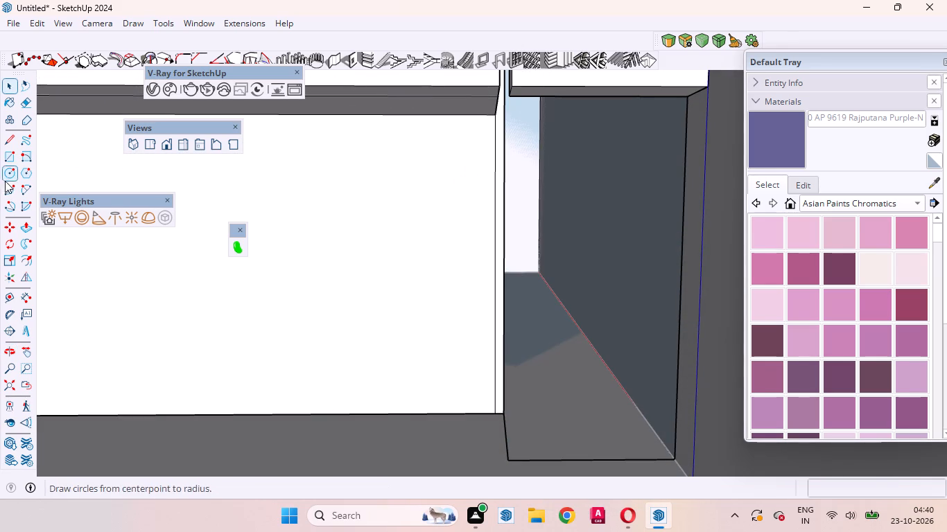
{"action": "left_click", "coordinate": [9, 156]}
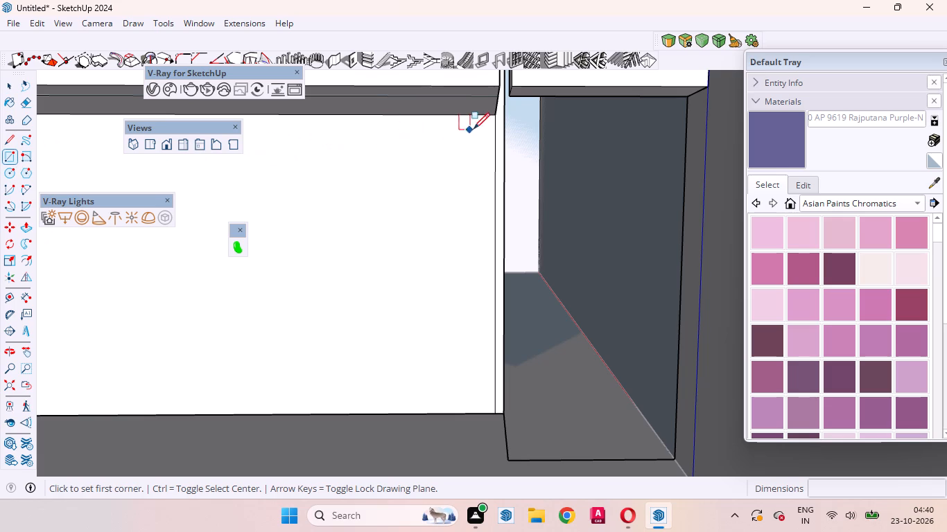
{"action": "left_click", "coordinate": [495, 116]}
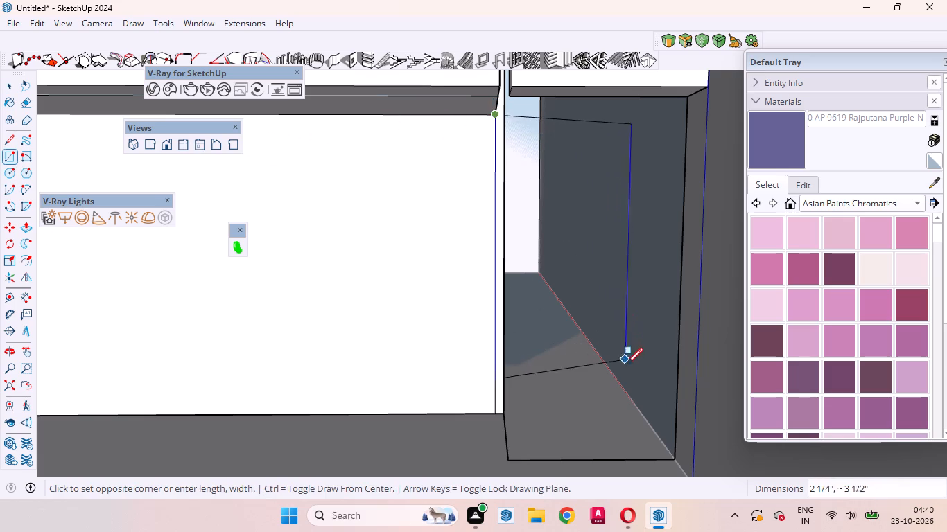
{"action": "left_click", "coordinate": [639, 415]}
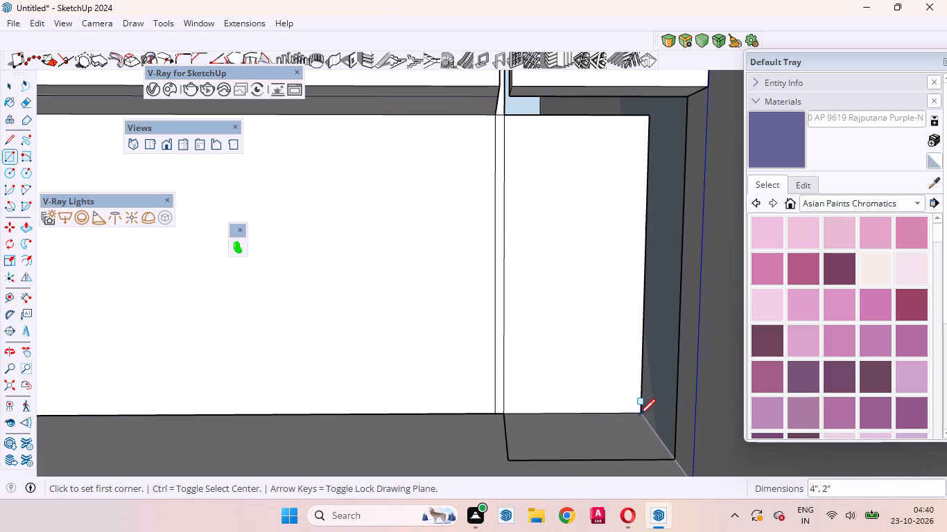
{"action": "middle_click_drag", "start_coordinate": [523, 385], "coordinate": [550, 472]}
{"action": "scroll", "coordinate": [547, 381], "scroll_direction": "down", "scroll_amount": 9}
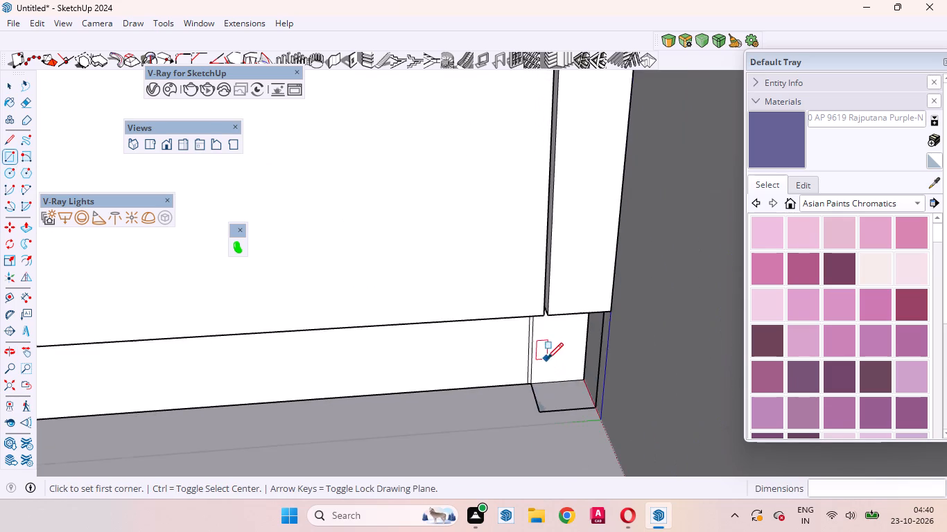
{"action": "scroll", "coordinate": [547, 359], "scroll_direction": "down", "scroll_amount": 6}
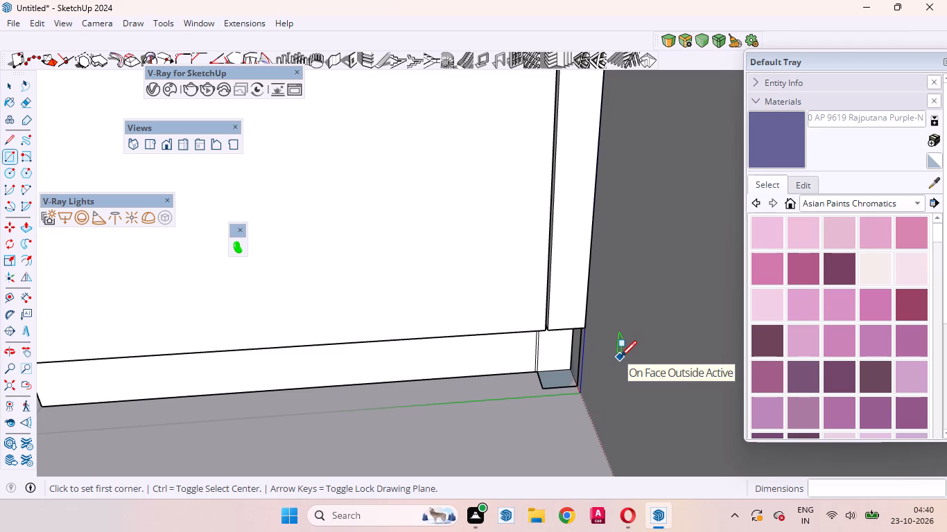
{"action": "key", "text": "space"}
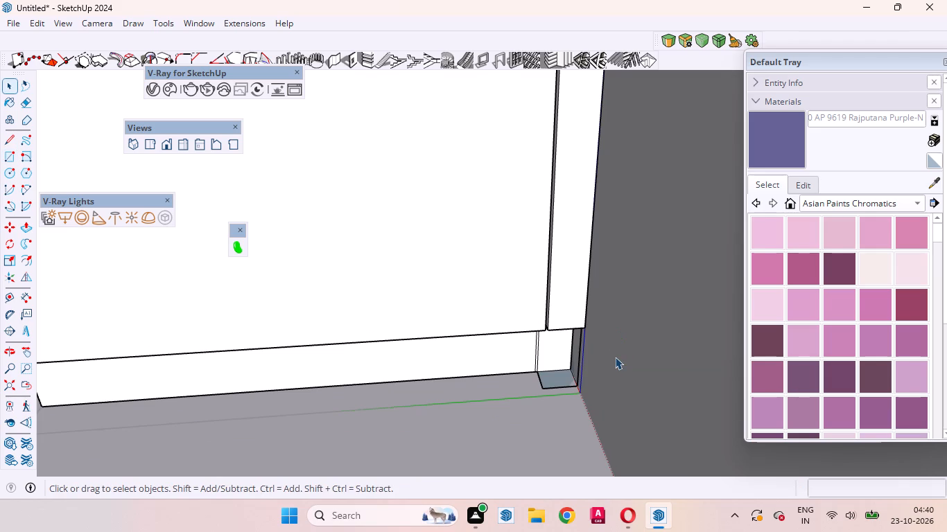
Erase the vertical edge separating the long toe kick face from the narrow strip at its end.
{"action": "scroll", "coordinate": [550, 383], "scroll_direction": "up", "scroll_amount": 14}
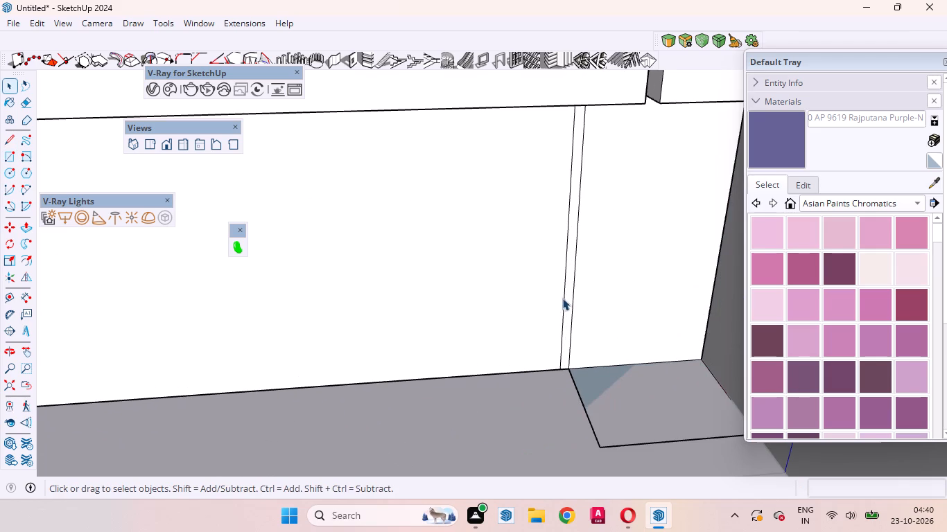
{"action": "left_click", "coordinate": [564, 298]}
{"action": "key", "text": "Delete"}
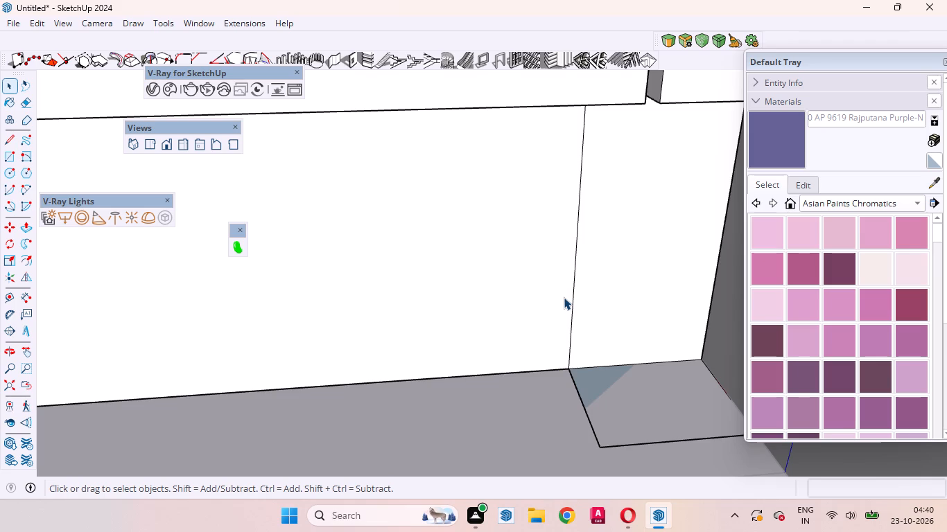
Erase the two leftover floor edges and the leftover vertical edge in front of the recessed toe kick's end strip.
{"action": "scroll", "coordinate": [496, 386], "scroll_direction": "down", "scroll_amount": 3}
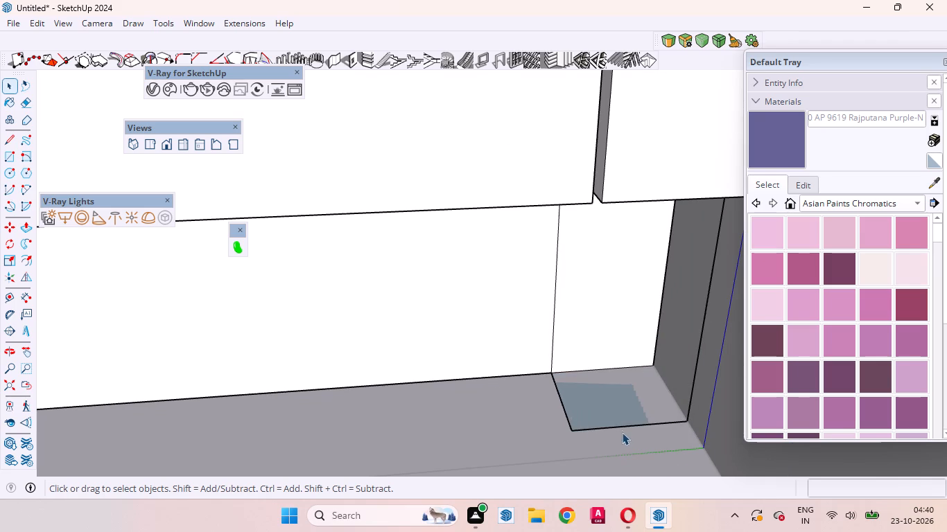
{"action": "left_click", "coordinate": [614, 427]}
{"action": "key", "text": "Delete"}
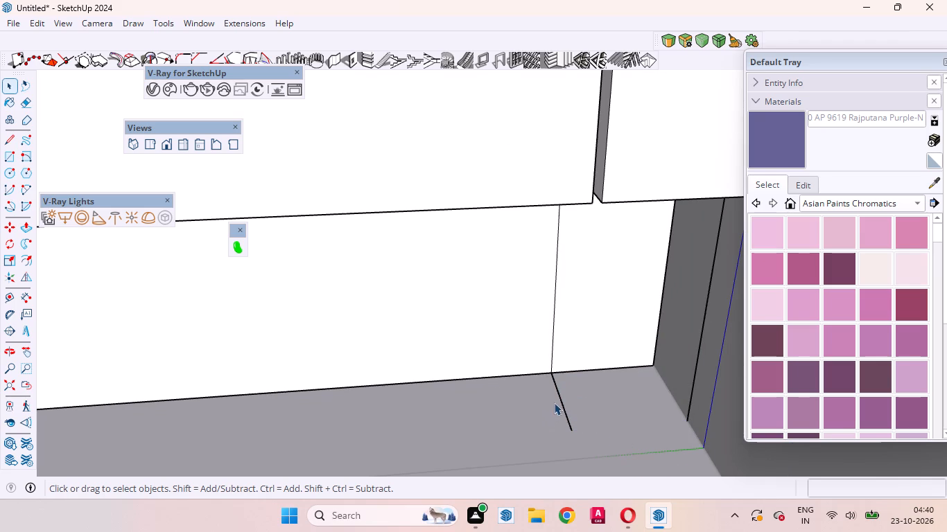
{"action": "left_click_drag", "start_coordinate": [548, 402], "coordinate": [598, 426]}
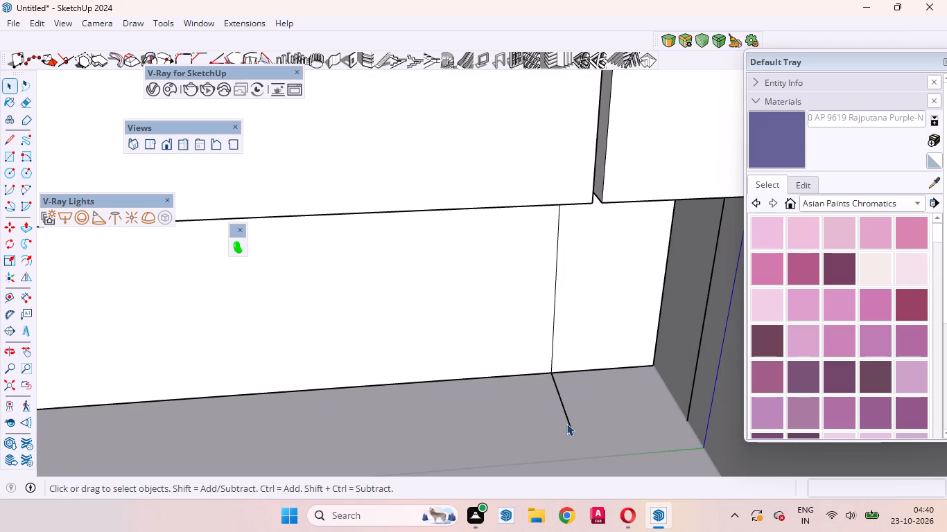
{"action": "left_click", "coordinate": [568, 420]}
{"action": "key", "text": "Delete"}
{"action": "left_click", "coordinate": [695, 377]}
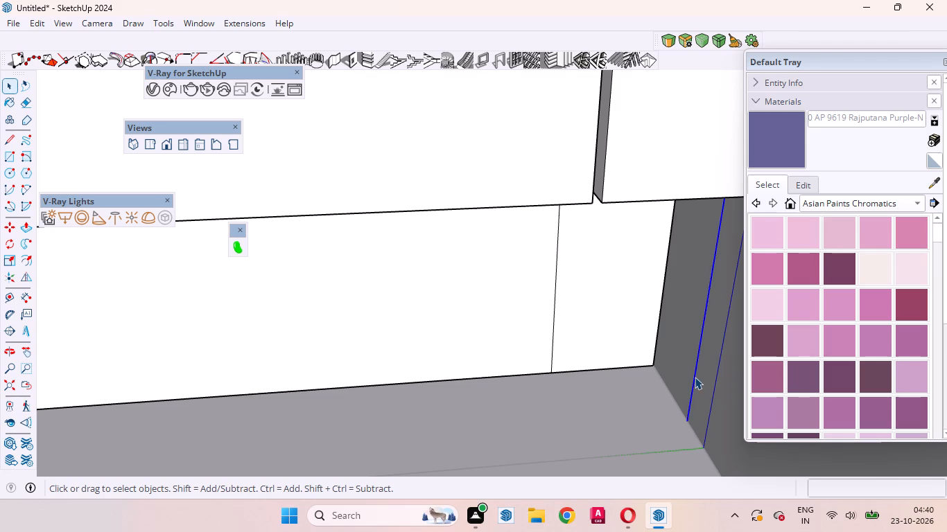
{"action": "key", "text": "Delete"}
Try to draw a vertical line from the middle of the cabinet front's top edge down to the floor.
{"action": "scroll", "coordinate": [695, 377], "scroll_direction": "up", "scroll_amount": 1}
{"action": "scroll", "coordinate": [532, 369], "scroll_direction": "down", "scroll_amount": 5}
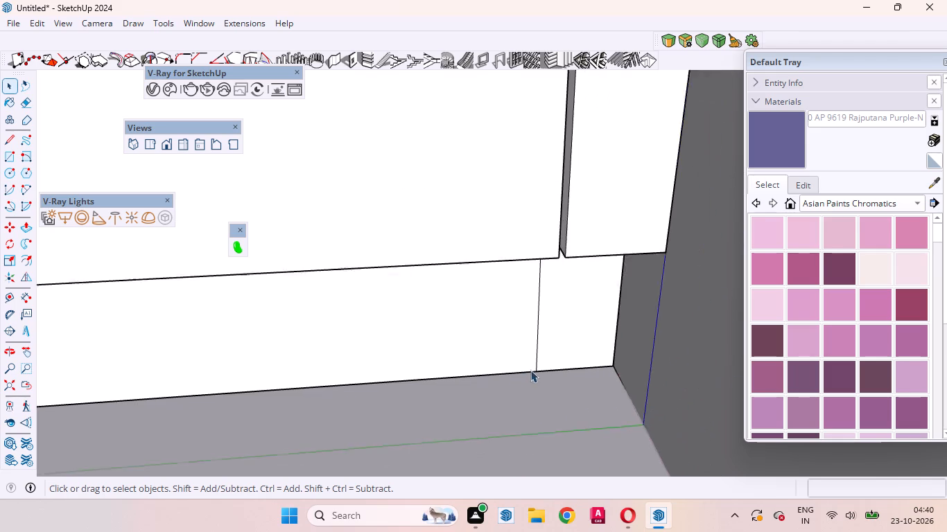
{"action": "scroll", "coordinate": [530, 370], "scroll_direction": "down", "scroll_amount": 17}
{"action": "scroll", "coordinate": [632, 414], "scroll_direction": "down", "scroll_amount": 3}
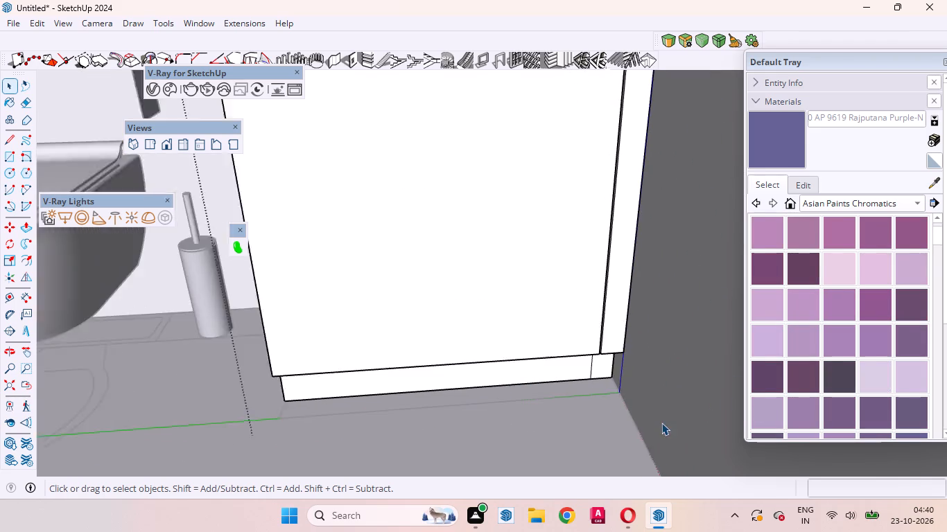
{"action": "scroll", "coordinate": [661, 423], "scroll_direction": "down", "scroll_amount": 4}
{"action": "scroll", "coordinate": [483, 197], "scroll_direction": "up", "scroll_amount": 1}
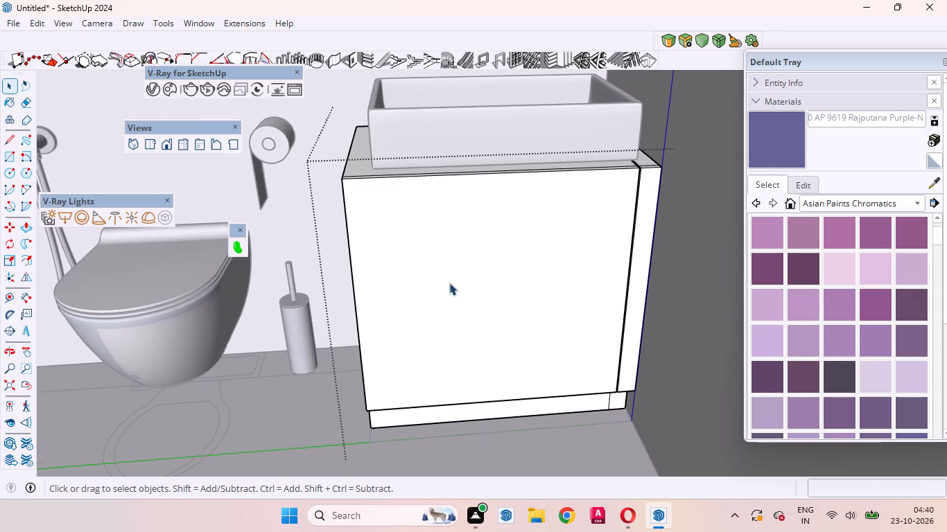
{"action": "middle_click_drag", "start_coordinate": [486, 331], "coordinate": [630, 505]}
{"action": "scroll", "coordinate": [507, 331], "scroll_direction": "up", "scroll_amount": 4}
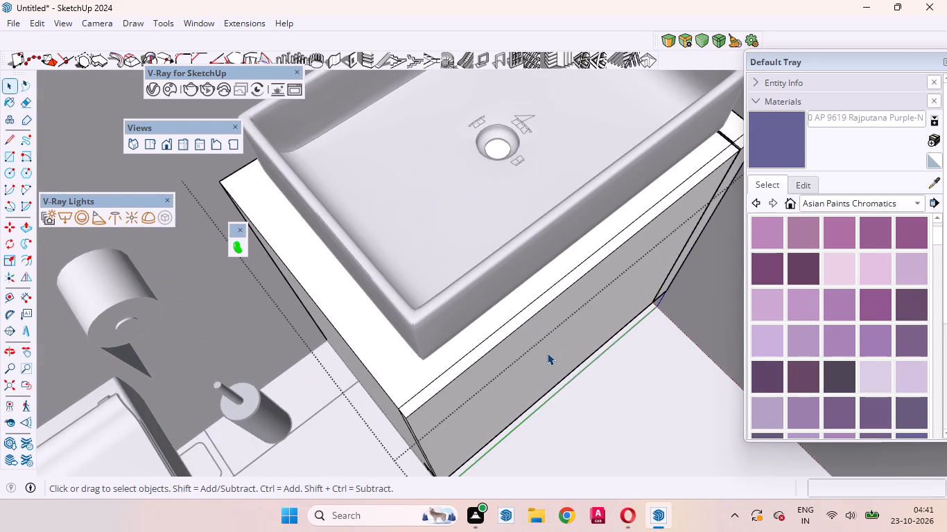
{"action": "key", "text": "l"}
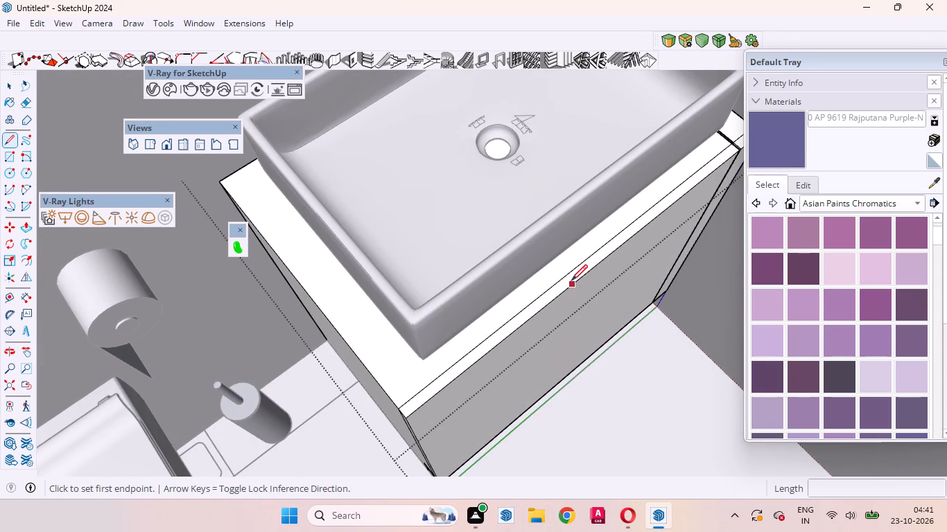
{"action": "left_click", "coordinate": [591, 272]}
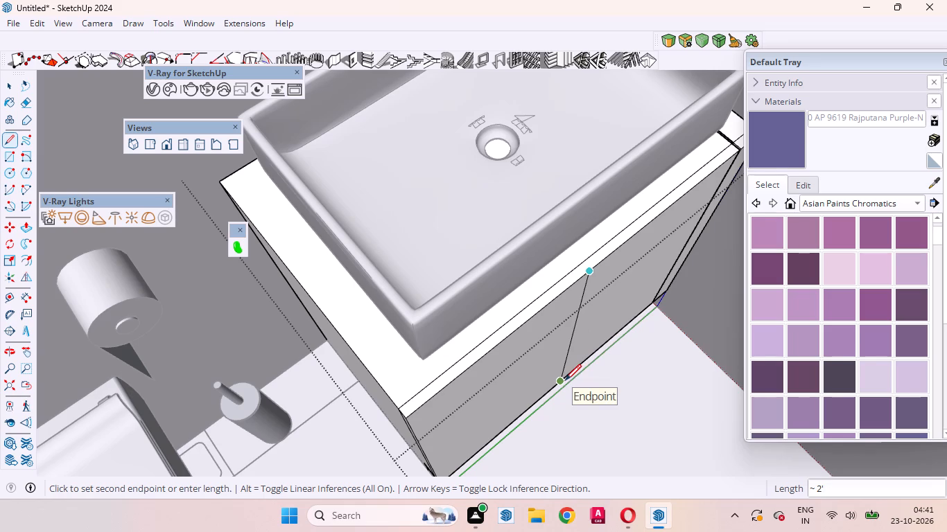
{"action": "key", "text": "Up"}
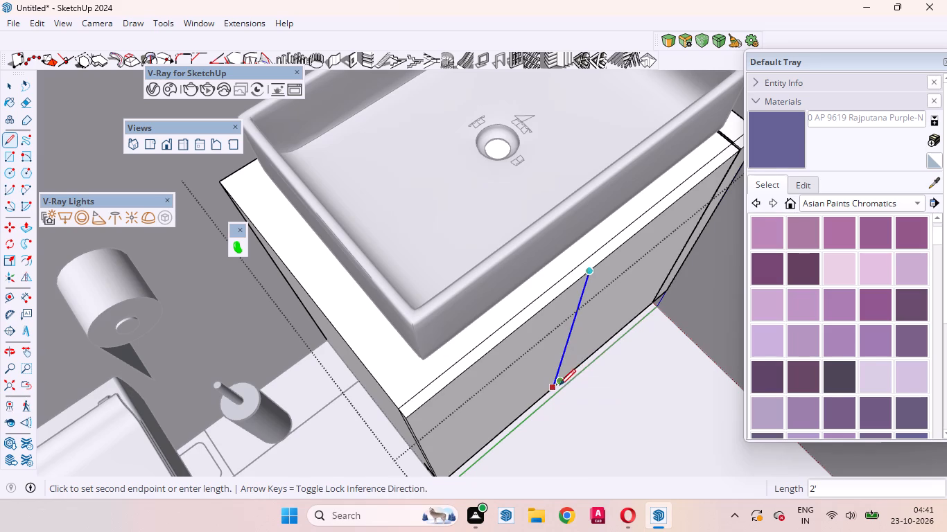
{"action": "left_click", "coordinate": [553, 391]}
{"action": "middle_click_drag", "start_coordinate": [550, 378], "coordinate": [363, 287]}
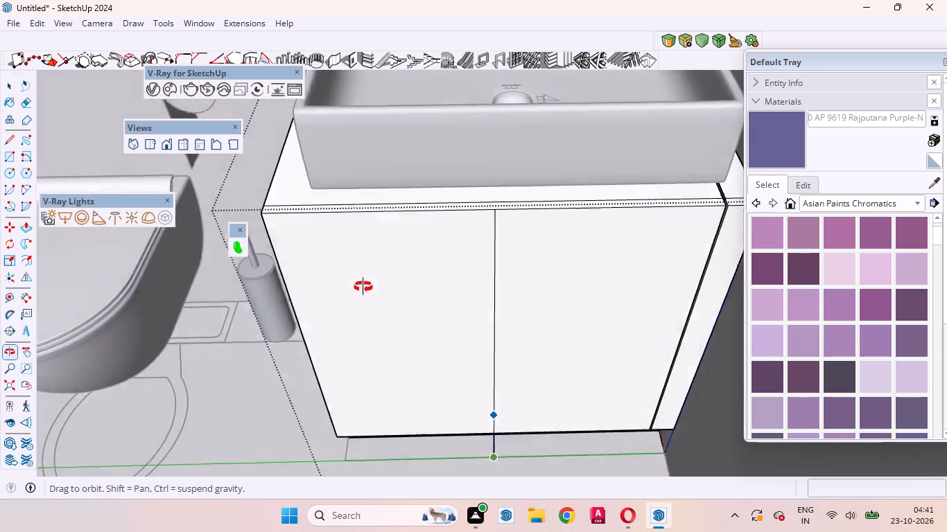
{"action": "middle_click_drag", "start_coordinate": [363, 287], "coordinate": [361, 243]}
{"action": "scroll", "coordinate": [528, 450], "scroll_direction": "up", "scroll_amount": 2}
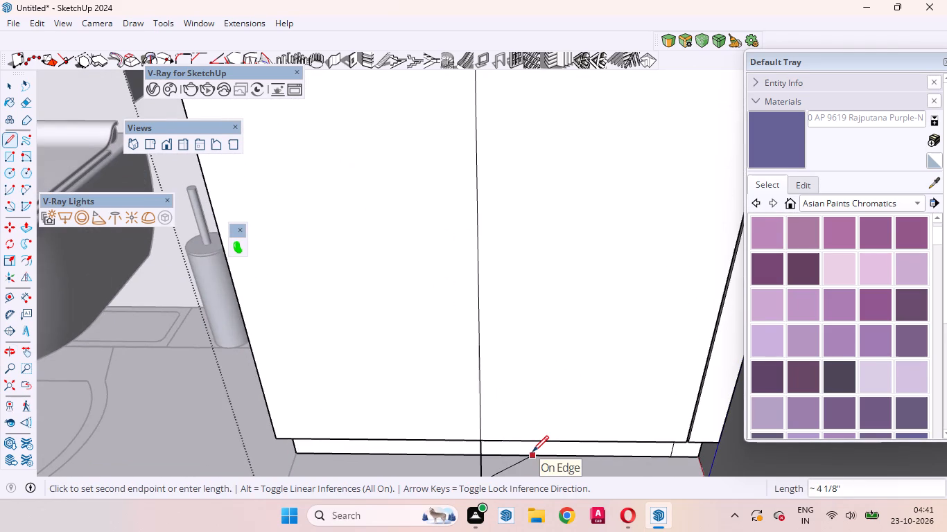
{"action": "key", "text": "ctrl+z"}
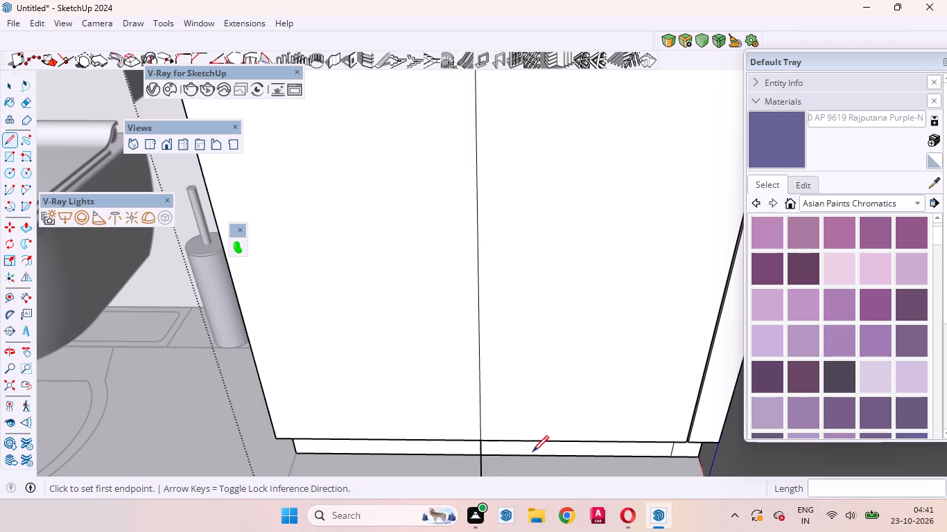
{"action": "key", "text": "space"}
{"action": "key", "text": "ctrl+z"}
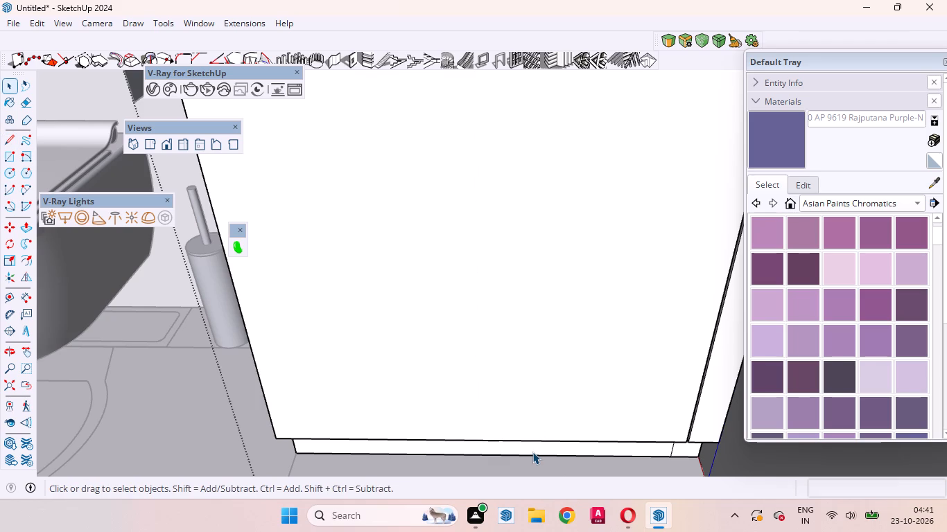
Draw a 2' vertical line down the middle of the cabinet front, from its top edge to its bottom edge.
{"action": "key", "text": "l"}
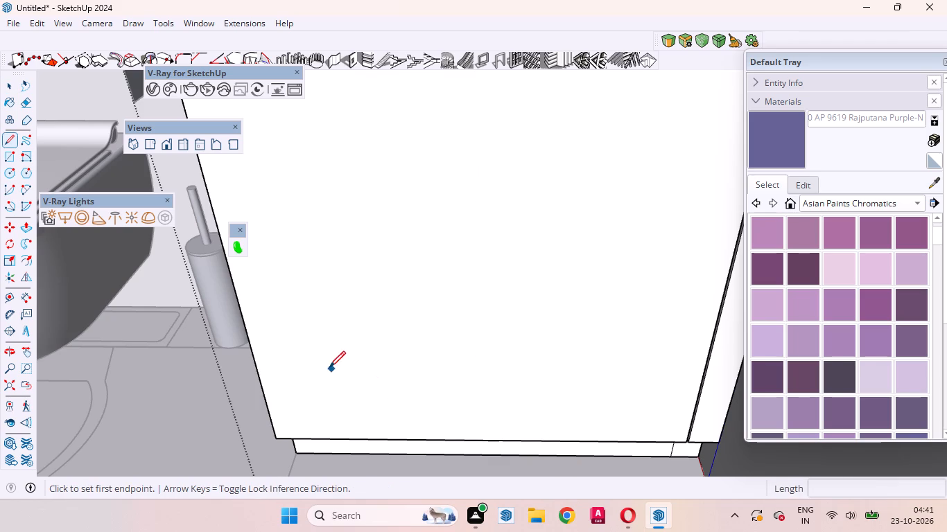
{"action": "scroll", "coordinate": [428, 406], "scroll_direction": "down", "scroll_amount": 4}
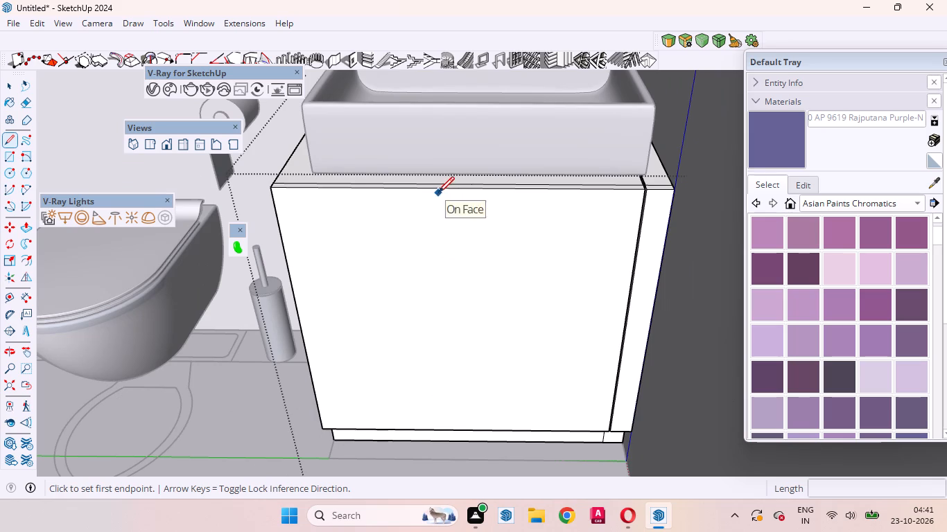
{"action": "left_click", "coordinate": [458, 189]}
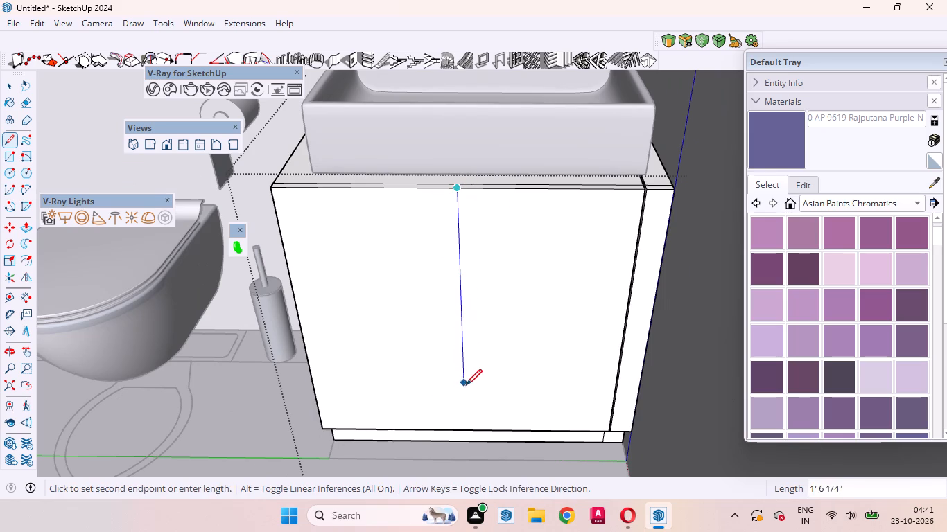
{"action": "left_click", "coordinate": [462, 432]}
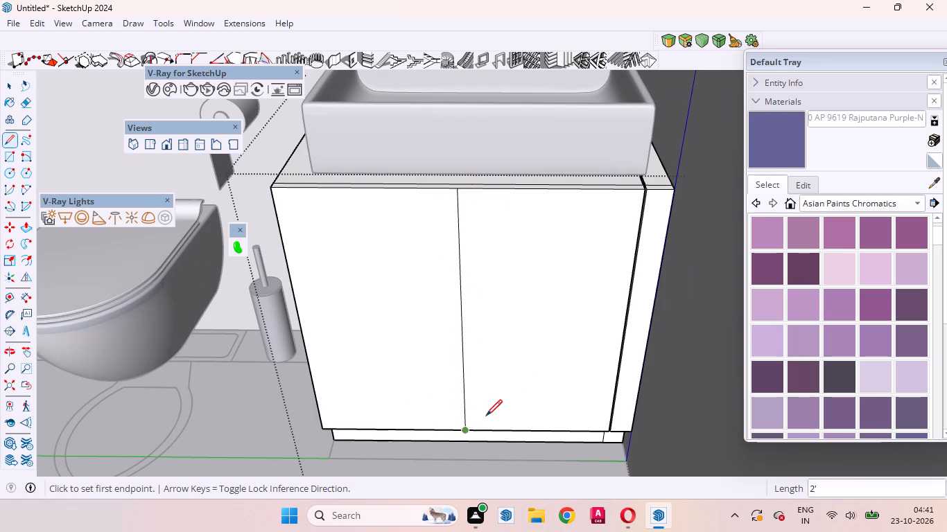
{"action": "key", "text": "space"}
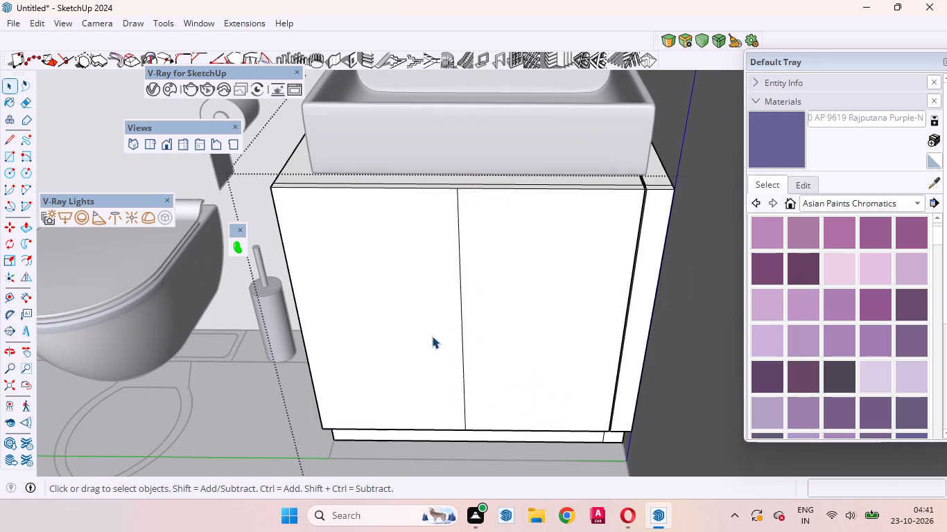
Copy the vertical centre line 1.5 mm across the cabinet front towards the end stile.
{"action": "left_click", "coordinate": [460, 339], "text": "ctrl"}
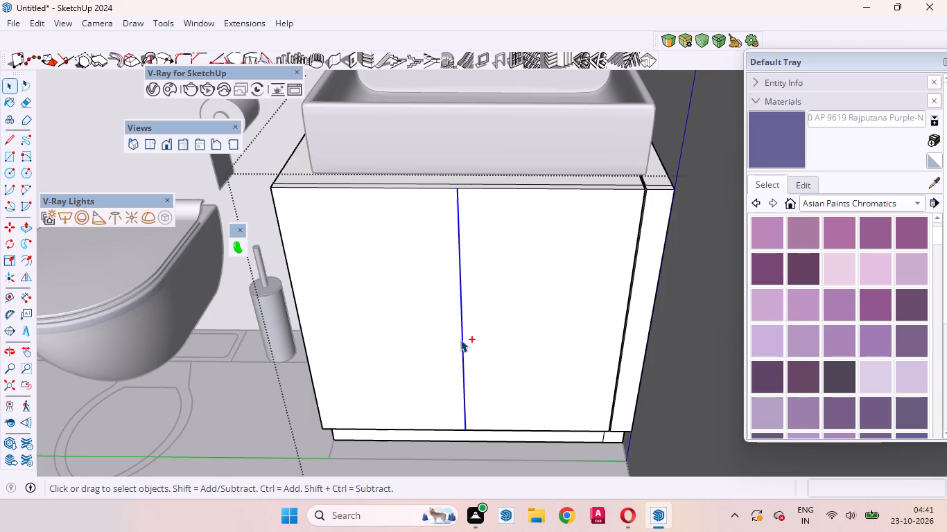
{"action": "key", "text": "m"}
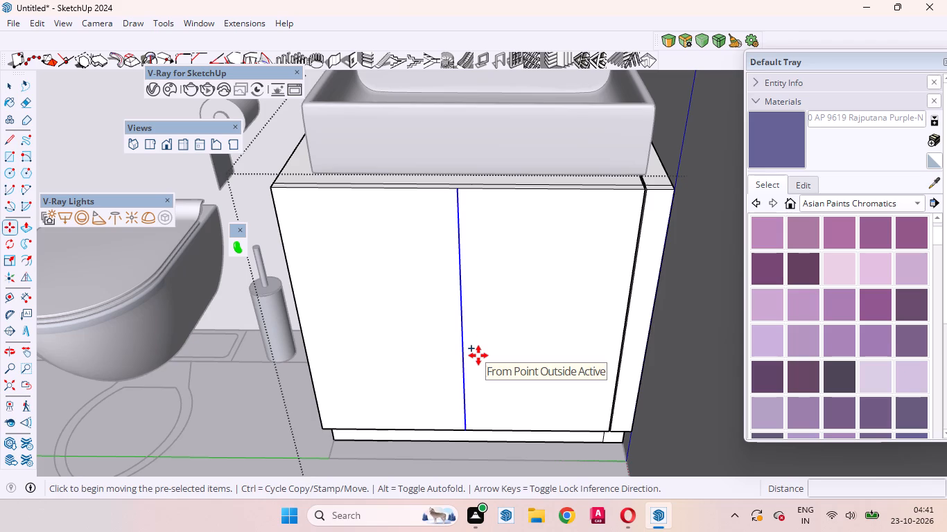
{"action": "left_click", "coordinate": [478, 355]}
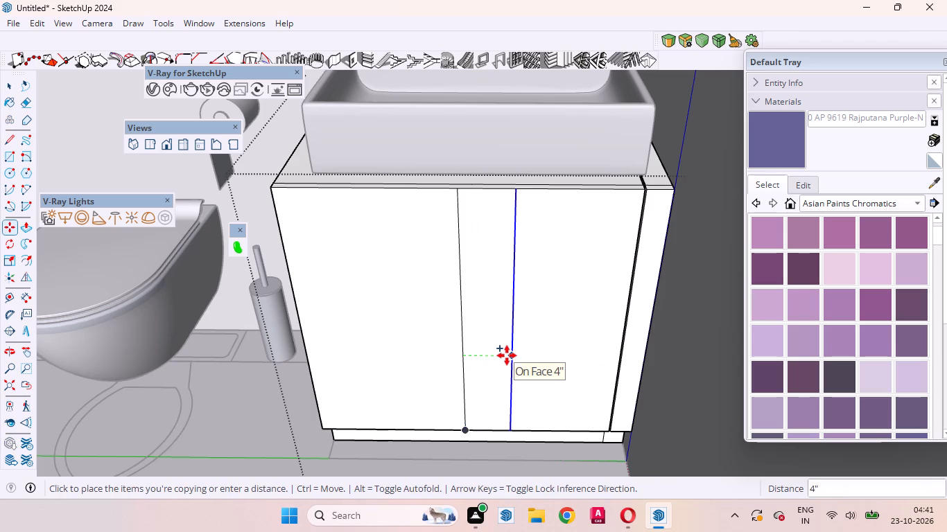
{"action": "key", "text": "1"}
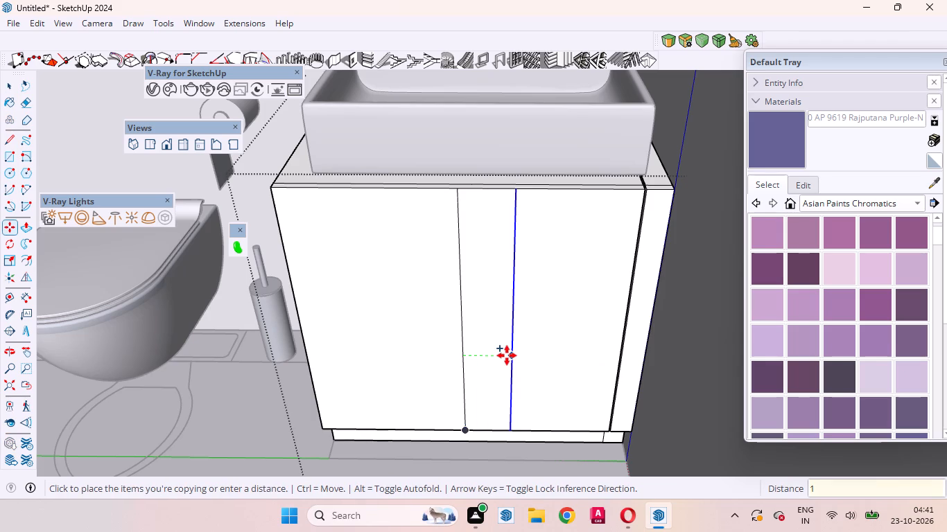
{"action": "key", "text": "period"}
{"action": "key", "text": "5"}
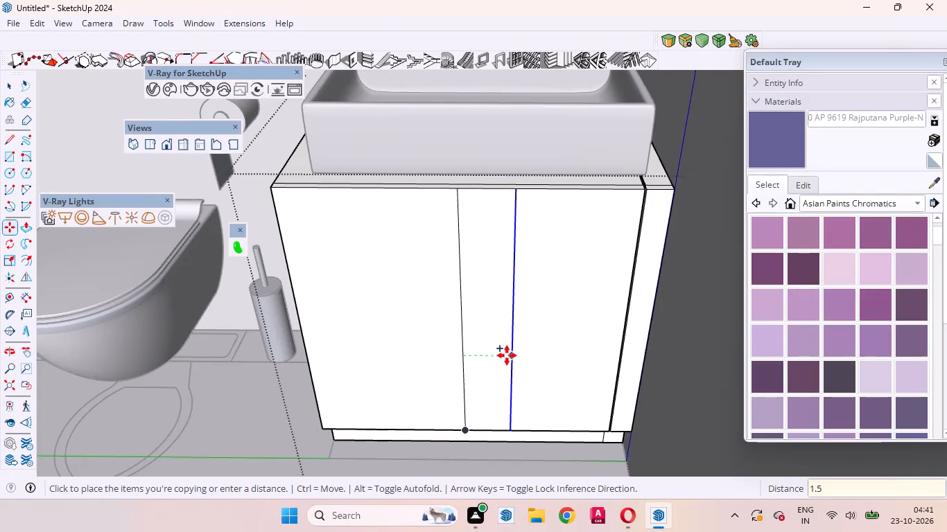
{"action": "type", "text": "mm"}
{"action": "key", "text": "Return"}
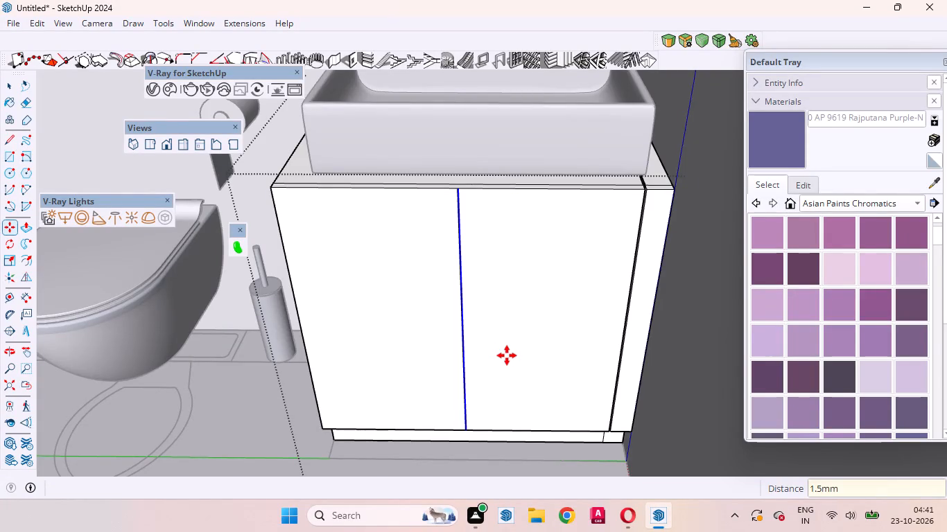
{"action": "key", "text": "space"}
Copy the offset vertical line 3 mm back across the cabinet front, past the centre line towards the toilet side.
{"action": "scroll", "coordinate": [498, 233], "scroll_direction": "up", "scroll_amount": 3}
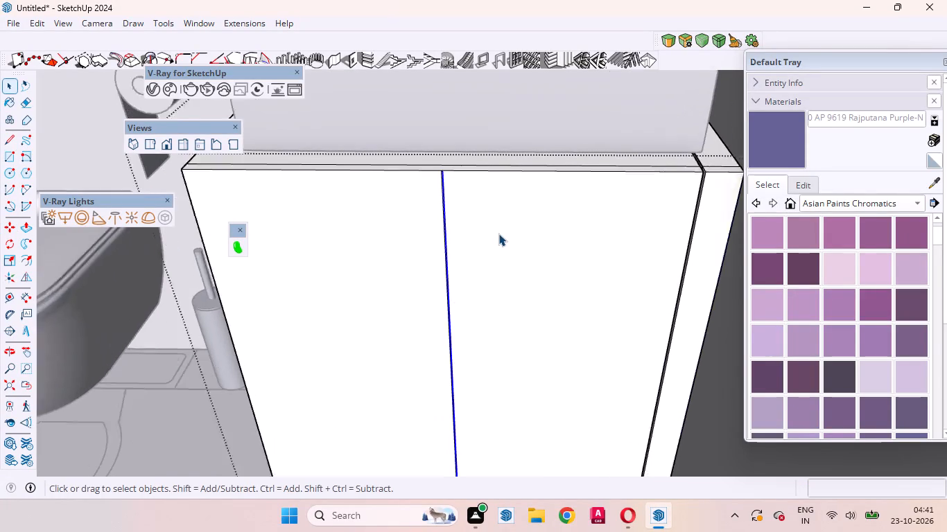
{"action": "scroll", "coordinate": [498, 233], "scroll_direction": "up", "scroll_amount": 1}
{"action": "scroll", "coordinate": [505, 236], "scroll_direction": "down", "scroll_amount": 4}
{"action": "scroll", "coordinate": [478, 260], "scroll_direction": "up", "scroll_amount": 16}
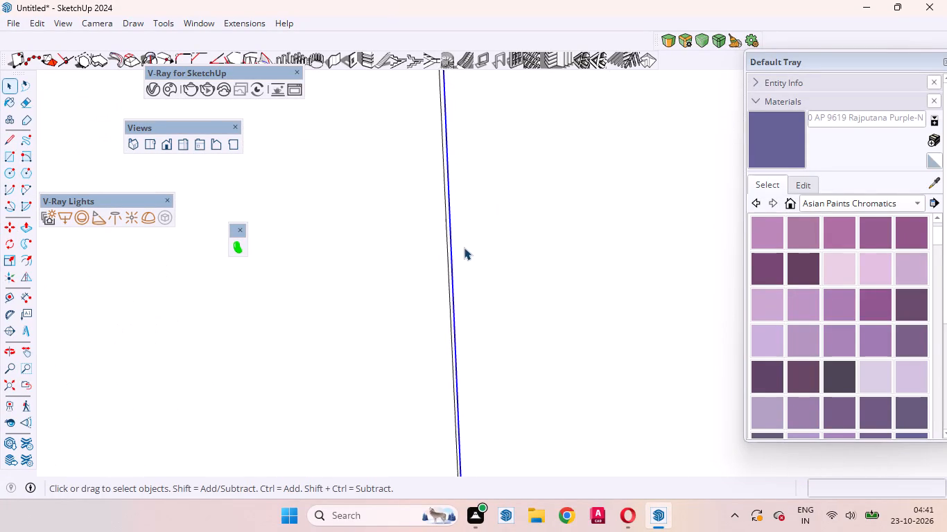
{"action": "scroll", "coordinate": [464, 247], "scroll_direction": "up", "scroll_amount": 1}
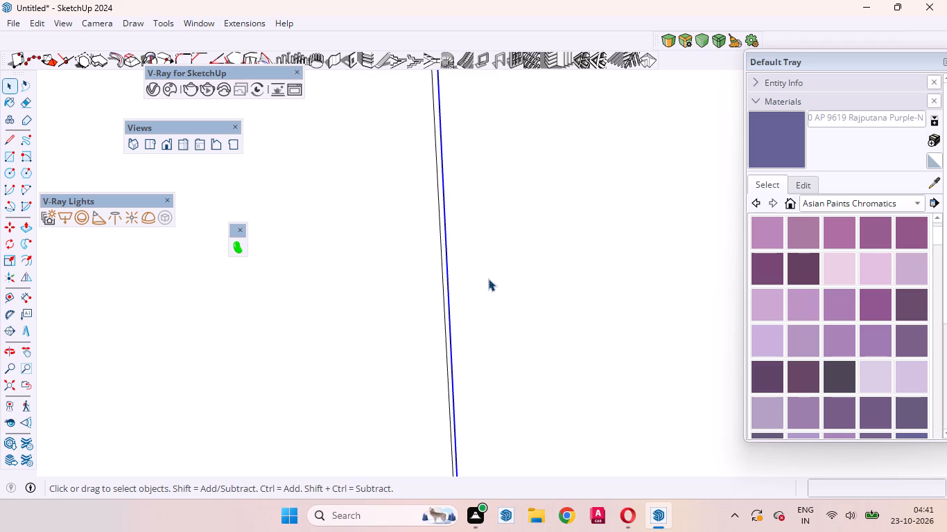
{"action": "key", "text": "m"}
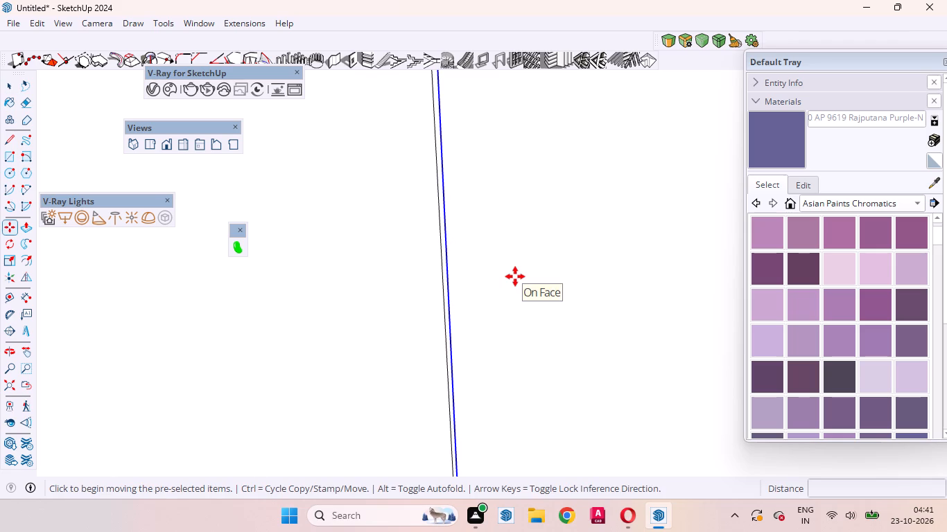
{"action": "left_click", "coordinate": [515, 276]}
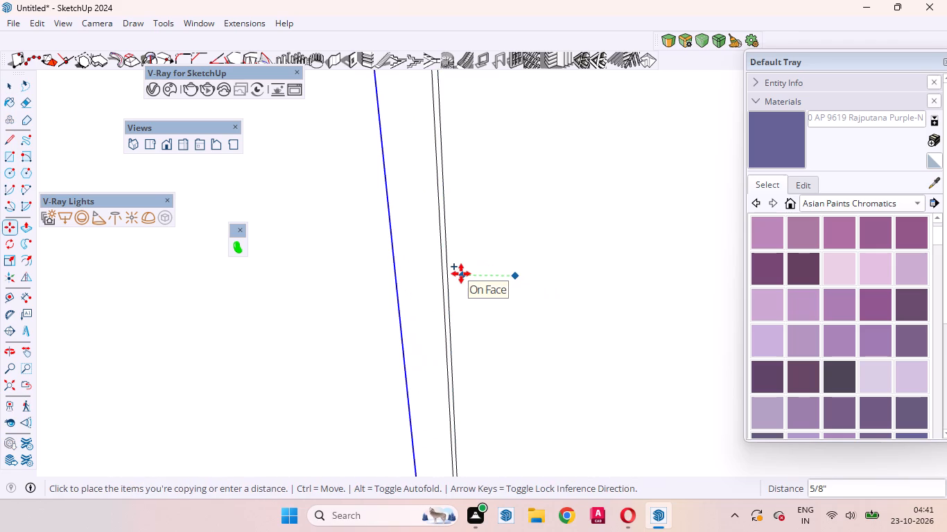
{"action": "key", "text": "3"}
{"action": "type", "text": "mm"}
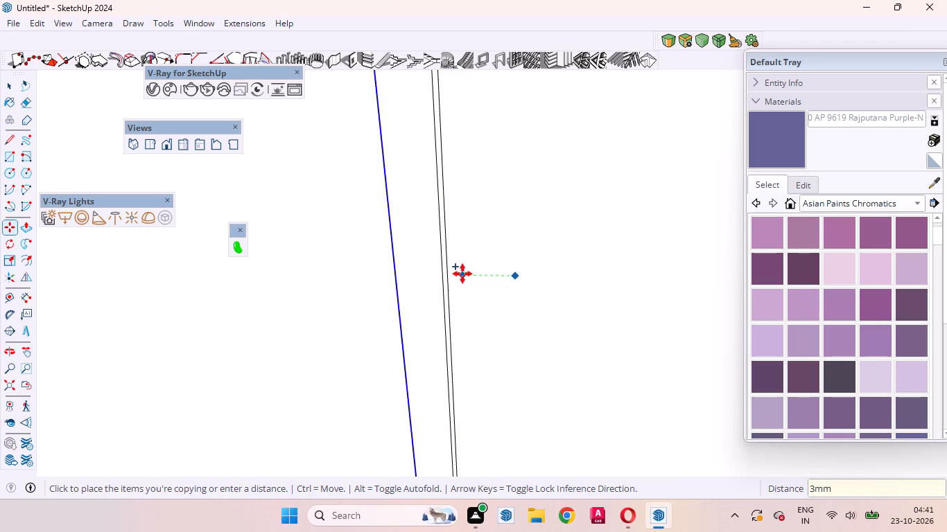
{"action": "key", "text": "Return"}
{"action": "key", "text": "space"}
Delete the original centre line between the two offset vertical lines on the cabinet front.
{"action": "scroll", "coordinate": [566, 310], "scroll_direction": "down", "scroll_amount": 5}
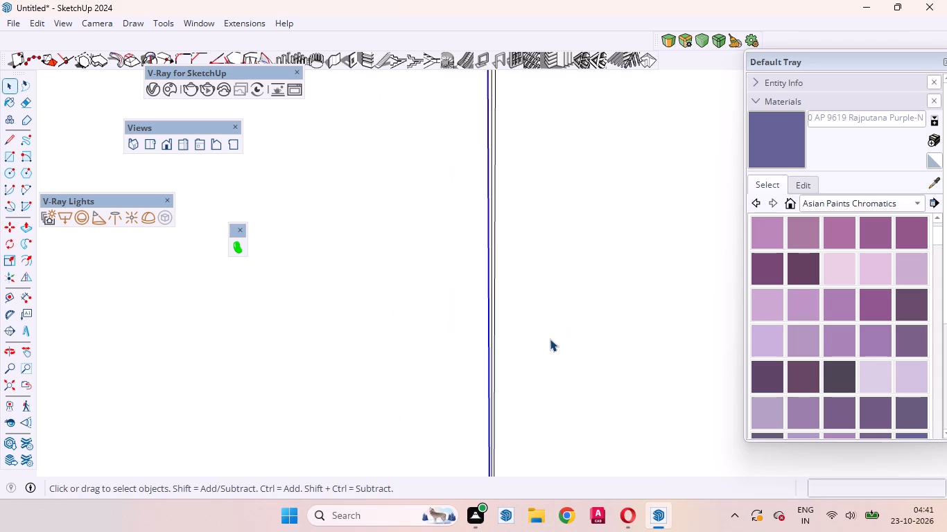
{"action": "scroll", "coordinate": [544, 349], "scroll_direction": "down", "scroll_amount": 10}
{"action": "scroll", "coordinate": [520, 286], "scroll_direction": "up", "scroll_amount": 7}
{"action": "scroll", "coordinate": [499, 224], "scroll_direction": "up", "scroll_amount": 3}
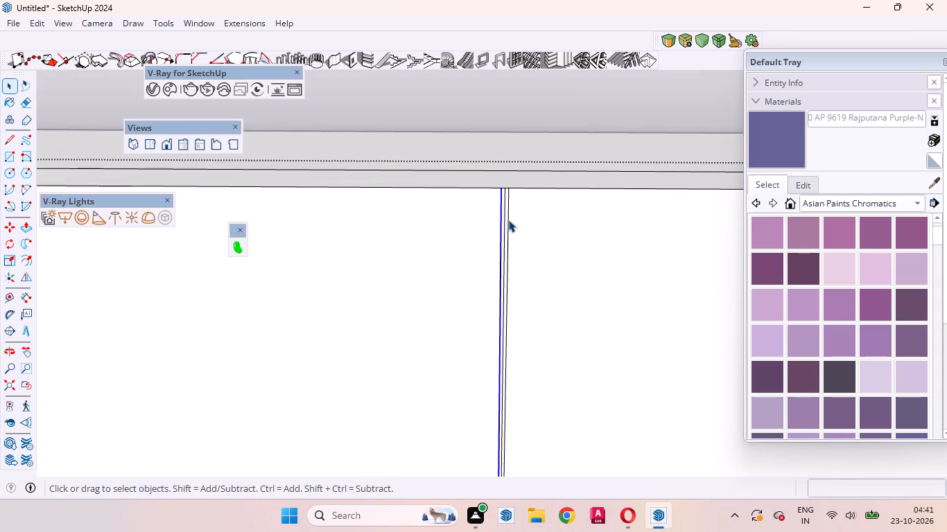
{"action": "scroll", "coordinate": [508, 220], "scroll_direction": "up", "scroll_amount": 4}
{"action": "left_click", "coordinate": [502, 215]}
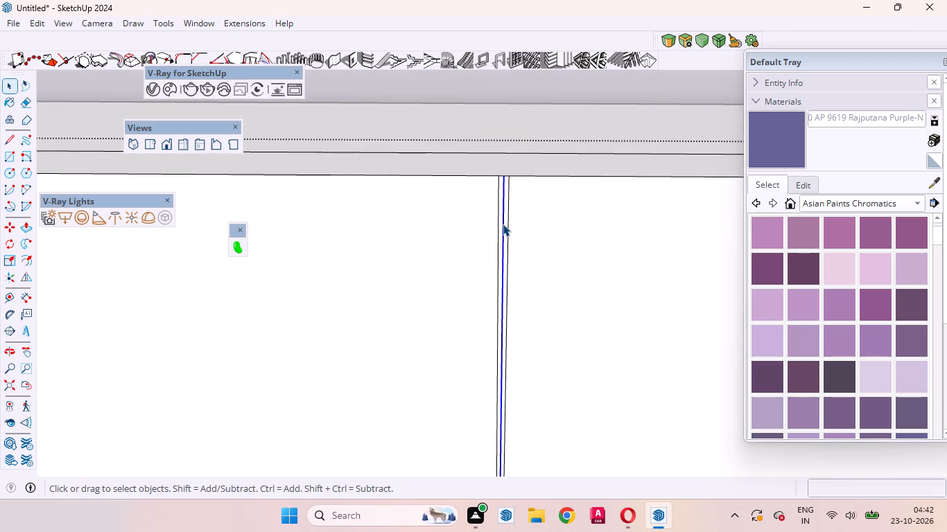
{"action": "key", "text": "Delete"}
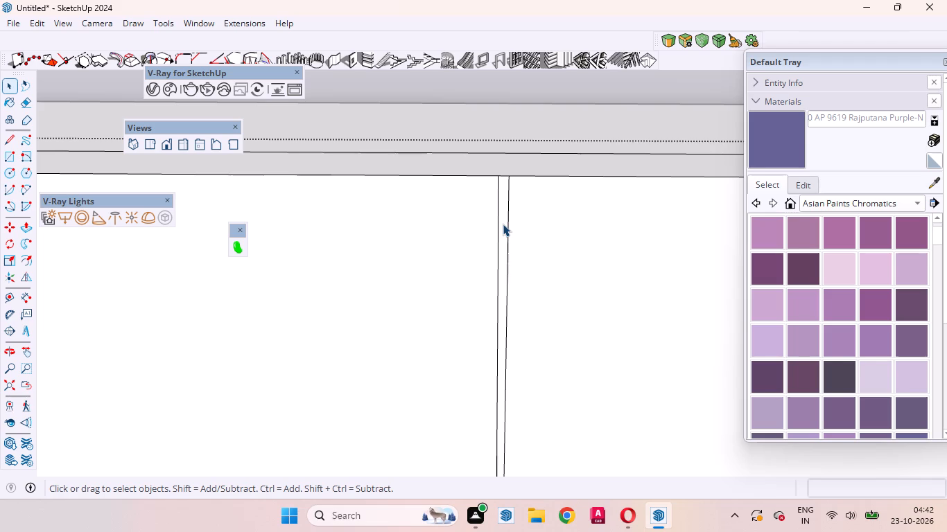
Push the narrow strip between the two vertical lines inward through the front panel's thickness to form the centre groove.
{"action": "key", "text": "p"}
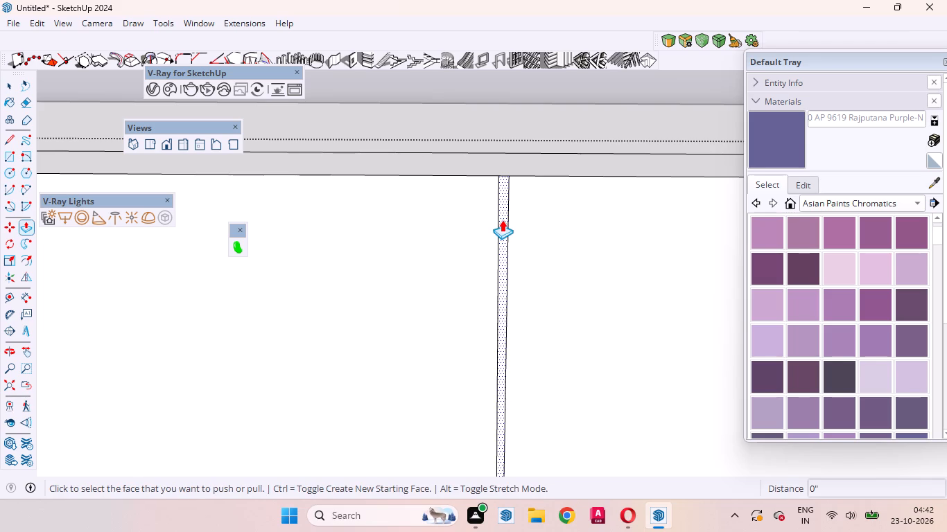
{"action": "left_click", "coordinate": [502, 220]}
{"action": "left_click", "coordinate": [502, 171]}
{"action": "scroll", "coordinate": [528, 263], "scroll_direction": "down", "scroll_amount": 3}
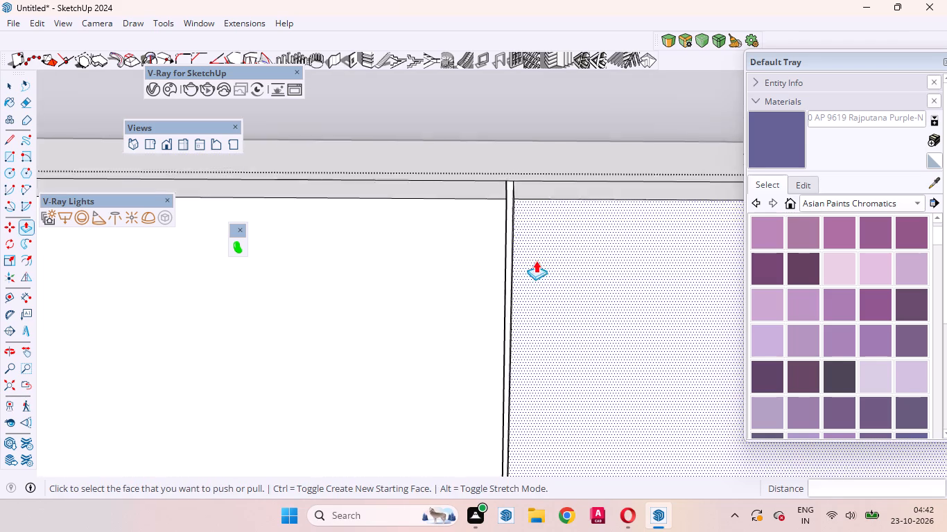
{"action": "scroll", "coordinate": [536, 260], "scroll_direction": "down", "scroll_amount": 19}
{"action": "key", "text": "space"}
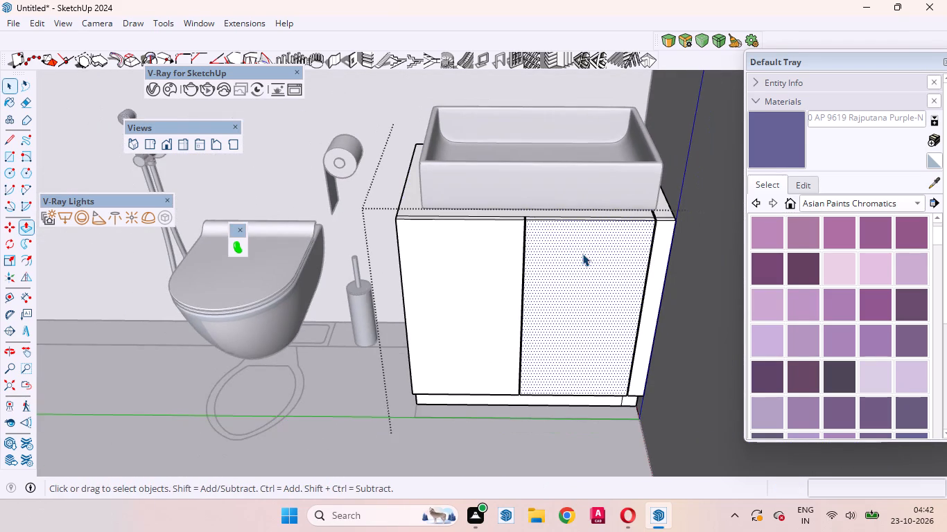
Leave the cabinet's group editing and bring the whole house model back into view.
{"action": "scroll", "coordinate": [456, 420], "scroll_direction": "down", "scroll_amount": 5}
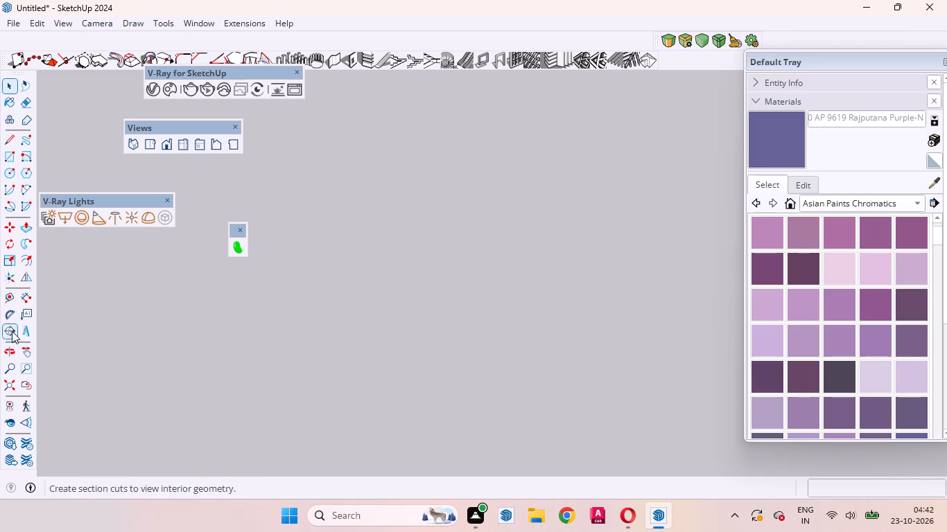
{"action": "left_click", "coordinate": [12, 380]}
{"action": "scroll", "coordinate": [308, 288], "scroll_direction": "down", "scroll_amount": 7}
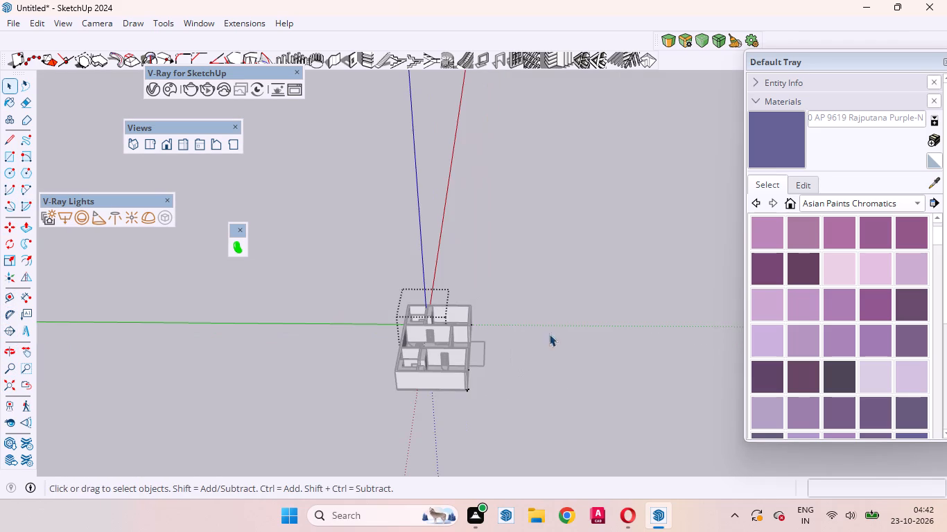
{"action": "left_click", "coordinate": [564, 347]}
{"action": "left_click", "coordinate": [511, 303]}
Examine the floor outline in front of the second bathroom's washbasin cabinet and its toe kick, opening and closing the floor group as needed.
{"action": "scroll", "coordinate": [410, 282], "scroll_direction": "up", "scroll_amount": 15}
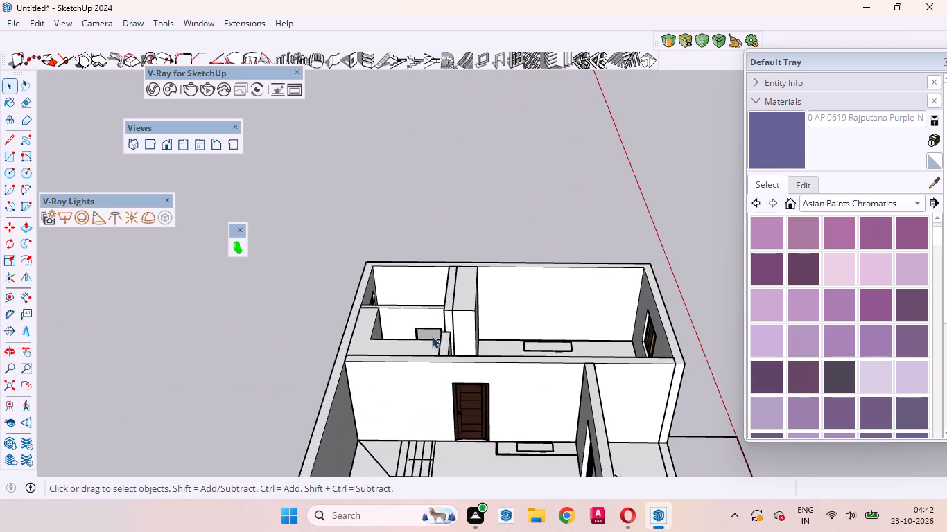
{"action": "middle_click_drag", "start_coordinate": [408, 297], "coordinate": [467, 531]}
{"action": "scroll", "coordinate": [412, 255], "scroll_direction": "up", "scroll_amount": 13}
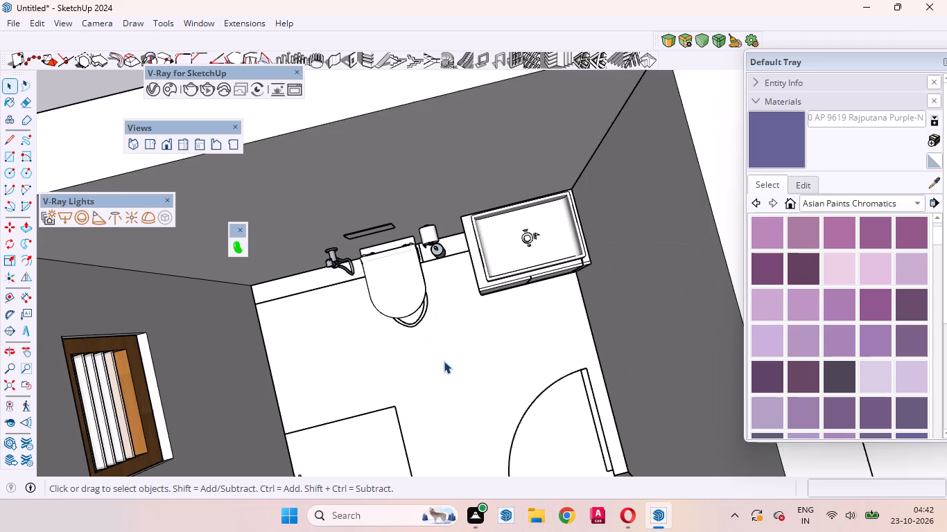
{"action": "scroll", "coordinate": [444, 361], "scroll_direction": "up", "scroll_amount": 4}
{"action": "middle_click_drag", "start_coordinate": [433, 408], "coordinate": [483, 307]}
{"action": "scroll", "coordinate": [433, 408], "scroll_direction": "up", "scroll_amount": 1}
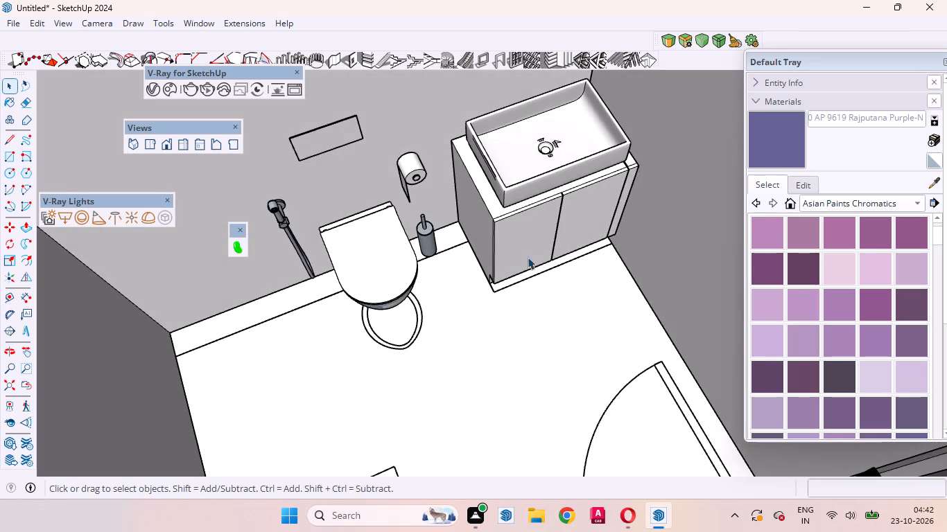
{"action": "scroll", "coordinate": [541, 256], "scroll_direction": "up", "scroll_amount": 9}
{"action": "left_click", "coordinate": [555, 278]}
{"action": "double_click", "coordinate": [551, 278]}
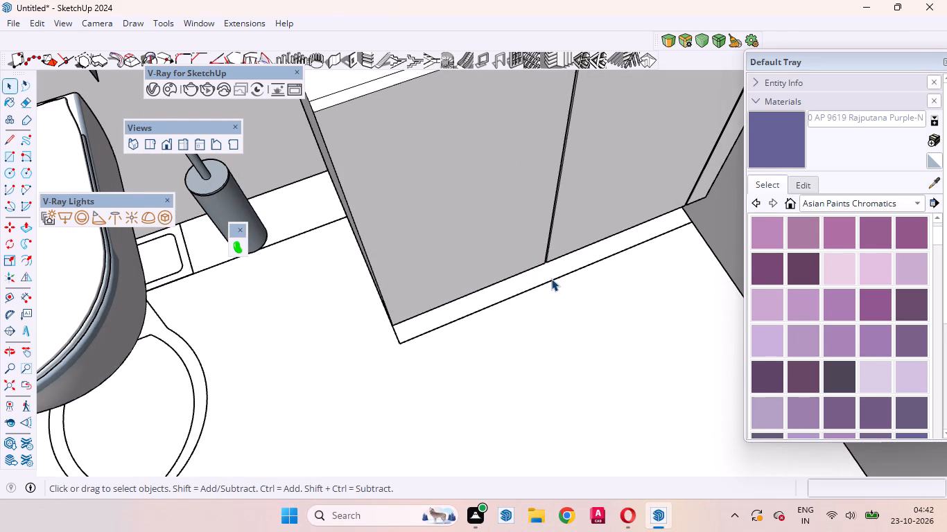
{"action": "left_click", "coordinate": [539, 288]}
{"action": "scroll", "coordinate": [538, 341], "scroll_direction": "down", "scroll_amount": 7}
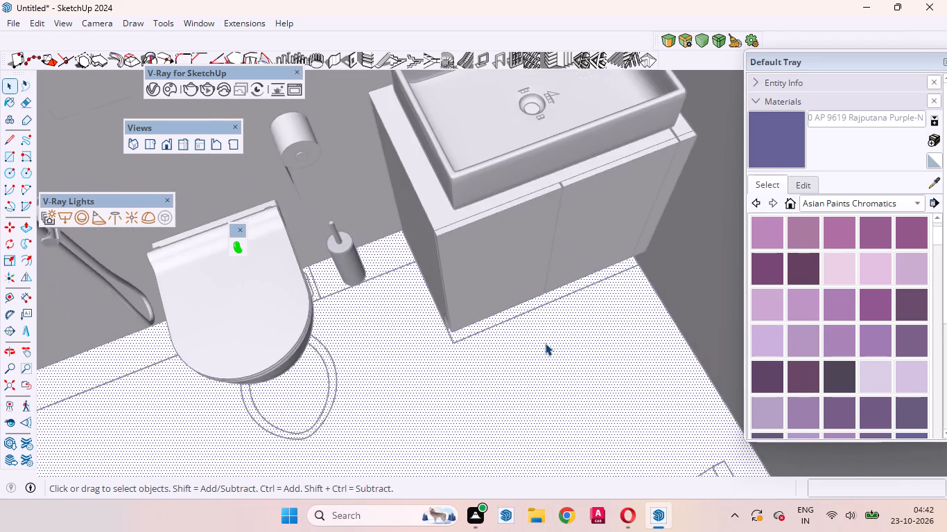
{"action": "scroll", "coordinate": [545, 343], "scroll_direction": "down", "scroll_amount": 13}
{"action": "left_click", "coordinate": [258, 391]}
{"action": "scroll", "coordinate": [522, 360], "scroll_direction": "up", "scroll_amount": 8}
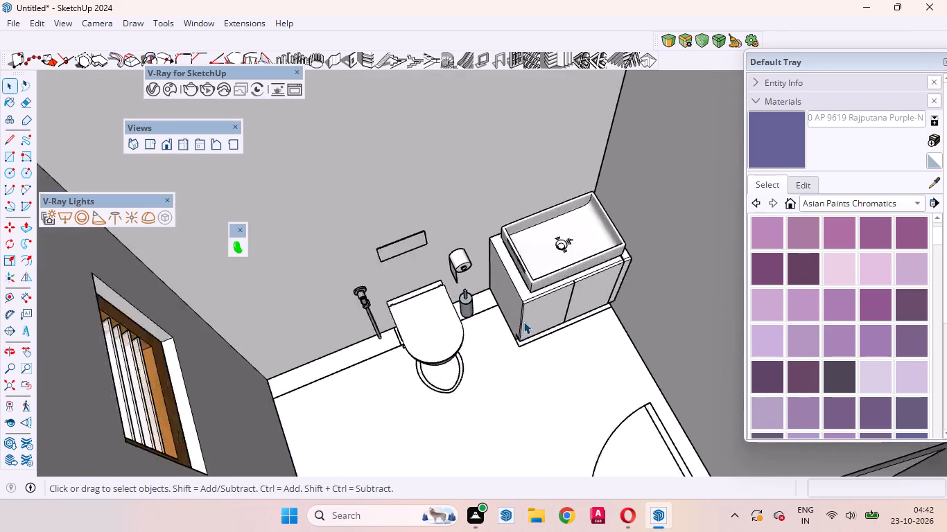
{"action": "scroll", "coordinate": [523, 321], "scroll_direction": "up", "scroll_amount": 20}
{"action": "scroll", "coordinate": [523, 321], "scroll_direction": "up", "scroll_amount": 2}
{"action": "left_click", "coordinate": [532, 386]}
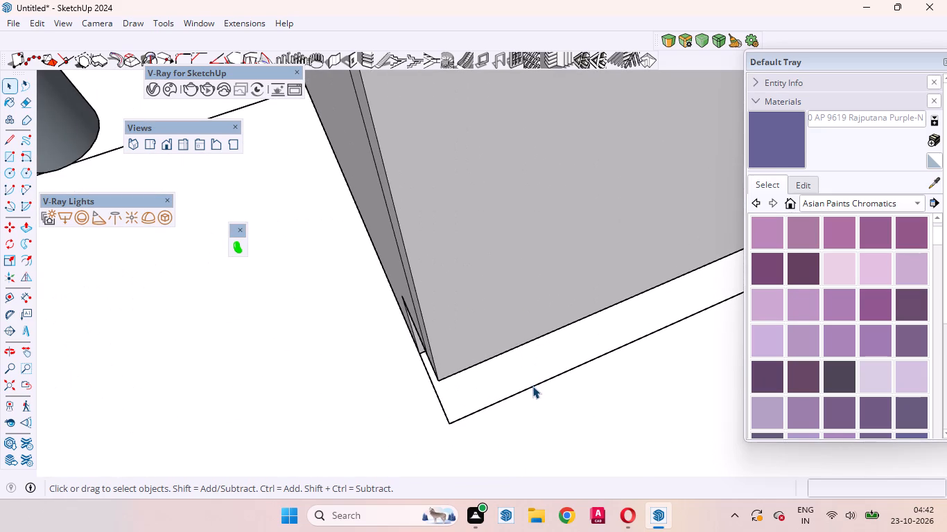
{"action": "double_click", "coordinate": [532, 386]}
{"action": "left_click", "coordinate": [532, 386]}
{"action": "scroll", "coordinate": [587, 400], "scroll_direction": "down", "scroll_amount": 6}
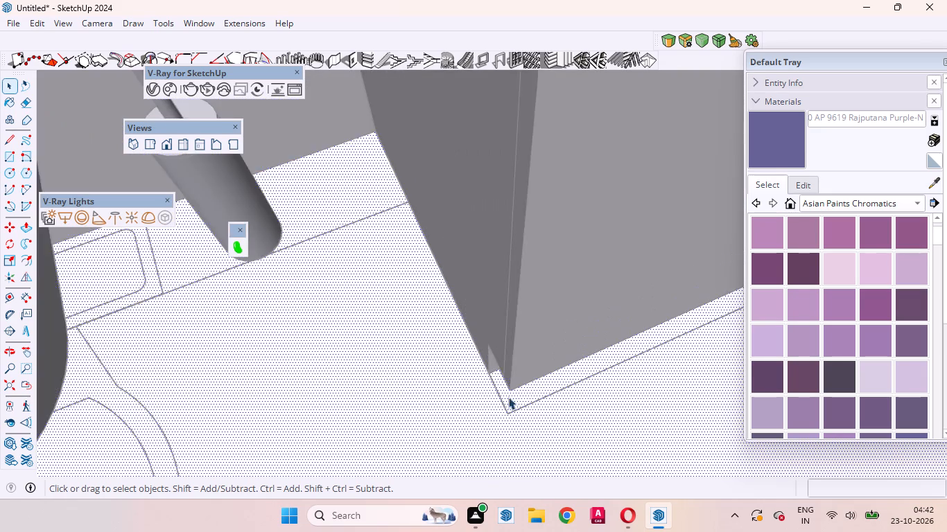
{"action": "scroll", "coordinate": [508, 397], "scroll_direction": "down", "scroll_amount": 6}
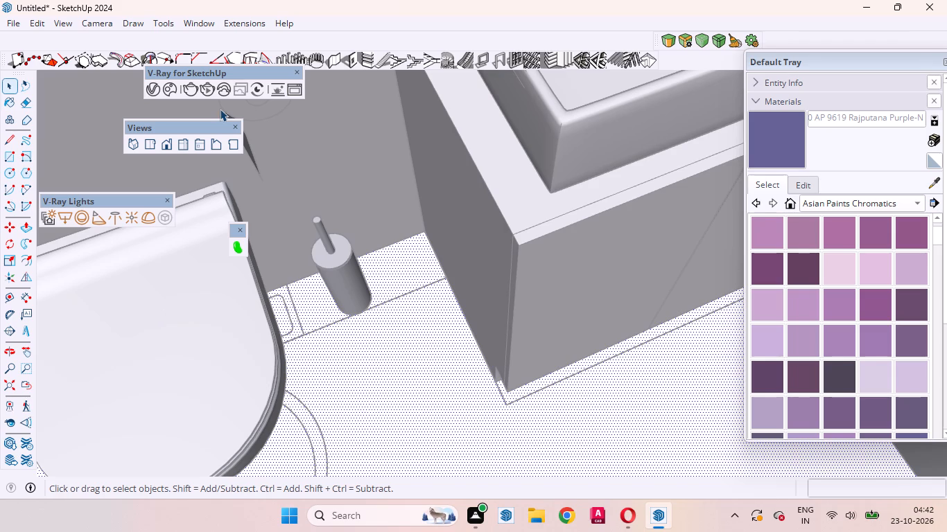
{"action": "scroll", "coordinate": [344, 308], "scroll_direction": "down", "scroll_amount": 6}
{"action": "scroll", "coordinate": [486, 299], "scroll_direction": "down", "scroll_amount": 10}
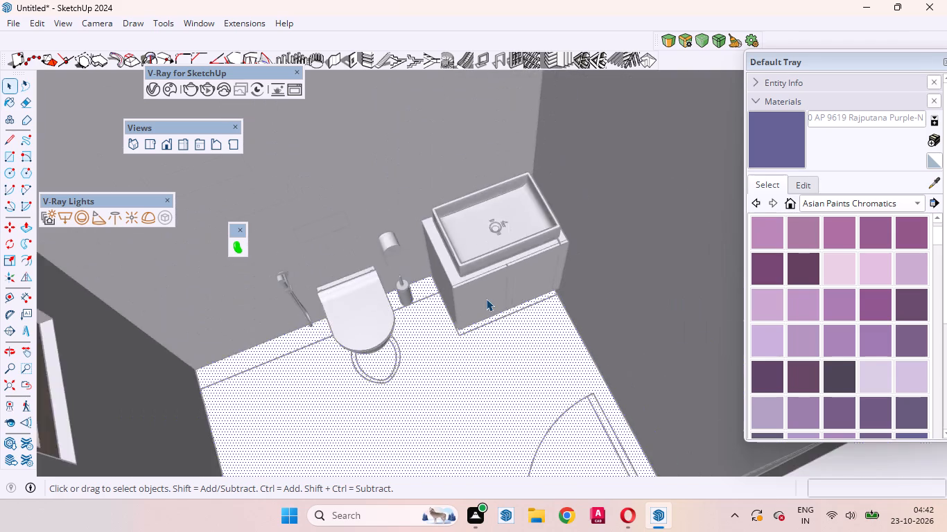
{"action": "scroll", "coordinate": [486, 299], "scroll_direction": "down", "scroll_amount": 7}
{"action": "left_click", "coordinate": [270, 351]}
{"action": "middle_click_drag", "start_coordinate": [449, 344], "coordinate": [395, 337]}
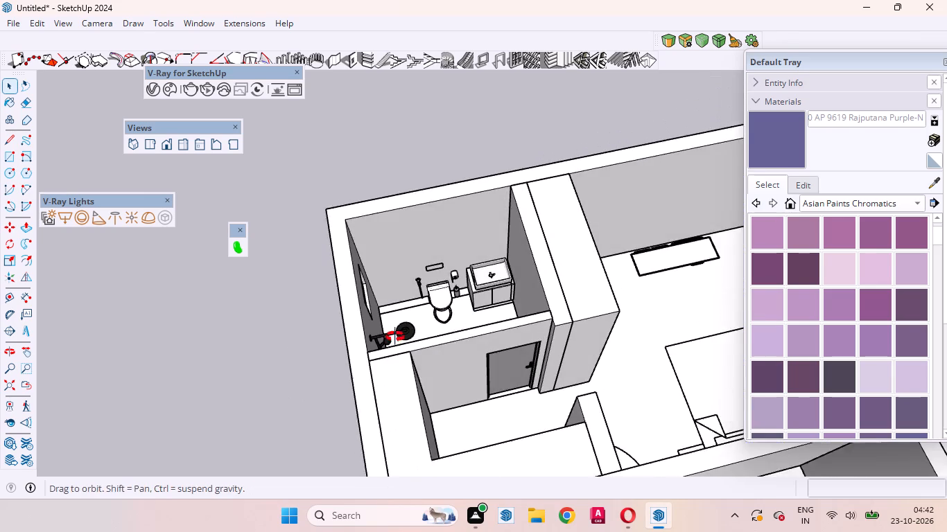
{"action": "middle_click_drag", "start_coordinate": [395, 337], "coordinate": [384, 327]}
{"action": "scroll", "coordinate": [485, 292], "scroll_direction": "up", "scroll_amount": 11}
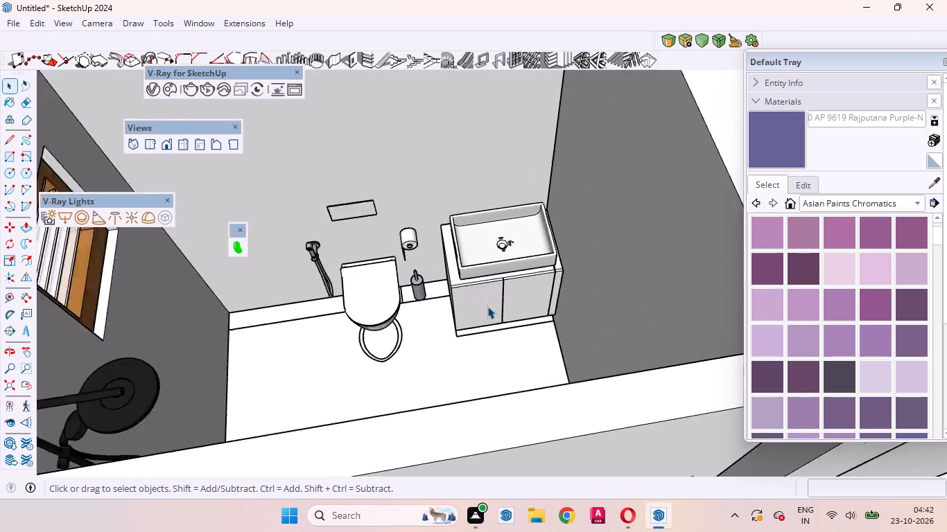
{"action": "scroll", "coordinate": [487, 306], "scroll_direction": "up", "scroll_amount": 5}
{"action": "scroll", "coordinate": [410, 355], "scroll_direction": "up", "scroll_amount": 1}
{"action": "middle_click_drag", "start_coordinate": [410, 360], "coordinate": [512, 357]}
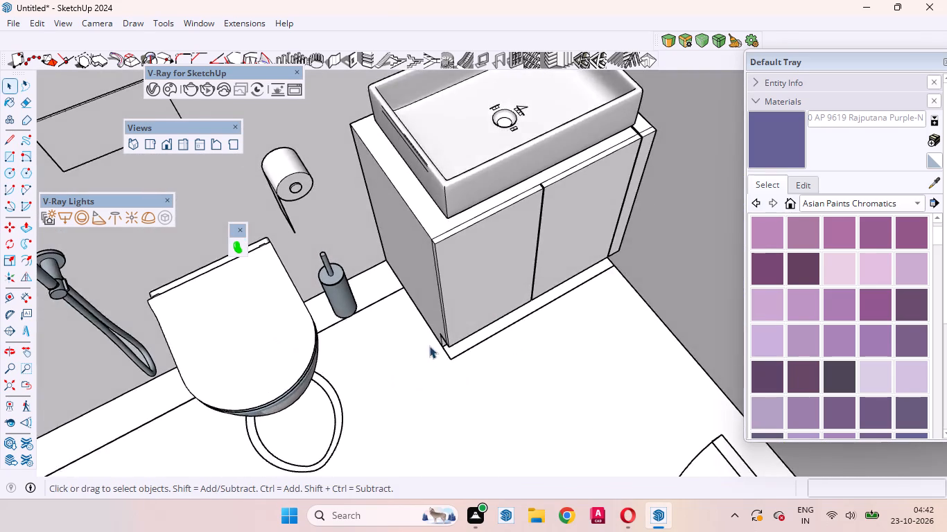
{"action": "scroll", "coordinate": [429, 348], "scroll_direction": "up", "scroll_amount": 10}
{"action": "left_click", "coordinate": [478, 356]}
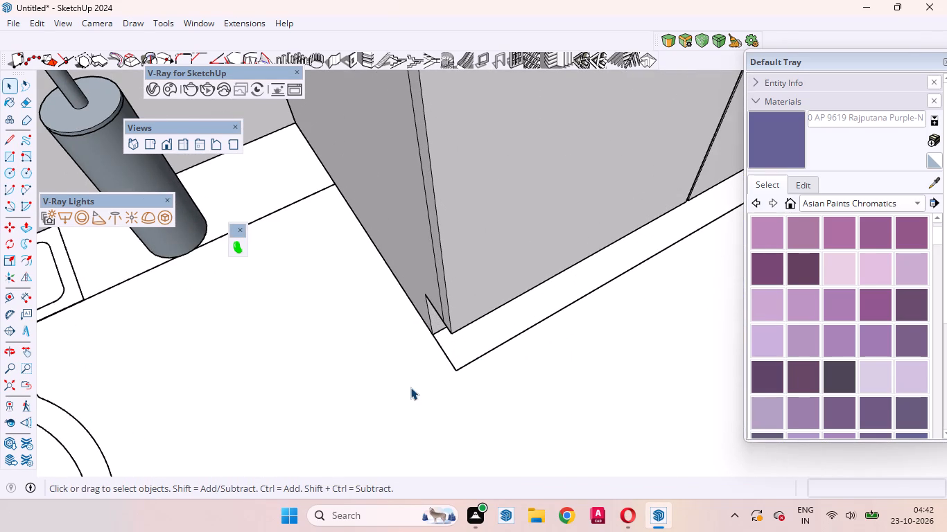
{"action": "scroll", "coordinate": [409, 389], "scroll_direction": "down", "scroll_amount": 20}
{"action": "scroll", "coordinate": [409, 389], "scroll_direction": "down", "scroll_amount": 16}
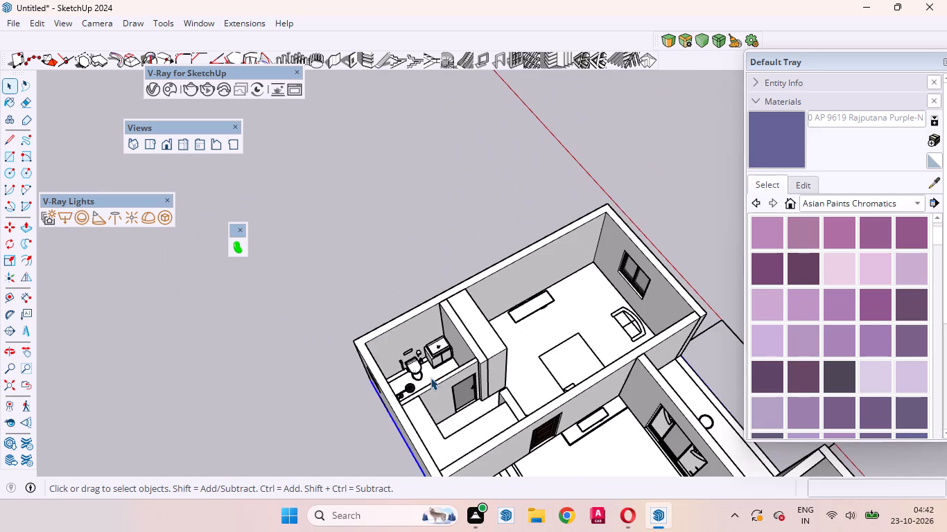
{"action": "left_click", "coordinate": [252, 410]}
{"action": "middle_click_drag", "start_coordinate": [463, 375], "coordinate": [177, 388]}
{"action": "scroll", "coordinate": [330, 292], "scroll_direction": "up", "scroll_amount": 4}
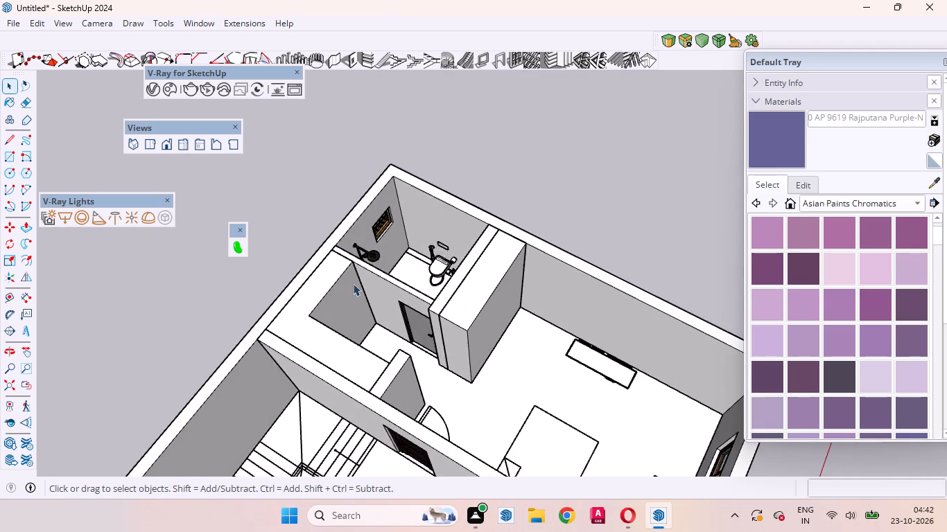
{"action": "scroll", "coordinate": [353, 283], "scroll_direction": "up", "scroll_amount": 10}
{"action": "middle_click_drag", "start_coordinate": [403, 281], "coordinate": [510, 271]}
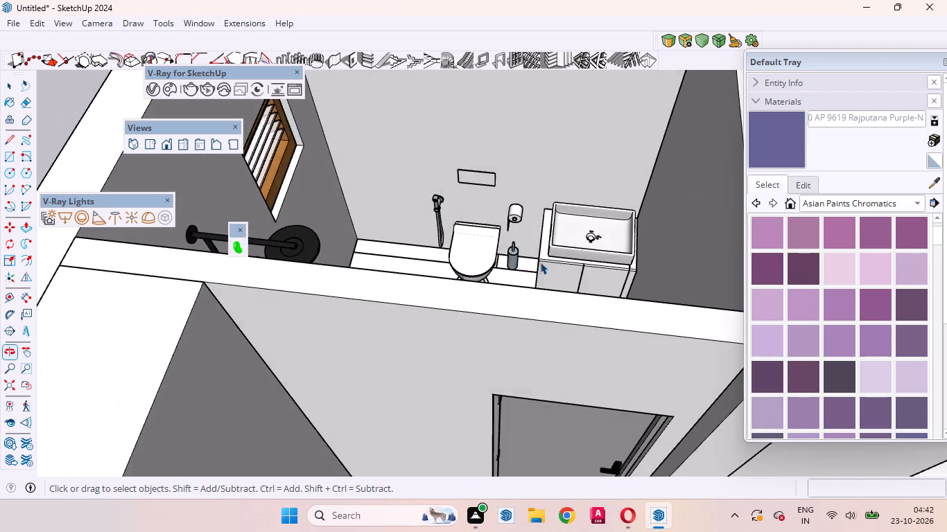
{"action": "scroll", "coordinate": [570, 268], "scroll_direction": "up", "scroll_amount": 5}
Examine the front of the washbasin cabinet in the other bathroom, on the far side of the staircase room.
{"action": "scroll", "coordinate": [532, 299], "scroll_direction": "down", "scroll_amount": 5}
{"action": "scroll", "coordinate": [563, 175], "scroll_direction": "down", "scroll_amount": 5}
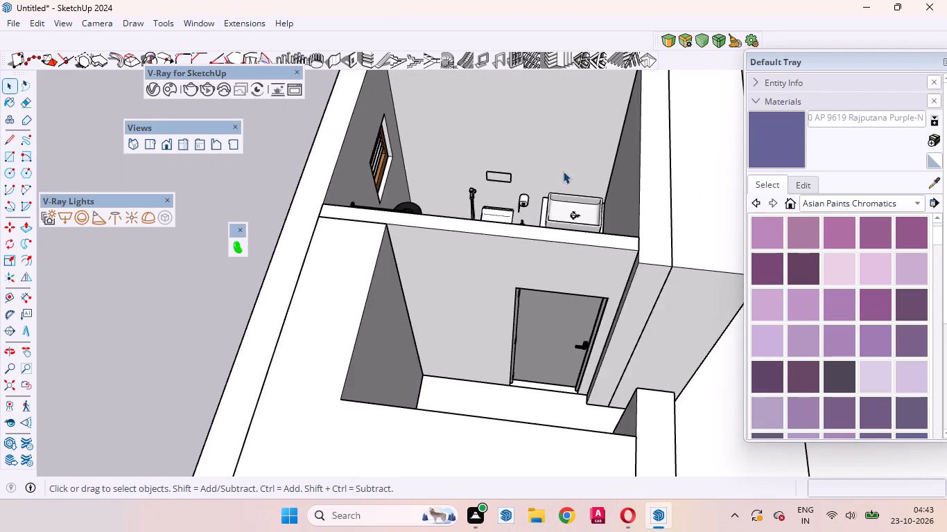
{"action": "scroll", "coordinate": [563, 171], "scroll_direction": "down", "scroll_amount": 19}
{"action": "scroll", "coordinate": [555, 309], "scroll_direction": "up", "scroll_amount": 6}
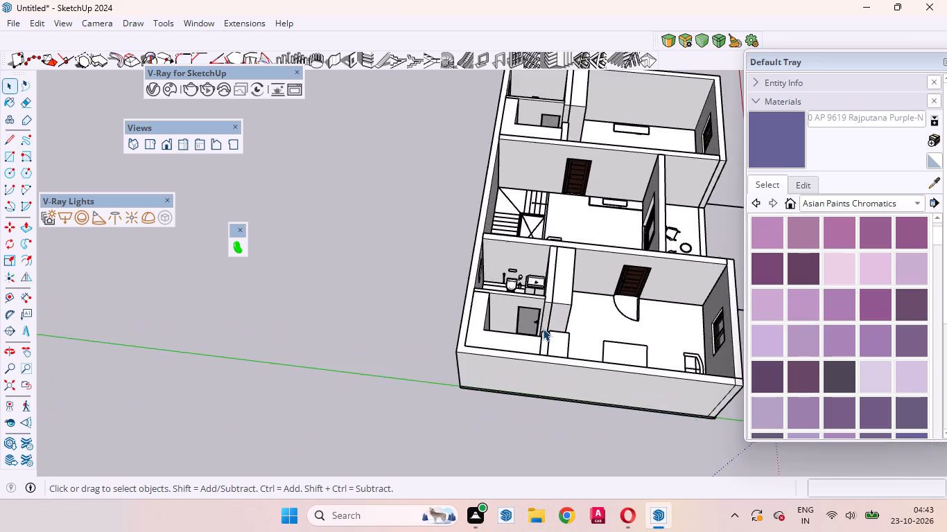
{"action": "scroll", "coordinate": [543, 328], "scroll_direction": "up", "scroll_amount": 5}
{"action": "scroll", "coordinate": [509, 269], "scroll_direction": "up", "scroll_amount": 20}
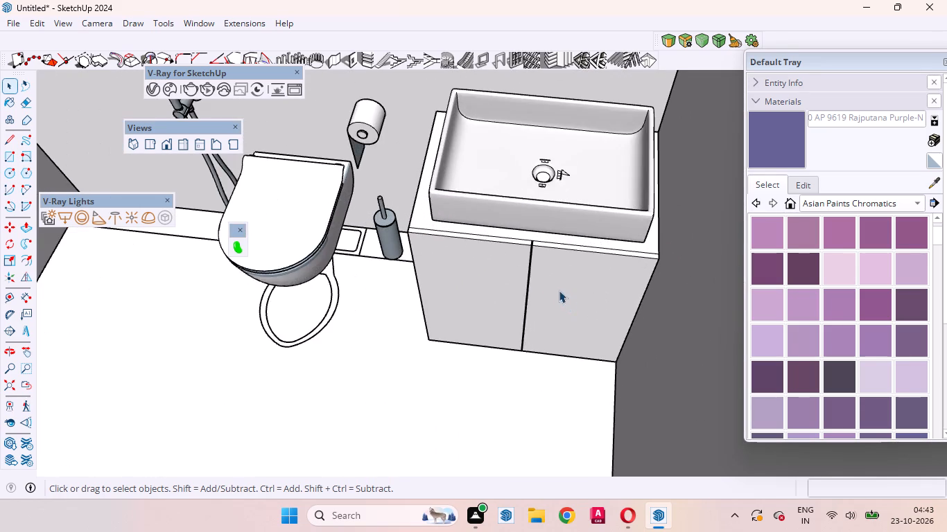
Open the washbasin cabinet's group and push the centre groove's side face across about 1/8" to close the groove.
{"action": "scroll", "coordinate": [532, 260], "scroll_direction": "up", "scroll_amount": 11}
{"action": "left_click", "coordinate": [566, 298]}
{"action": "scroll", "coordinate": [538, 230], "scroll_direction": "up", "scroll_amount": 10}
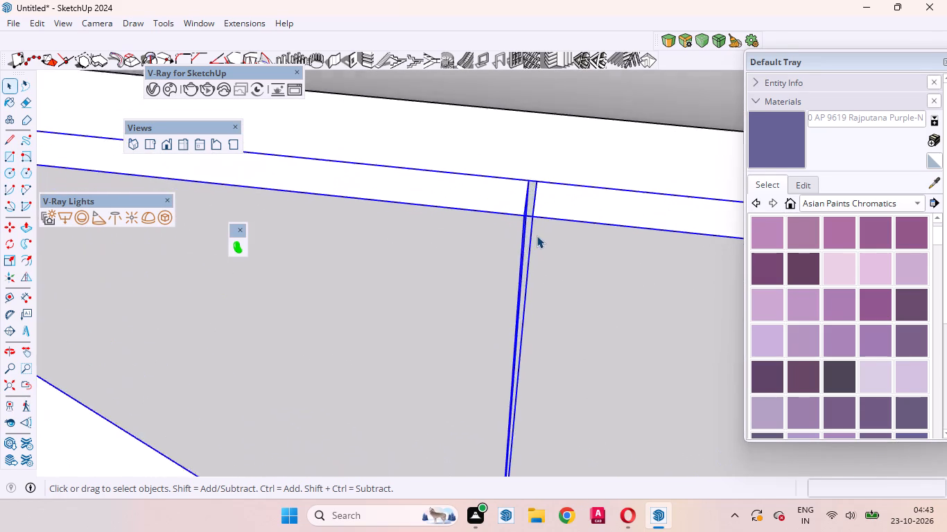
{"action": "middle_click_drag", "start_coordinate": [540, 245], "coordinate": [678, 303]}
{"action": "scroll", "coordinate": [526, 221], "scroll_direction": "up", "scroll_amount": 9}
{"action": "double_click", "coordinate": [497, 172]}
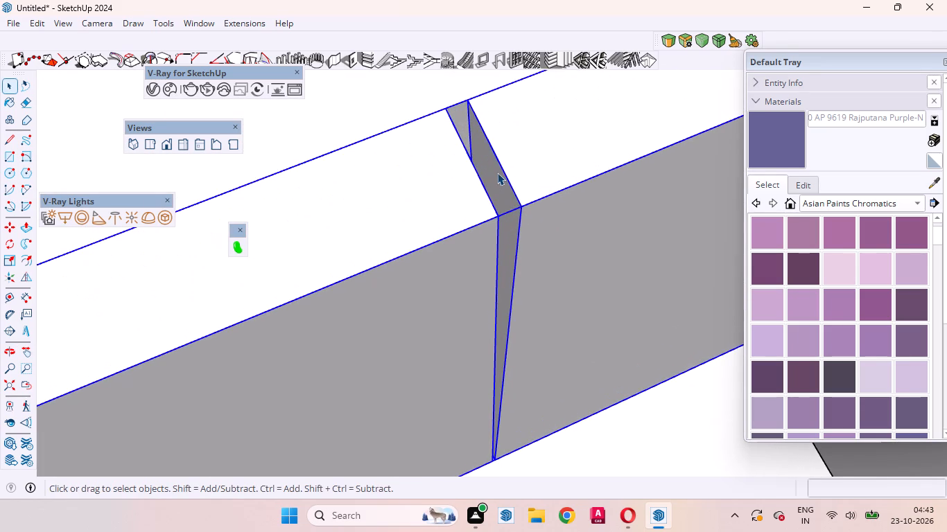
{"action": "left_click", "coordinate": [510, 198]}
{"action": "key", "text": "p"}
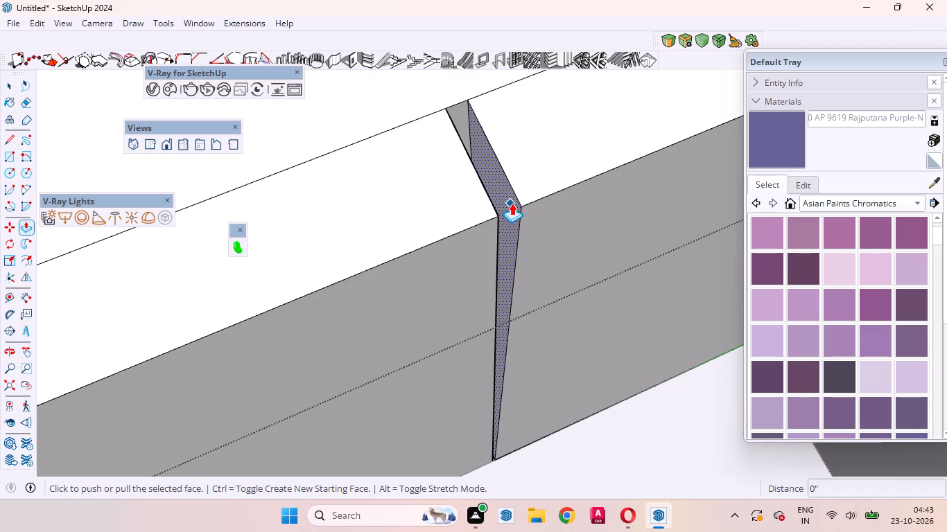
{"action": "left_click", "coordinate": [512, 203]}
{"action": "left_click", "coordinate": [497, 211]}
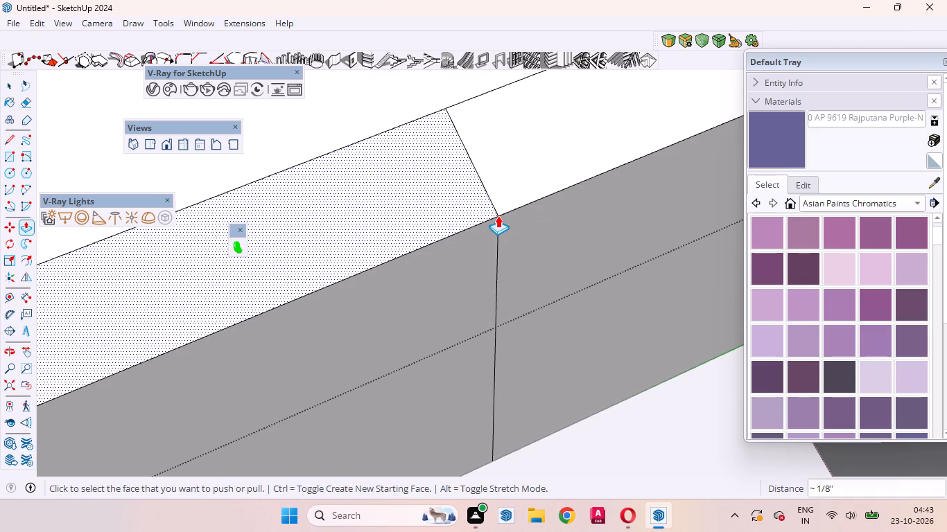
{"action": "key", "text": "space"}
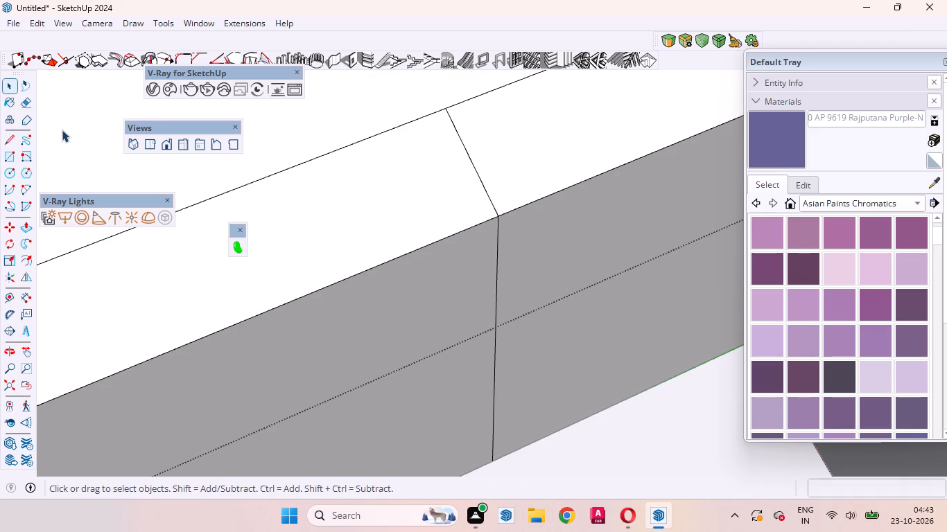
Erase the leftover seam lines of the closed groove on the cabinet's top edge strip and front face.
{"action": "left_click", "coordinate": [26, 109]}
{"action": "left_click_drag", "start_coordinate": [390, 184], "coordinate": [668, 87]}
{"action": "left_click_drag", "start_coordinate": [613, 226], "coordinate": [376, 342]}
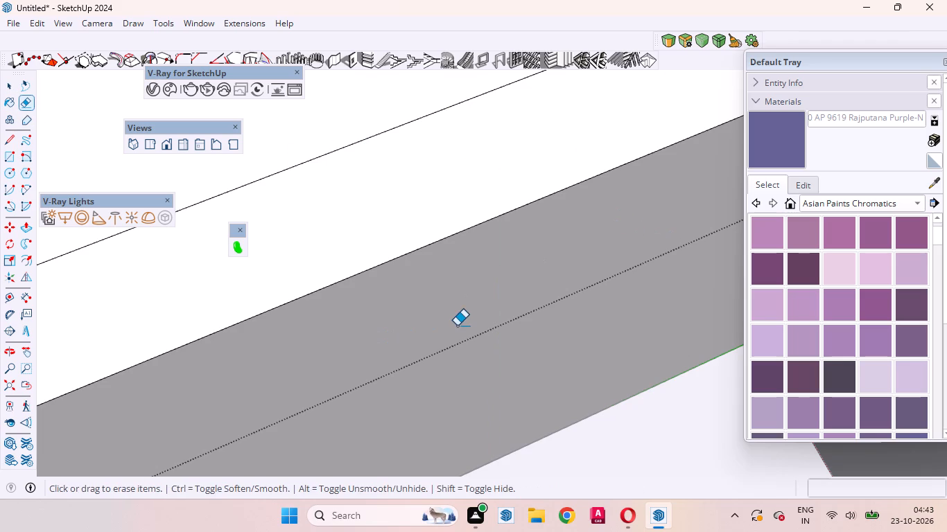
{"action": "key", "text": "space"}
Copy the half of the front face's bottom edge nearer the toilet 4" straight up.
{"action": "scroll", "coordinate": [277, 281], "scroll_direction": "up", "scroll_amount": 1}
{"action": "scroll", "coordinate": [280, 285], "scroll_direction": "down", "scroll_amount": 6}
{"action": "scroll", "coordinate": [396, 238], "scroll_direction": "down", "scroll_amount": 4}
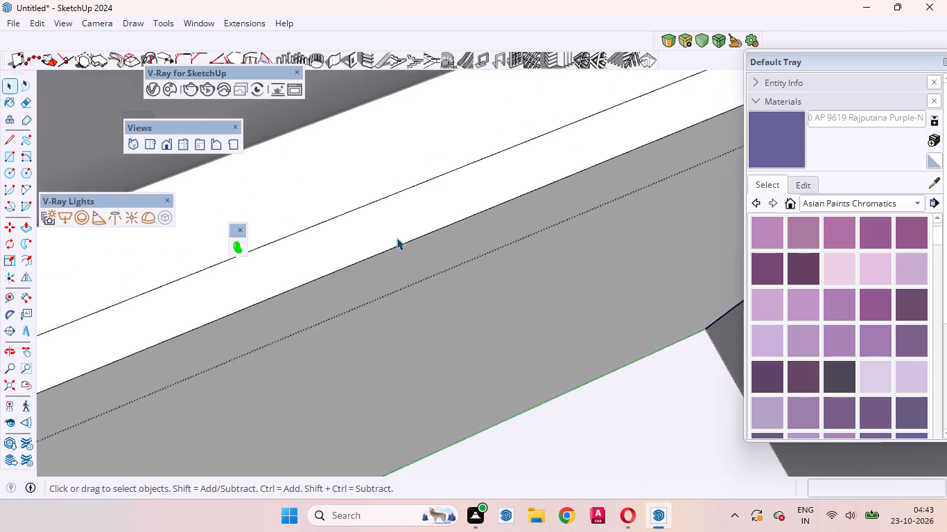
{"action": "scroll", "coordinate": [397, 238], "scroll_direction": "down", "scroll_amount": 6}
{"action": "scroll", "coordinate": [455, 259], "scroll_direction": "down", "scroll_amount": 7}
{"action": "scroll", "coordinate": [445, 407], "scroll_direction": "up", "scroll_amount": 2}
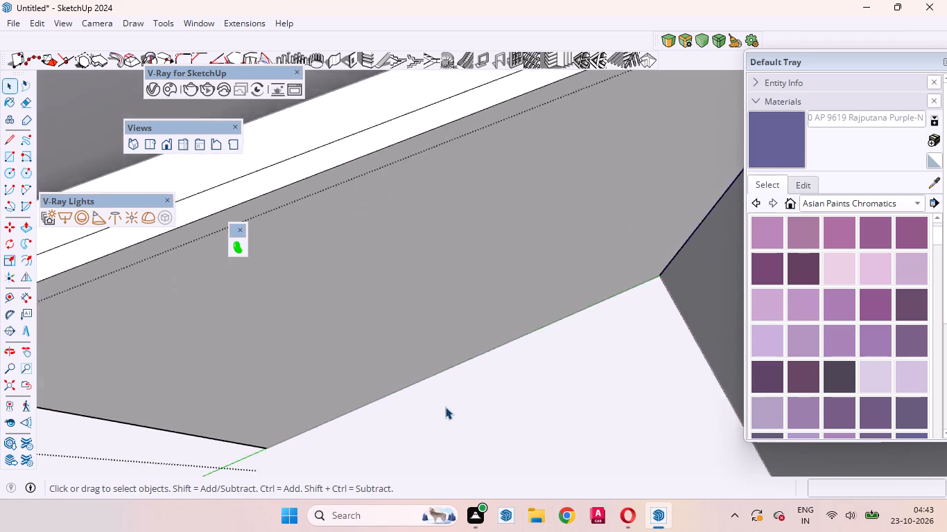
{"action": "scroll", "coordinate": [445, 407], "scroll_direction": "up", "scroll_amount": 3}
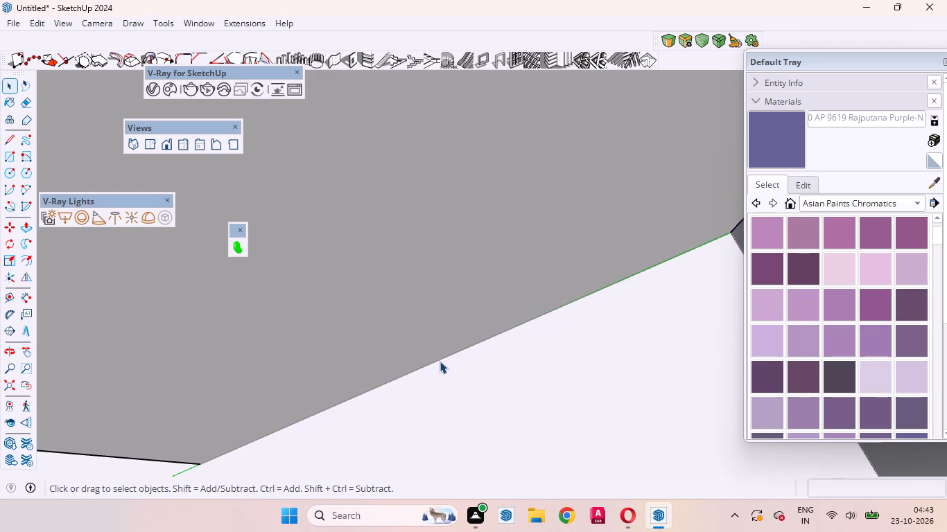
{"action": "left_click", "coordinate": [437, 361]}
{"action": "key", "text": "m"}
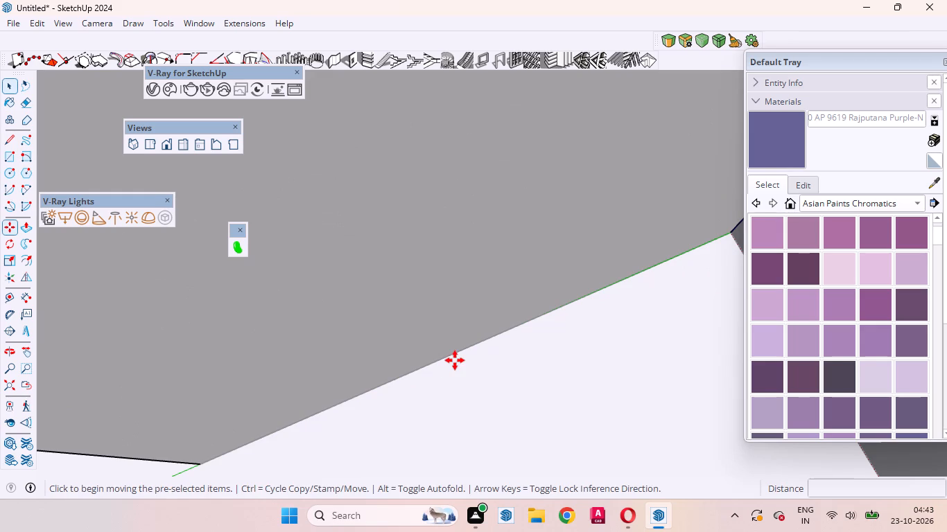
{"action": "left_click", "coordinate": [450, 354]}
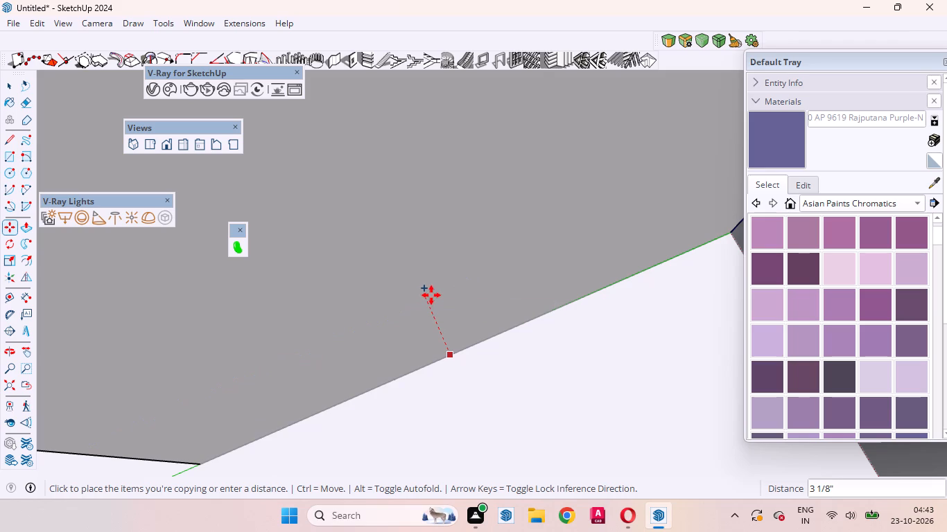
{"action": "key", "text": "Up"}
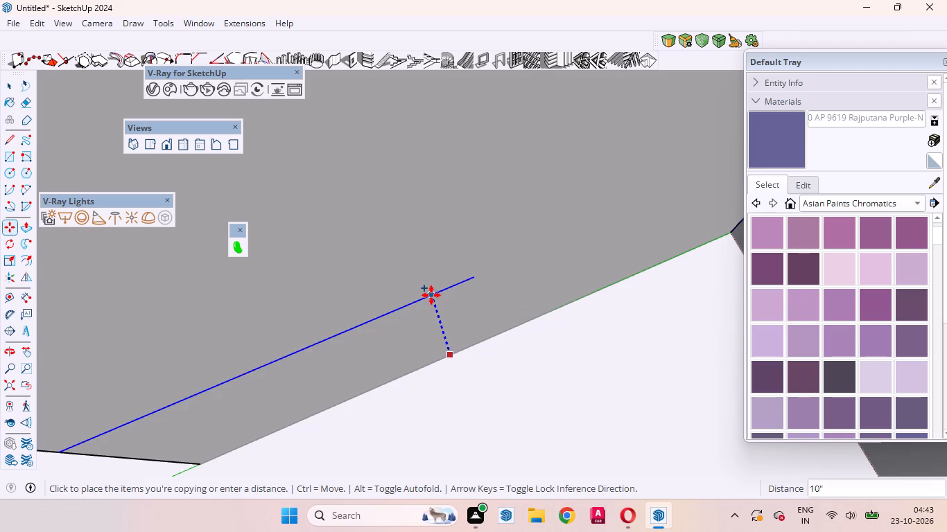
{"action": "key", "text": "4"}
{"action": "key", "text": "Return"}
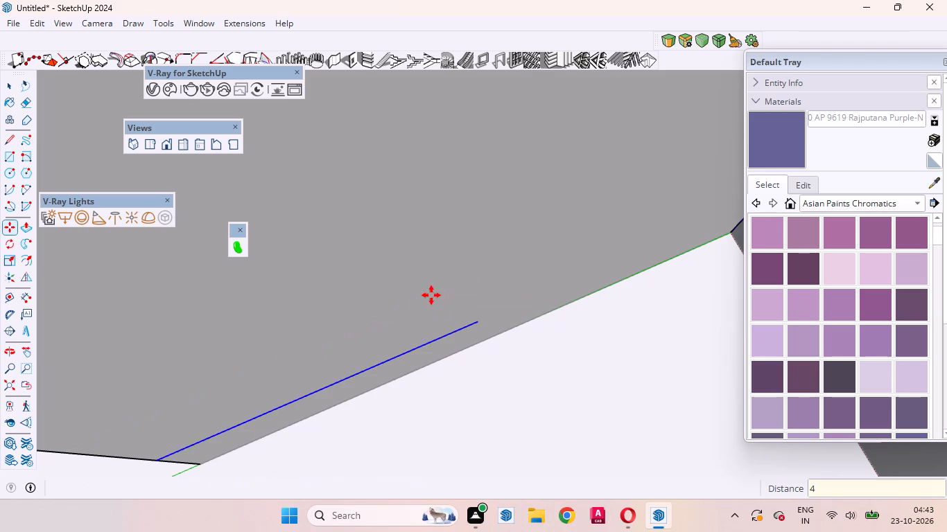
{"action": "key", "text": "space"}
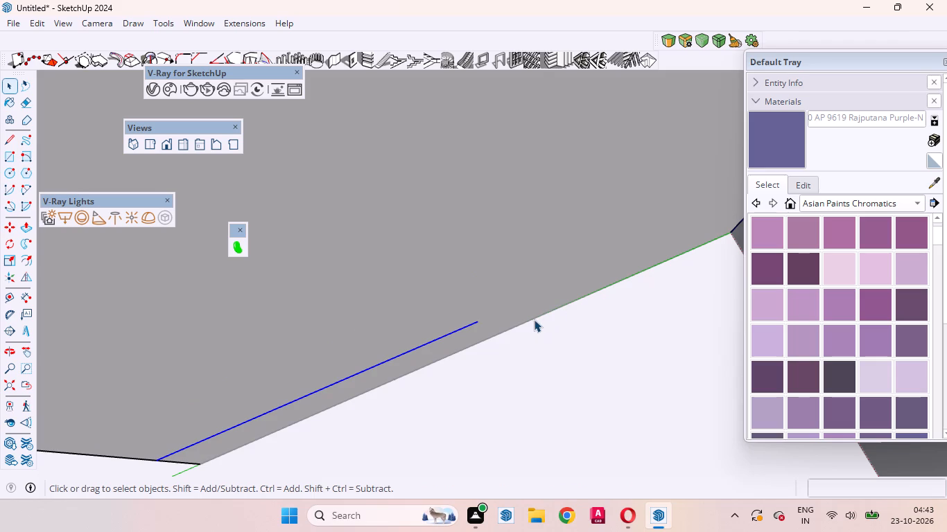
Copy the other half of the bottom edge, next to the wall, 4" straight up in line with the first copy.
{"action": "left_click", "coordinate": [531, 319]}
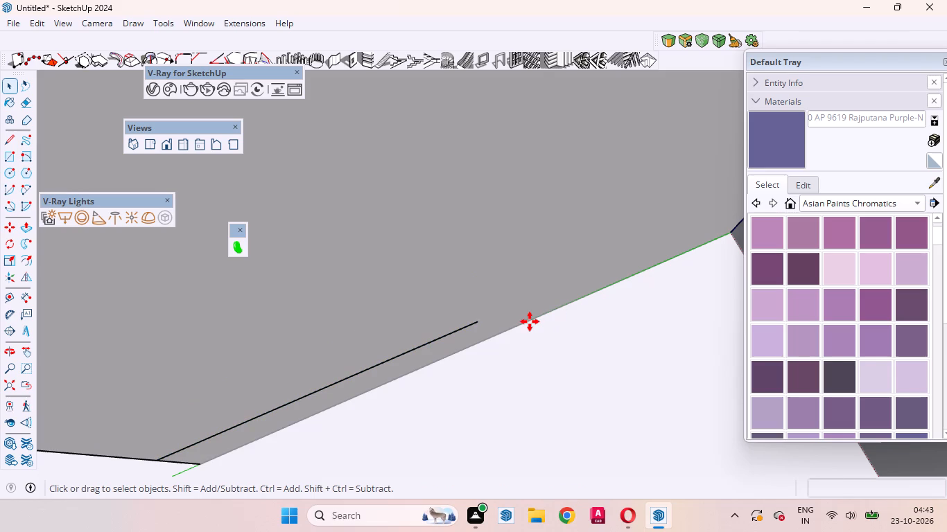
{"action": "key", "text": "m"}
{"action": "left_click", "coordinate": [530, 321]}
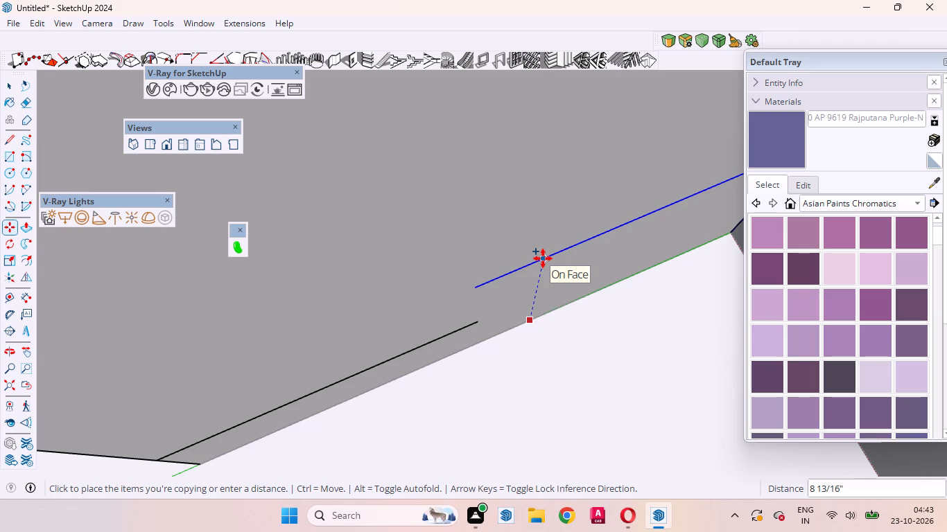
{"action": "key", "text": "Up"}
{"action": "key", "text": "4"}
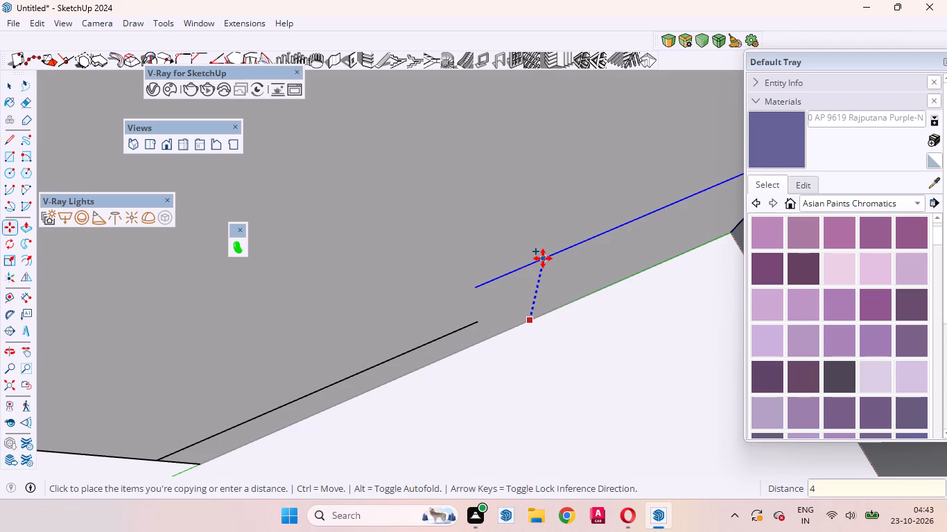
{"action": "key", "text": "Return"}
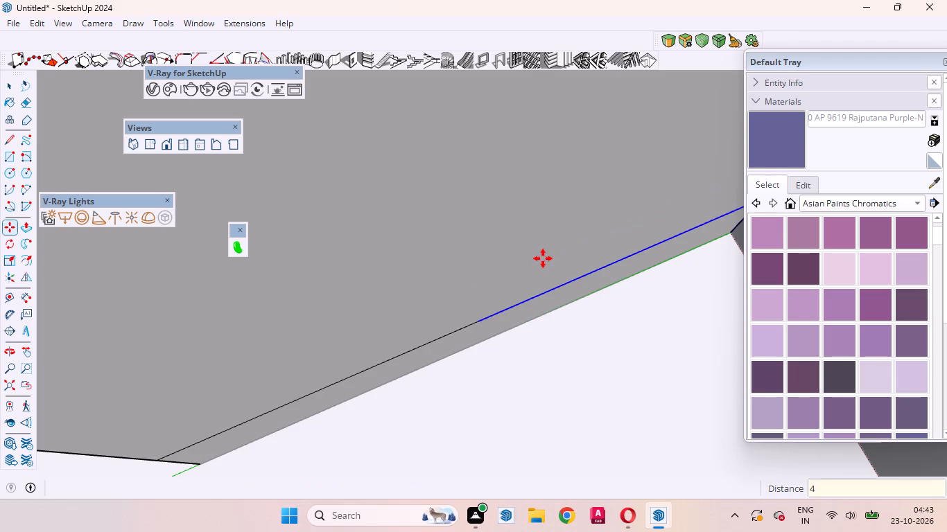
{"action": "scroll", "coordinate": [408, 323], "scroll_direction": "down", "scroll_amount": 4}
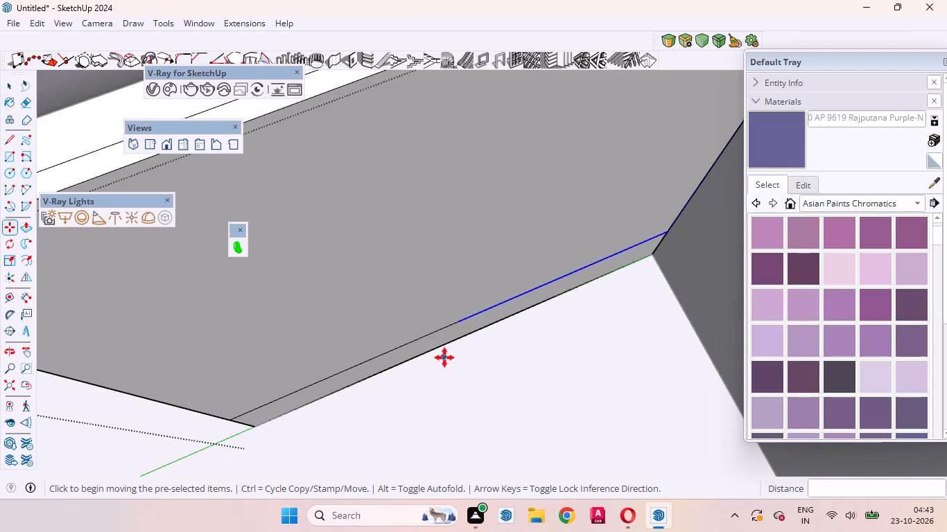
Weld the two copied edge segments into one continuous line across the cabinet front.
{"action": "key", "text": "b"}
{"action": "key", "text": "space"}
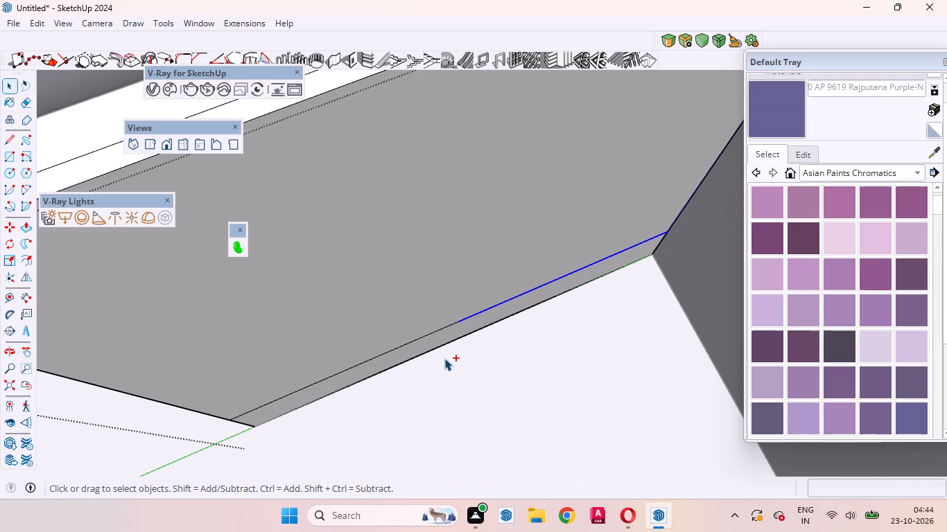
{"action": "left_click", "coordinate": [417, 340], "text": "ctrl"}
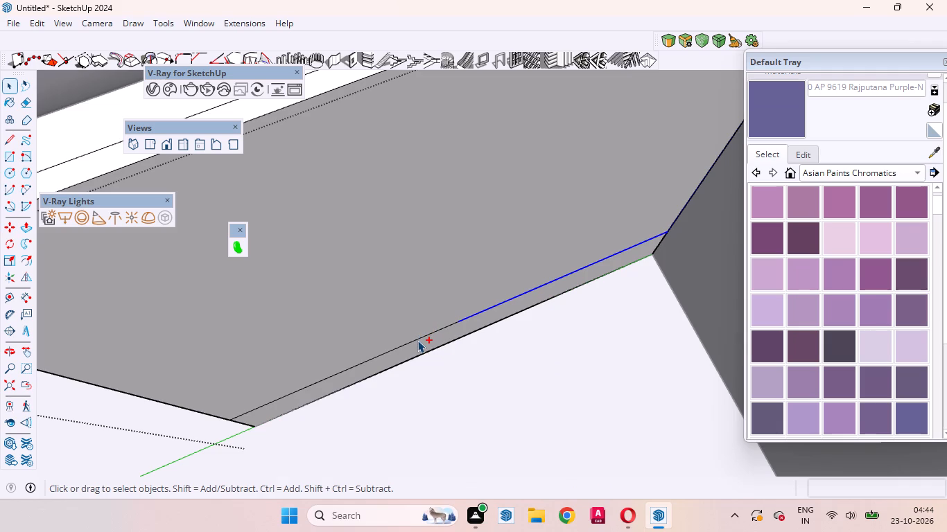
{"action": "right_click", "coordinate": [416, 341], "text": "ctrl"}
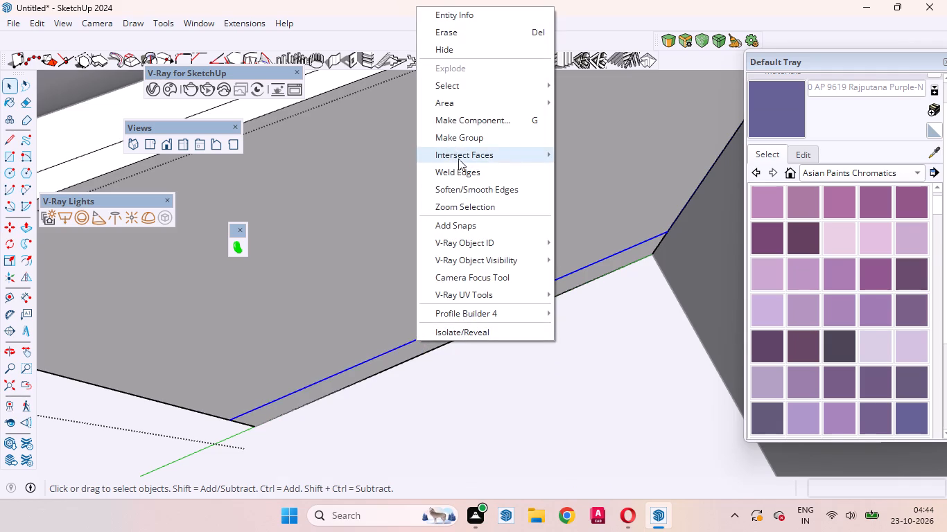
{"action": "left_click", "coordinate": [464, 175]}
Push the strip below the welded line inward, with a distance of 2", to form the recessed toe kick.
{"action": "scroll", "coordinate": [390, 385], "scroll_direction": "down", "scroll_amount": 3}
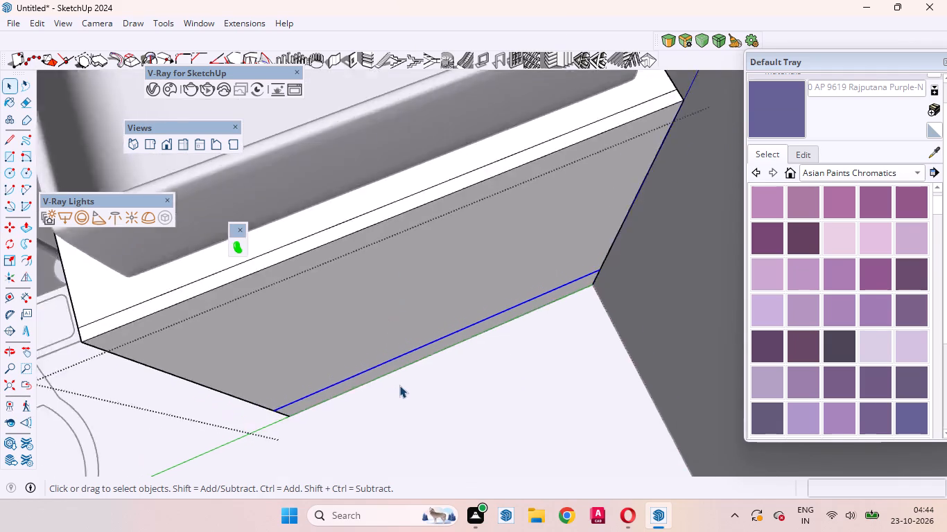
{"action": "scroll", "coordinate": [399, 385], "scroll_direction": "down", "scroll_amount": 2}
{"action": "scroll", "coordinate": [467, 353], "scroll_direction": "up", "scroll_amount": 7}
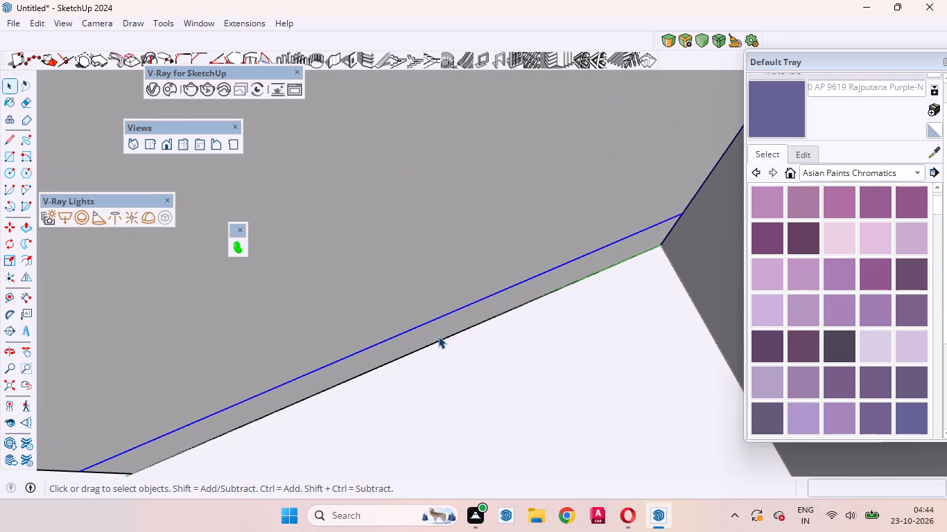
{"action": "left_click", "coordinate": [435, 333]}
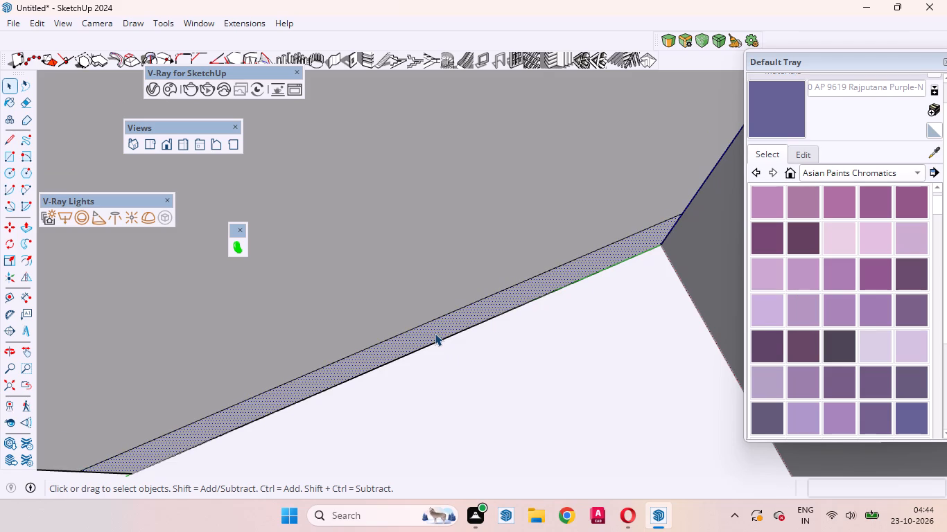
{"action": "key", "text": "p"}
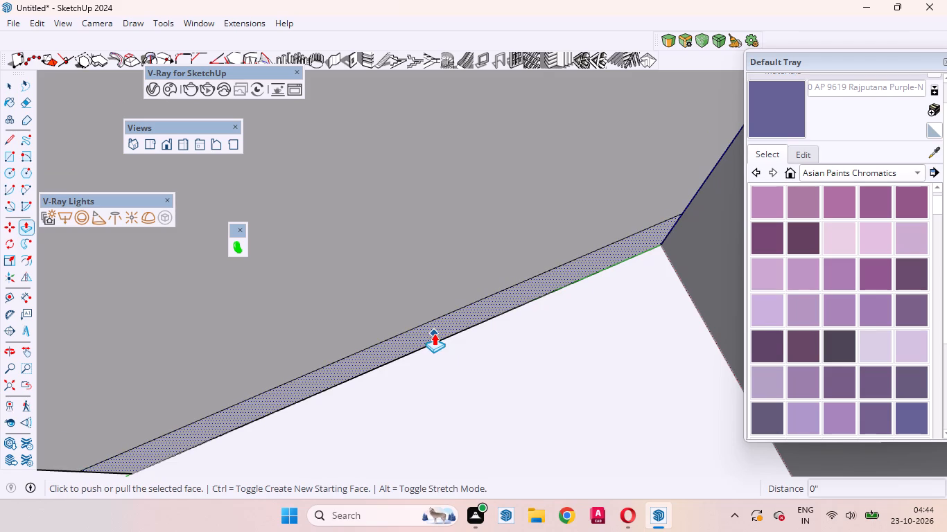
{"action": "left_click_drag", "start_coordinate": [434, 333], "coordinate": [412, 339]}
{"action": "key", "text": "2"}
{"action": "key", "text": "Return"}
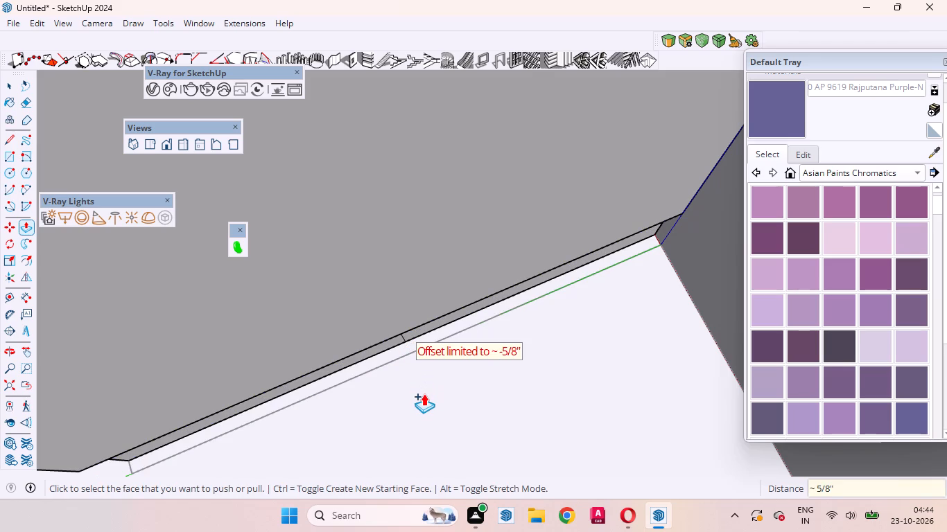
Delete the leftover vertical edge in the middle of the toe kick face.
{"action": "key", "text": "space"}
{"action": "scroll", "coordinate": [433, 390], "scroll_direction": "down", "scroll_amount": 4}
{"action": "scroll", "coordinate": [442, 375], "scroll_direction": "up", "scroll_amount": 5}
{"action": "middle_click_drag", "start_coordinate": [395, 415], "coordinate": [414, 301]}
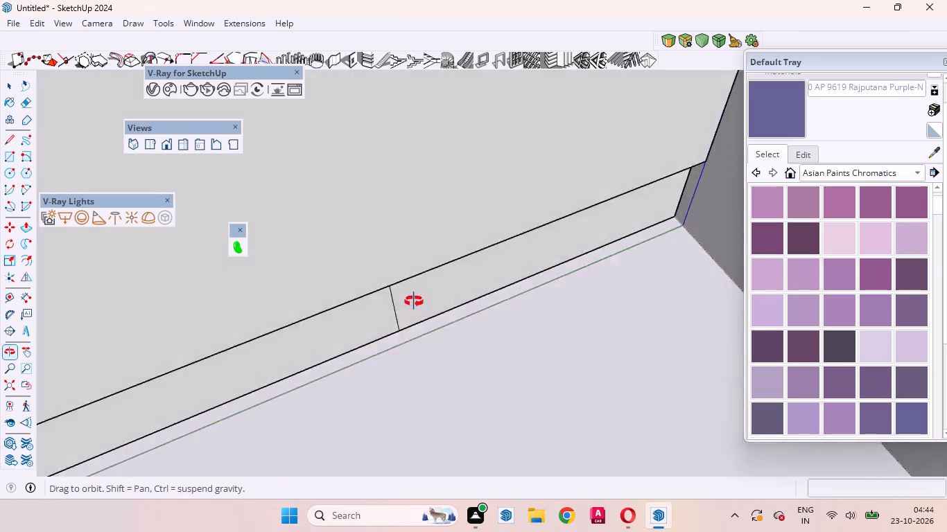
{"action": "middle_click_drag", "start_coordinate": [414, 301], "coordinate": [427, 241]}
{"action": "scroll", "coordinate": [379, 268], "scroll_direction": "up", "scroll_amount": 3}
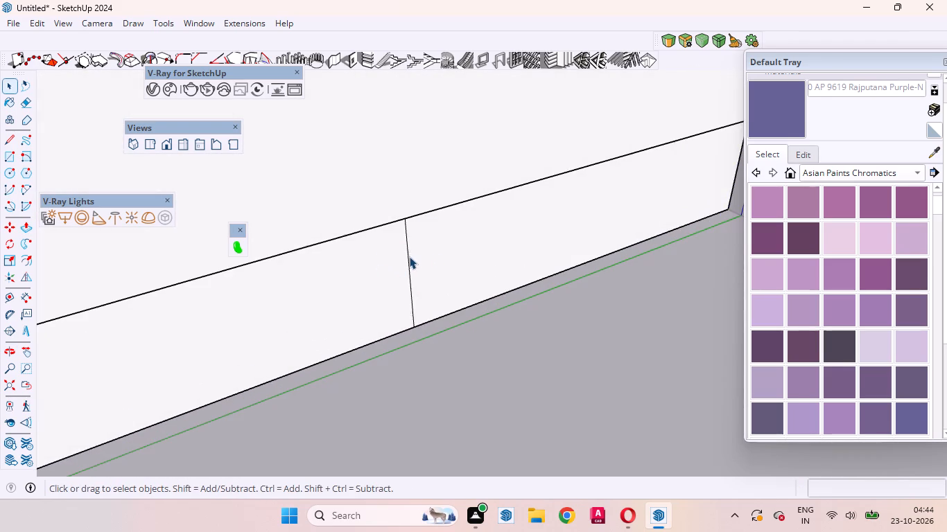
{"action": "left_click", "coordinate": [409, 256]}
{"action": "key", "text": "Delete"}
Copy the front face's vertical edge beside the wall 2" inward along the cabinet front.
{"action": "scroll", "coordinate": [354, 310], "scroll_direction": "down", "scroll_amount": 11}
{"action": "middle_click_drag", "start_coordinate": [456, 286], "coordinate": [389, 412]}
{"action": "scroll", "coordinate": [486, 385], "scroll_direction": "down", "scroll_amount": 5}
{"action": "scroll", "coordinate": [501, 287], "scroll_direction": "up", "scroll_amount": 3}
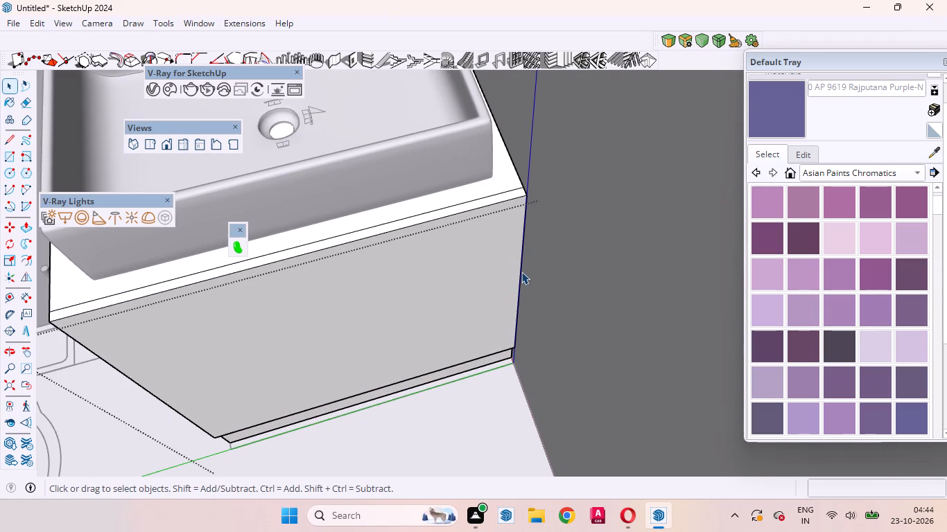
{"action": "left_click", "coordinate": [520, 269]}
{"action": "key", "text": "m"}
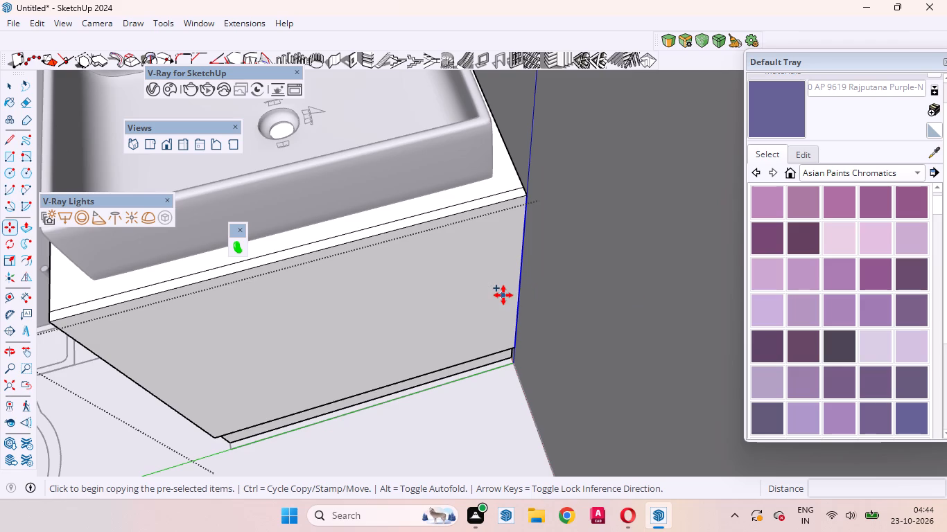
{"action": "left_click", "coordinate": [503, 287]}
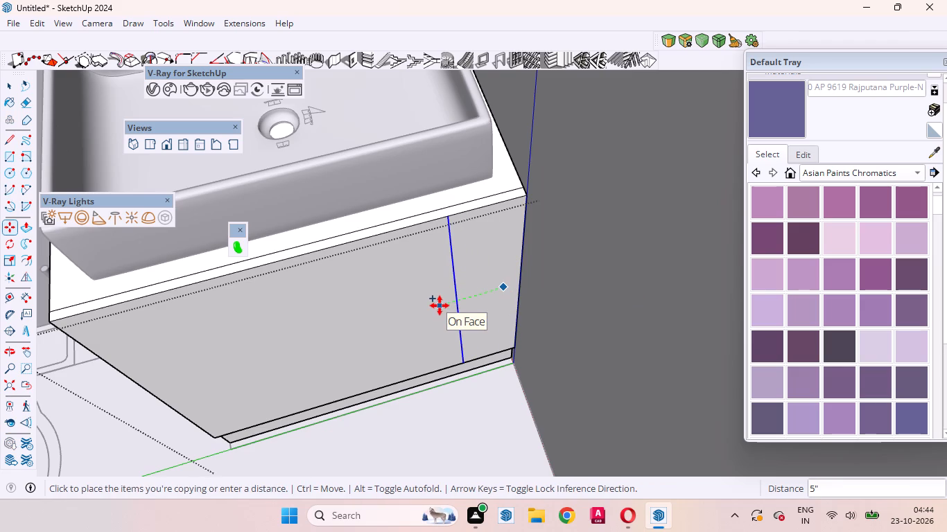
{"action": "key", "text": "2"}
{"action": "key", "text": "Return"}
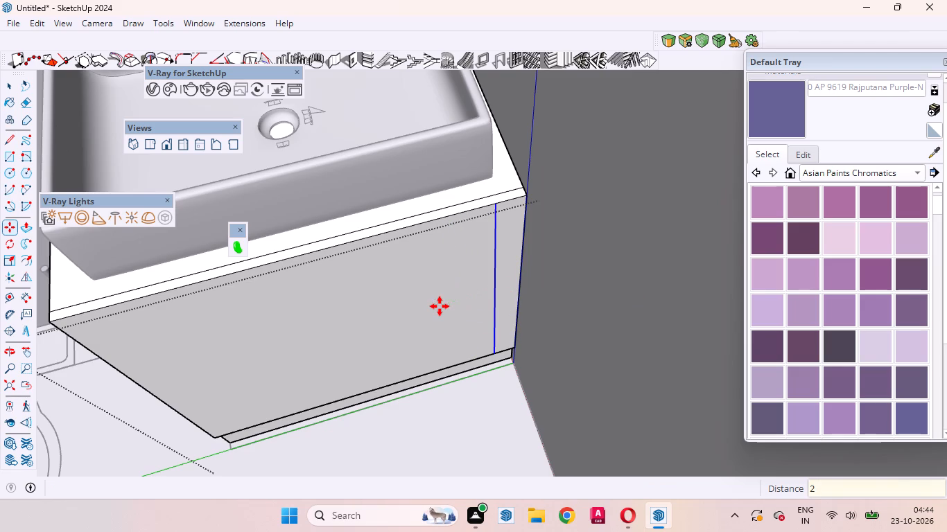
{"action": "key", "text": "m"}
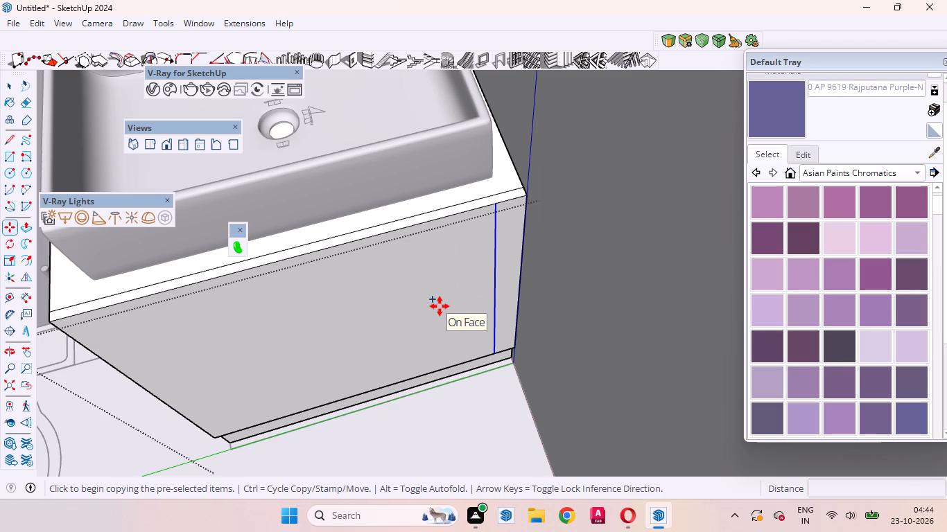
Copy the vertical line beside the wall 3 mm along the cabinet front, away from the wall.
{"action": "left_click", "coordinate": [439, 306]}
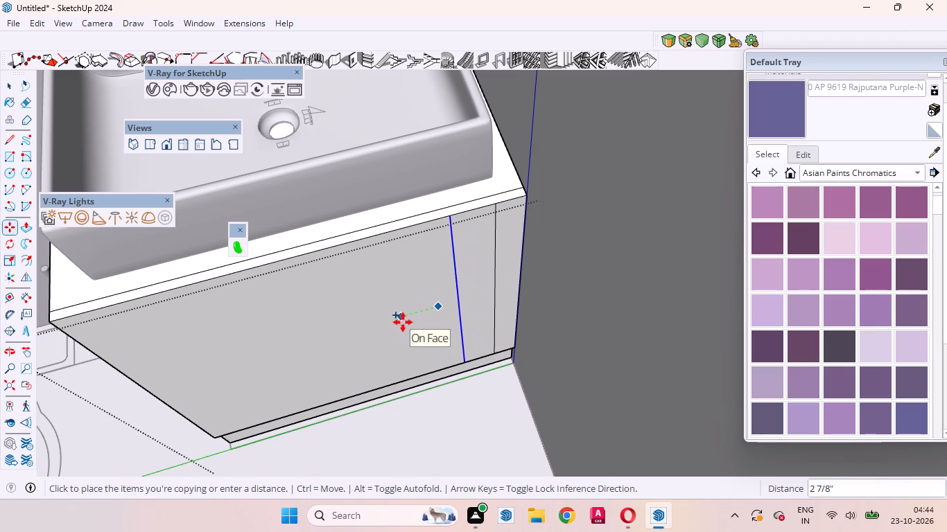
{"action": "key", "text": "3"}
{"action": "type", "text": "mm"}
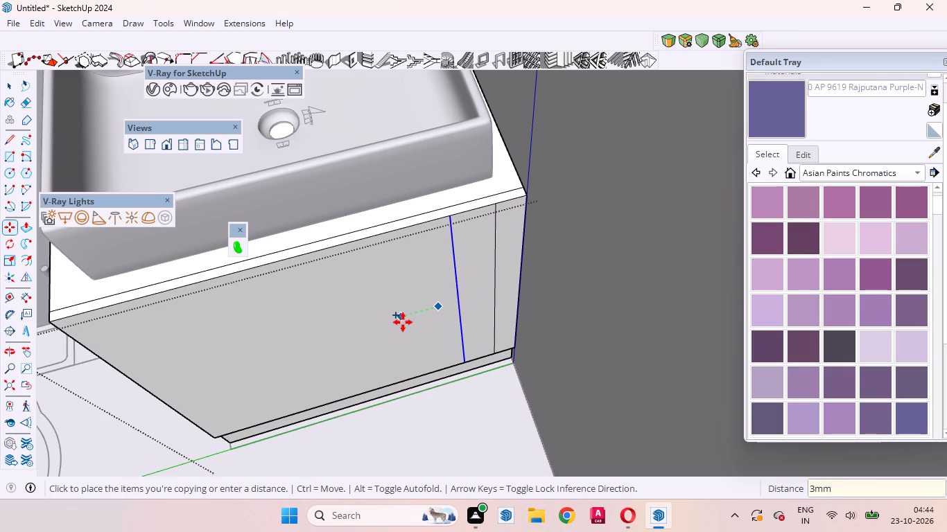
{"action": "key", "text": "Return"}
{"action": "key", "text": "space"}
{"action": "left_click", "coordinate": [403, 322]}
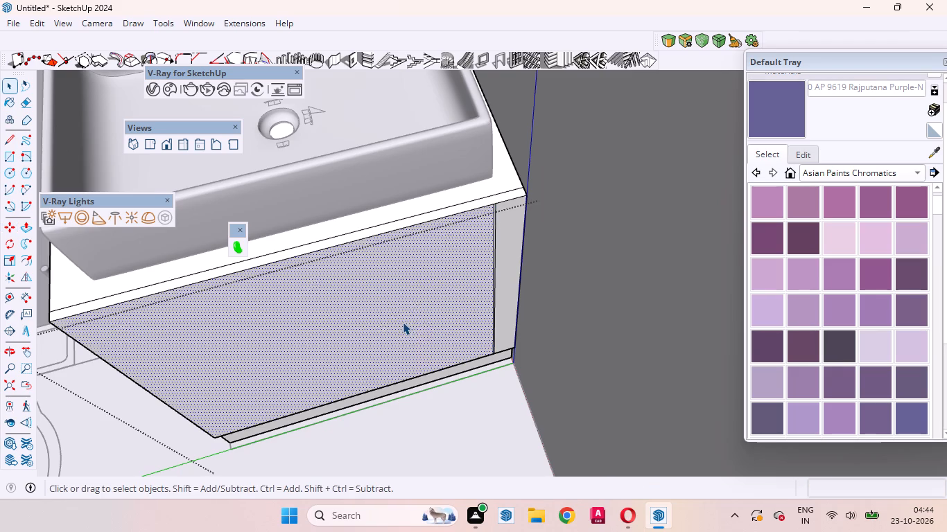
Draw a vertical line from the midpoint of the large front face's top edge down to its bottom edge.
{"action": "scroll", "coordinate": [582, 258], "scroll_direction": "down", "scroll_amount": 4}
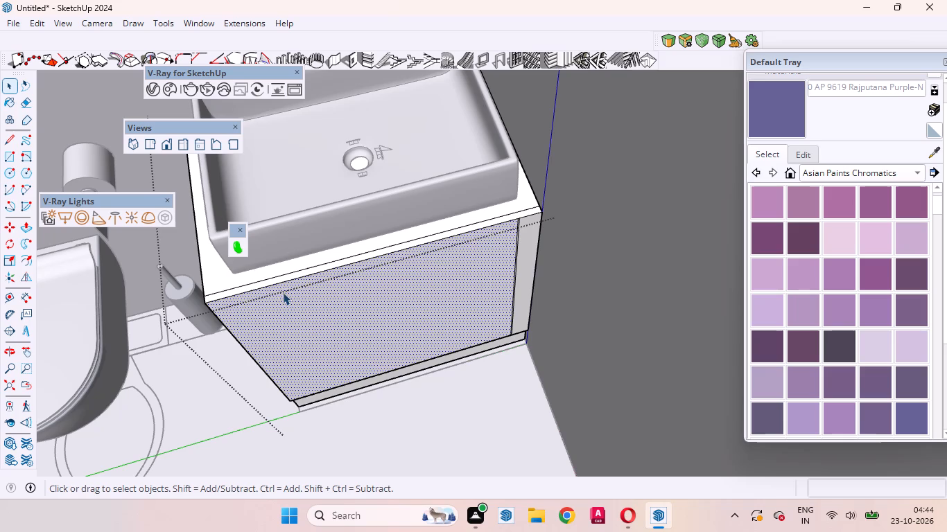
{"action": "left_click", "coordinate": [6, 136]}
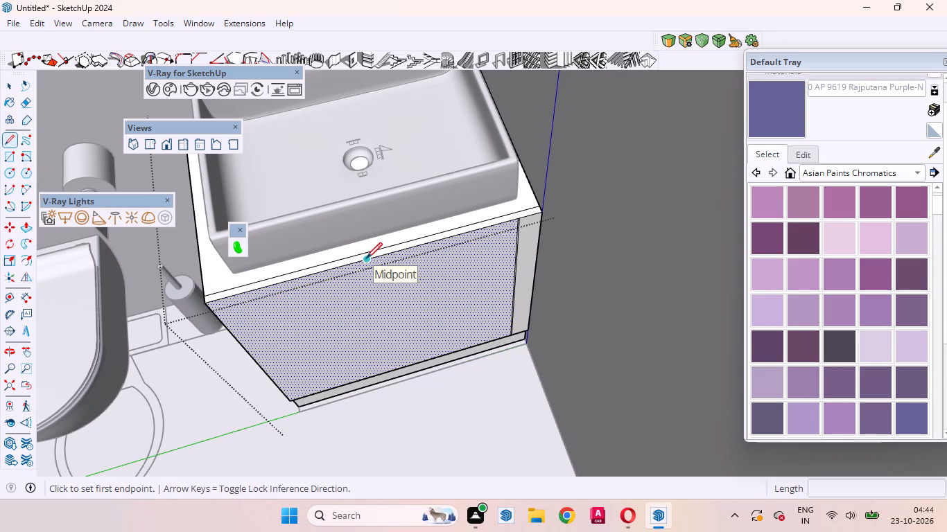
{"action": "left_click", "coordinate": [366, 258]}
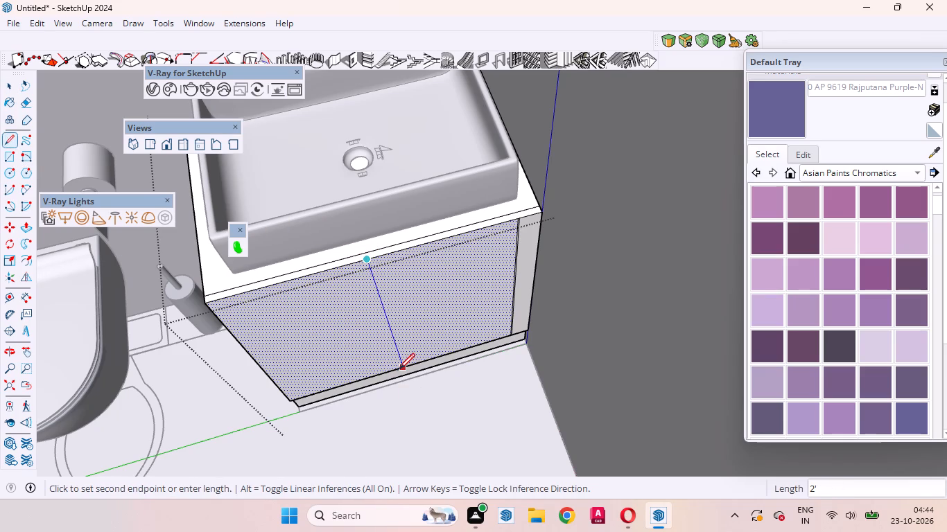
{"action": "left_click", "coordinate": [401, 367]}
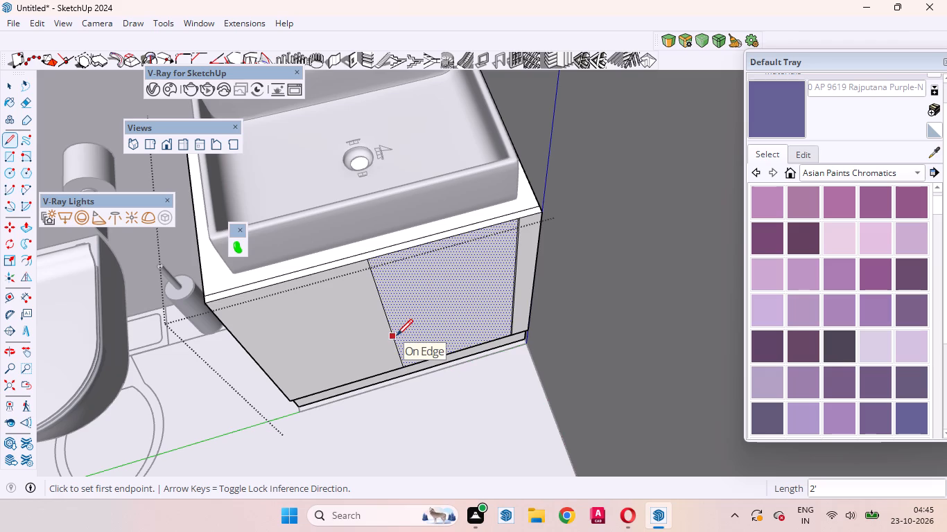
{"action": "key", "text": "space"}
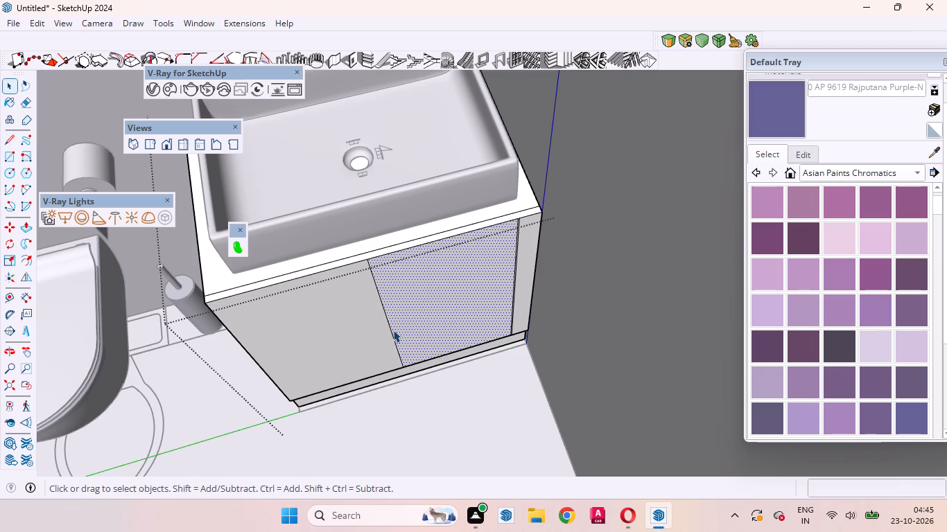
Copy the centre line 1.5 mm along the cabinet front towards the wall.
{"action": "left_click", "coordinate": [386, 323]}
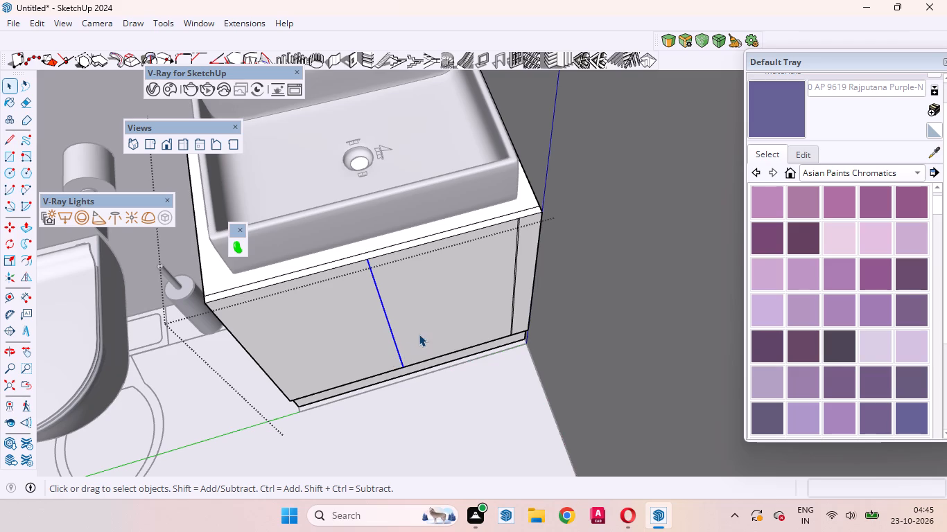
{"action": "key", "text": "m"}
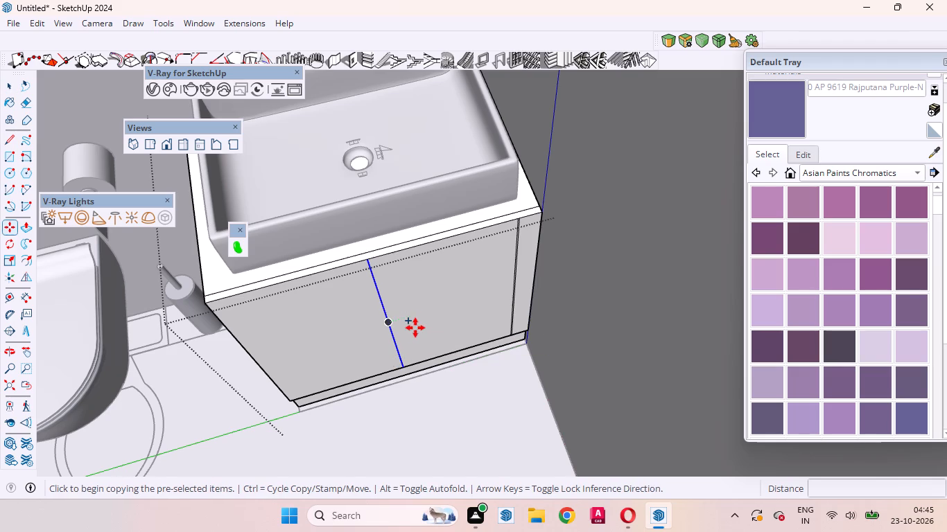
{"action": "left_click", "coordinate": [415, 328]}
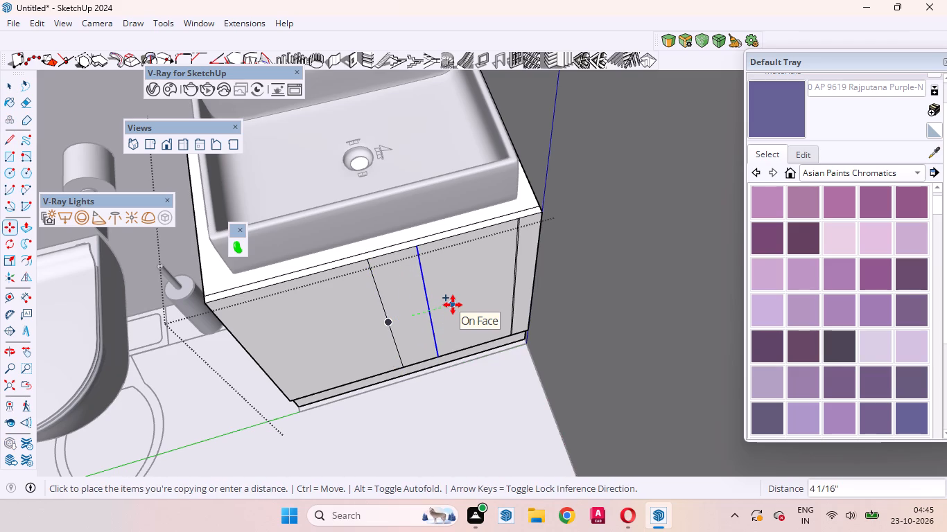
{"action": "key", "text": "1"}
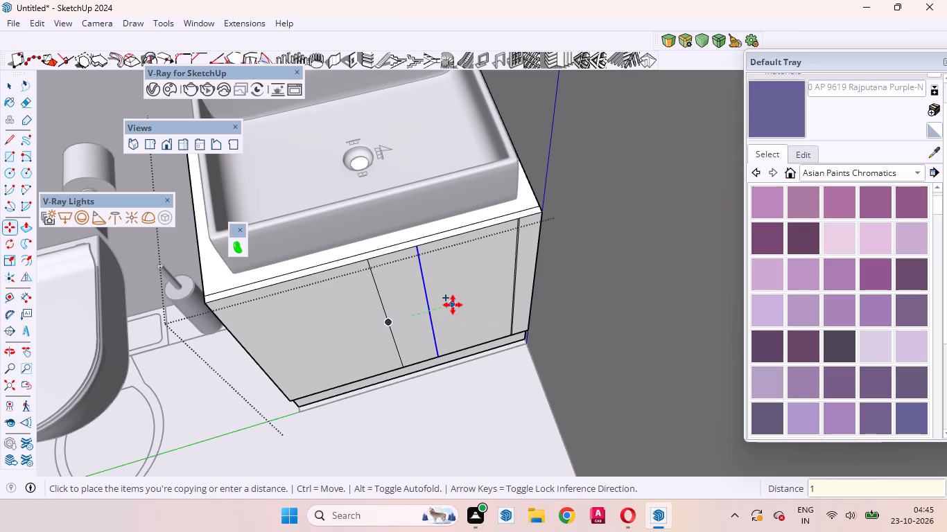
{"action": "key", "text": "comma"}
{"action": "key", "text": "BackSpace"}
{"action": "key", "text": "period"}
{"action": "key", "text": "5"}
{"action": "type", "text": "mm"}
{"action": "key", "text": "Return"}
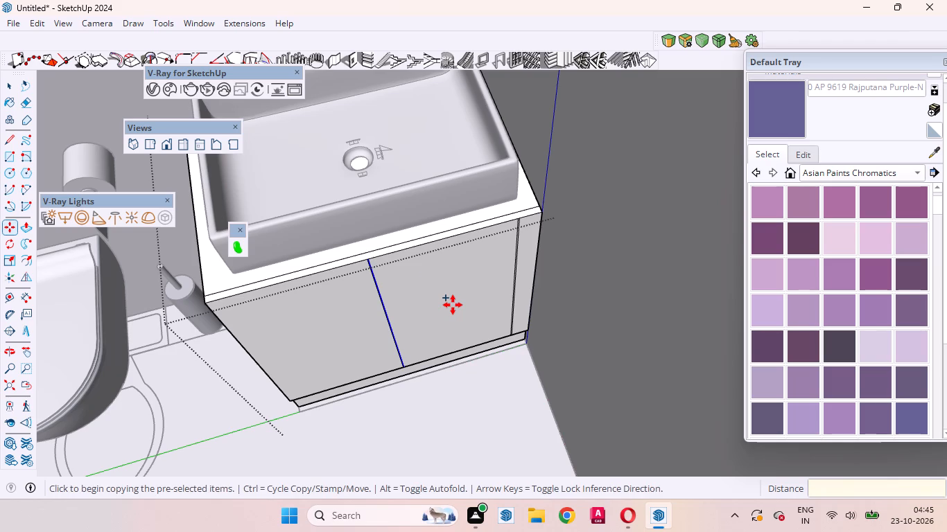
Copy the offset line 3 mm in the opposite direction, past the centre line, away from the wall.
{"action": "left_click", "coordinate": [453, 305]}
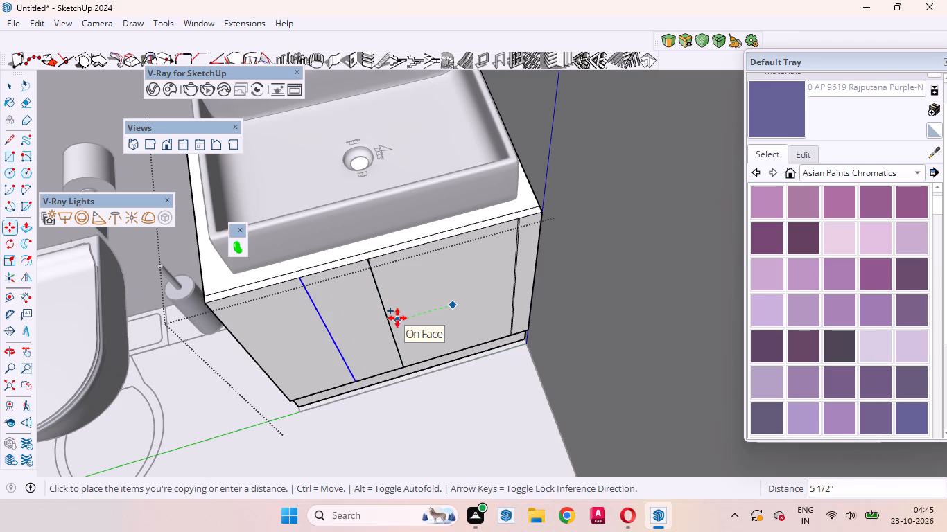
{"action": "key", "text": "3"}
{"action": "type", "text": "mm"}
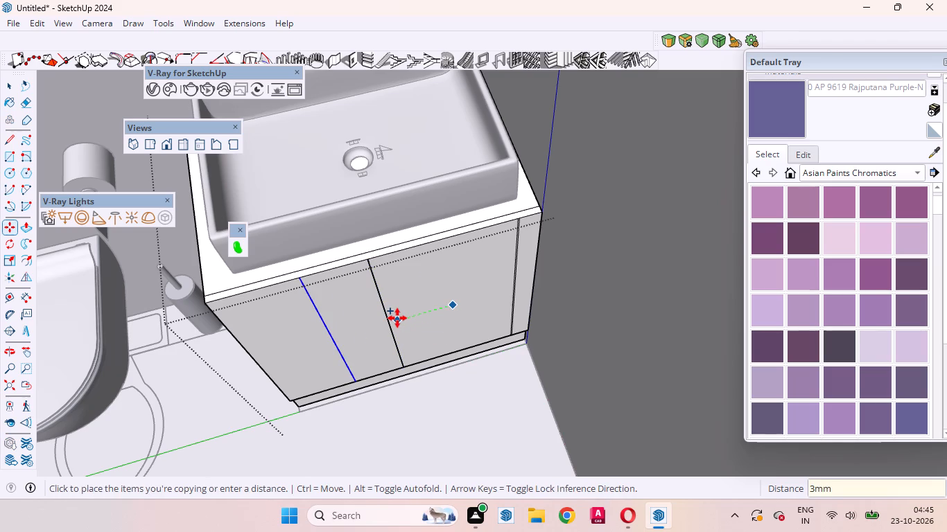
{"action": "key", "text": "Return"}
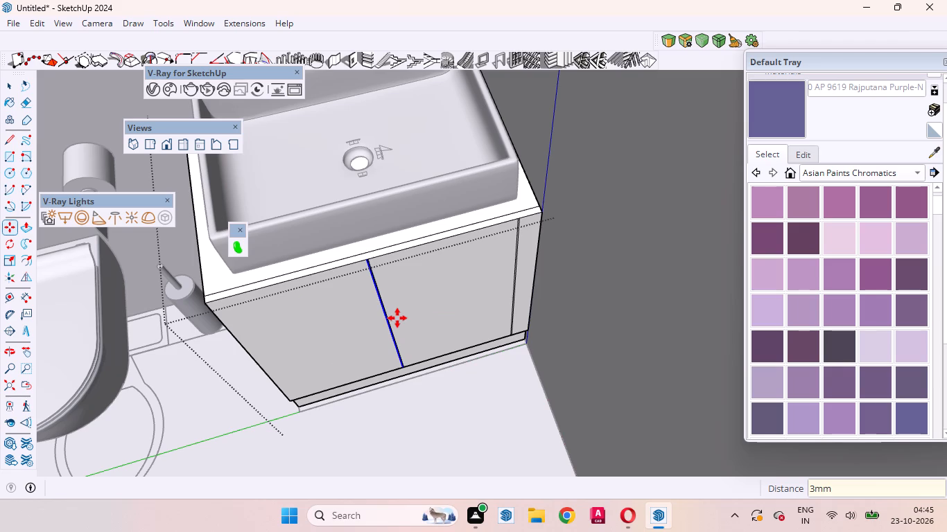
{"action": "key", "text": "space"}
Delete the original centre line between the two offset lines on the cabinet front.
{"action": "scroll", "coordinate": [374, 260], "scroll_direction": "up", "scroll_amount": 8}
{"action": "scroll", "coordinate": [370, 258], "scroll_direction": "down", "scroll_amount": 1}
{"action": "scroll", "coordinate": [370, 258], "scroll_direction": "up", "scroll_amount": 2}
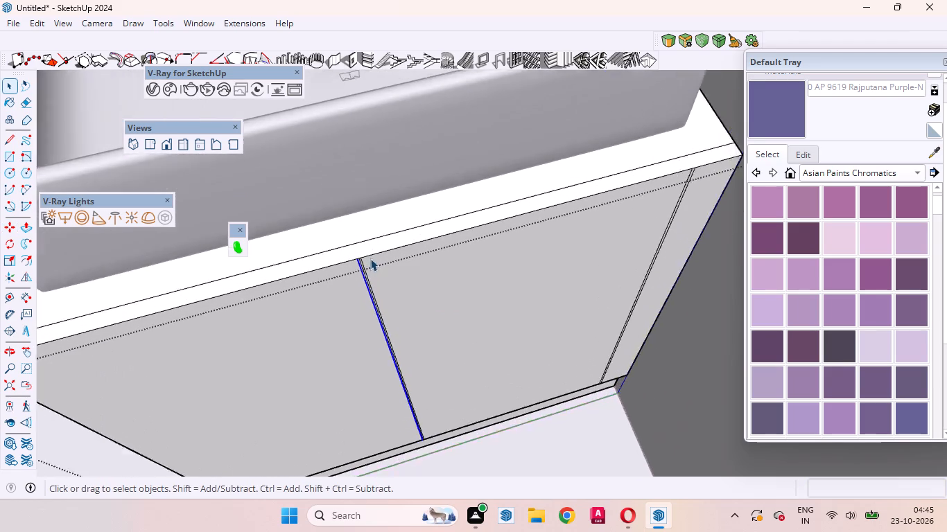
{"action": "scroll", "coordinate": [370, 258], "scroll_direction": "up", "scroll_amount": 13}
{"action": "scroll", "coordinate": [354, 258], "scroll_direction": "down", "scroll_amount": 1}
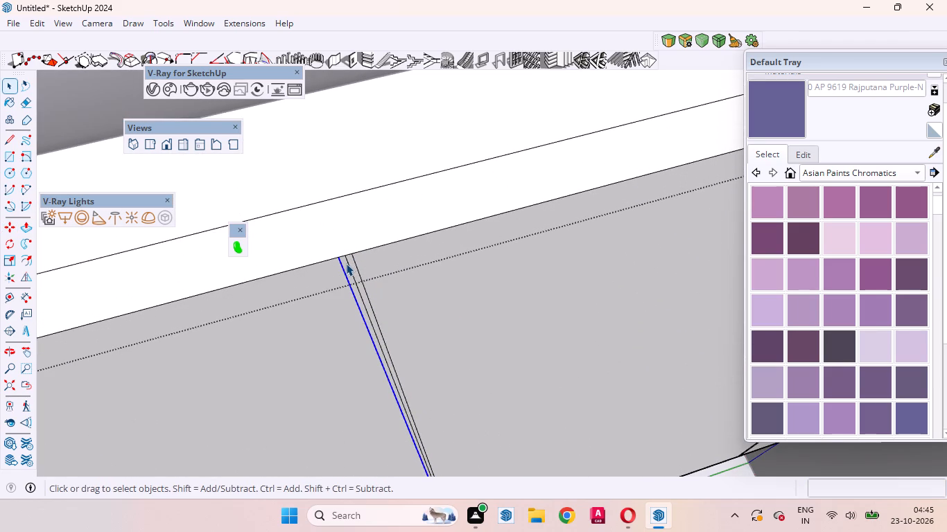
{"action": "left_click", "coordinate": [349, 264]}
{"action": "key", "text": "Delete"}
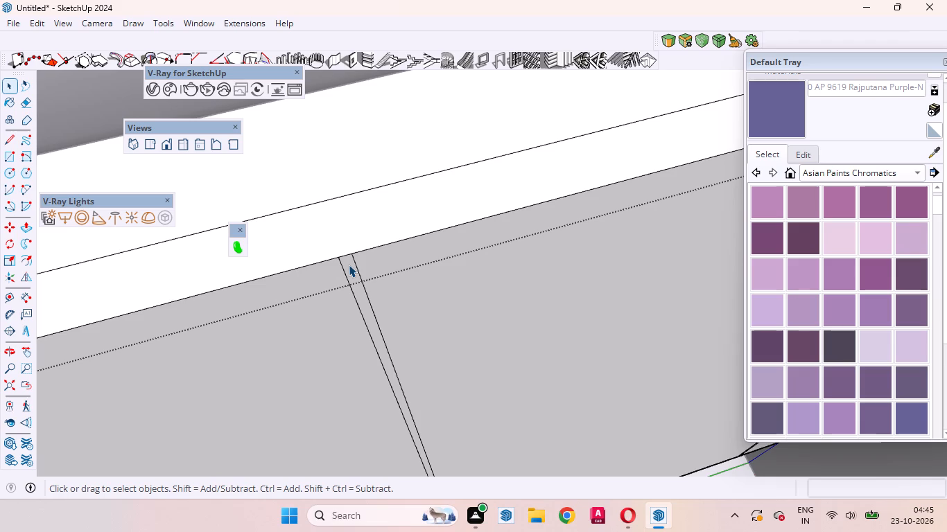
Push the narrow central strip about 5/8" inward to form the groove between the two cabinet doors.
{"action": "key", "text": "p"}
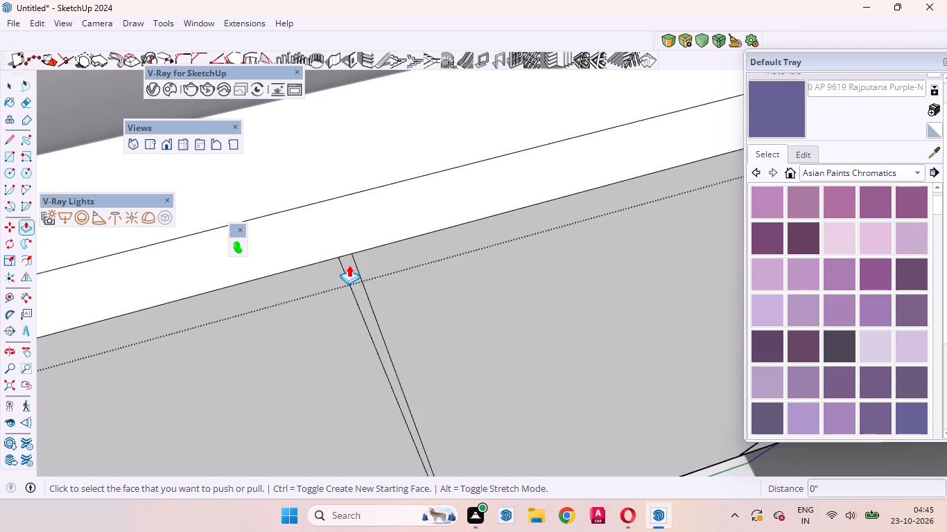
{"action": "left_click", "coordinate": [354, 270]}
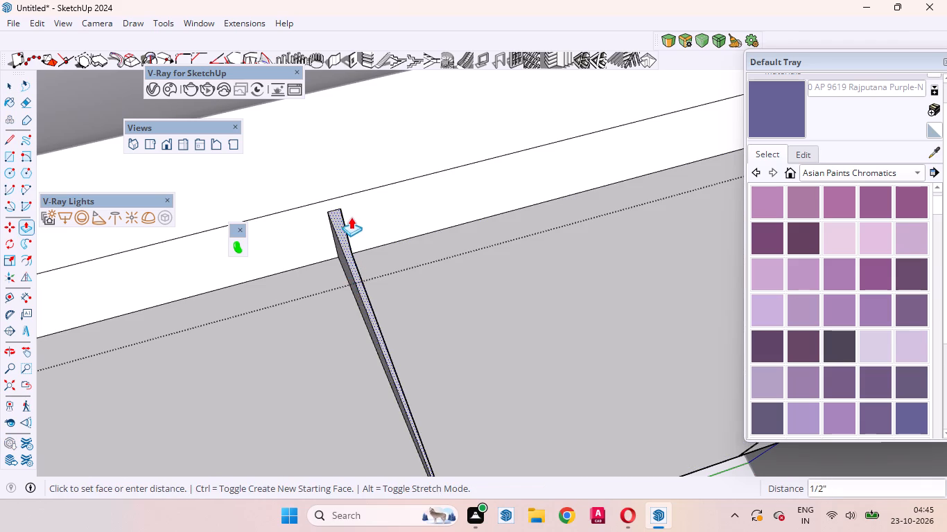
{"action": "left_click", "coordinate": [347, 206]}
{"action": "scroll", "coordinate": [374, 263], "scroll_direction": "down", "scroll_amount": 5}
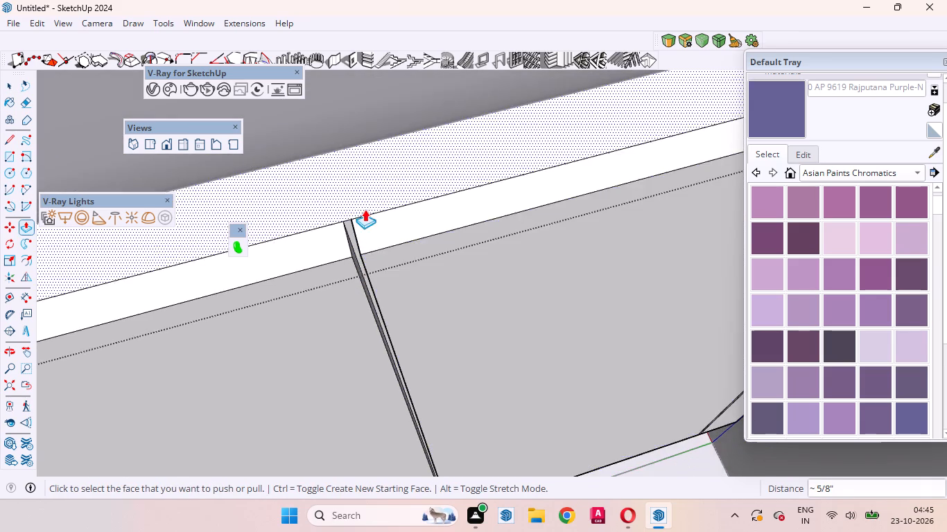
{"action": "scroll", "coordinate": [363, 196], "scroll_direction": "down", "scroll_amount": 6}
{"action": "key", "text": "space"}
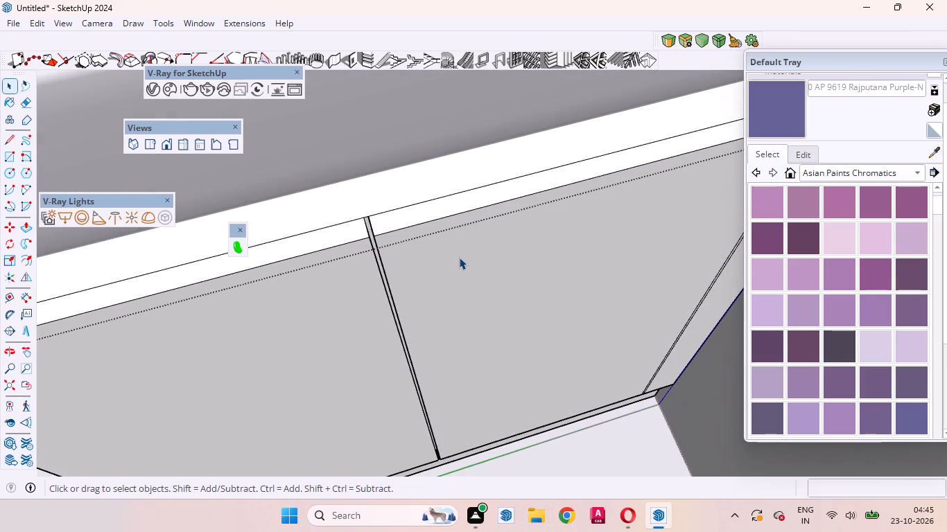
Examine the washbasin cabinet's doors, centre groove and toe kick from several angles within the bathroom.
{"action": "scroll", "coordinate": [417, 301], "scroll_direction": "down", "scroll_amount": 10}
{"action": "scroll", "coordinate": [399, 368], "scroll_direction": "up", "scroll_amount": 1}
{"action": "middle_click_drag", "start_coordinate": [399, 368], "coordinate": [441, 293]}
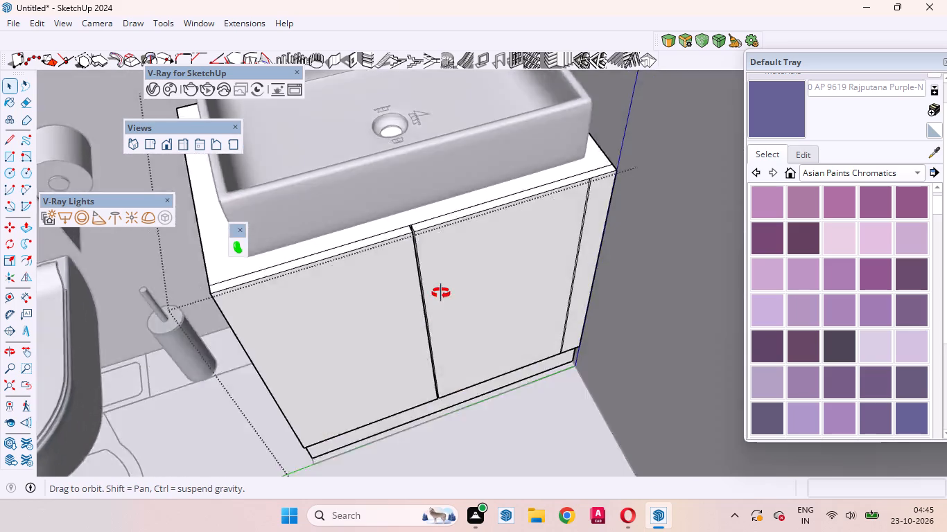
{"action": "middle_click_drag", "start_coordinate": [441, 293], "coordinate": [232, 276]}
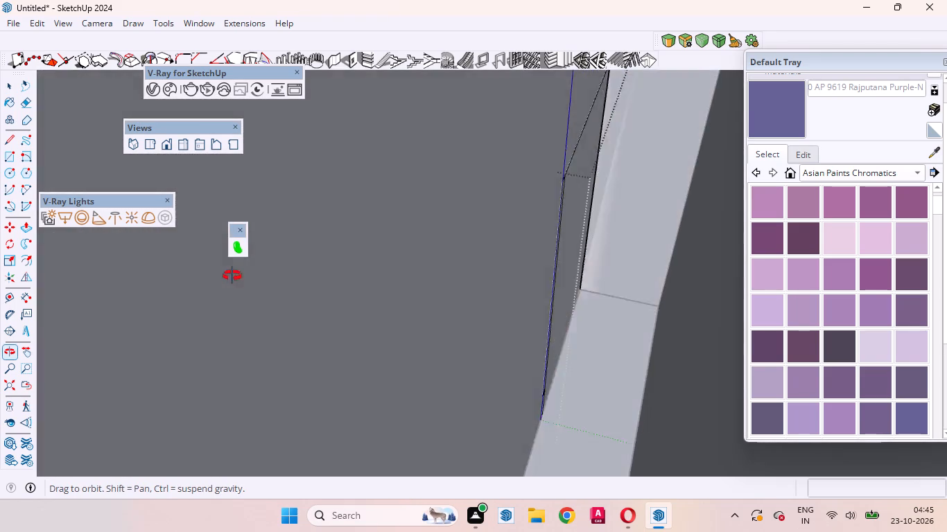
{"action": "middle_click_drag", "start_coordinate": [232, 276], "coordinate": [550, 339]}
{"action": "scroll", "coordinate": [401, 364], "scroll_direction": "down", "scroll_amount": 4}
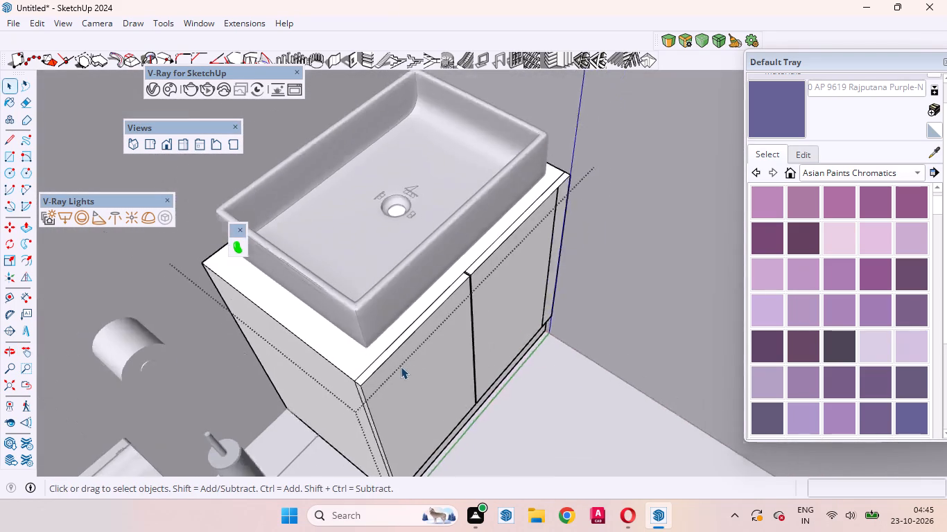
{"action": "scroll", "coordinate": [401, 366], "scroll_direction": "down", "scroll_amount": 2}
{"action": "scroll", "coordinate": [401, 366], "scroll_direction": "up", "scroll_amount": 1}
{"action": "scroll", "coordinate": [391, 368], "scroll_direction": "down", "scroll_amount": 10}
{"action": "middle_click_drag", "start_coordinate": [467, 371], "coordinate": [321, 409]}
{"action": "scroll", "coordinate": [385, 345], "scroll_direction": "up", "scroll_amount": 1}
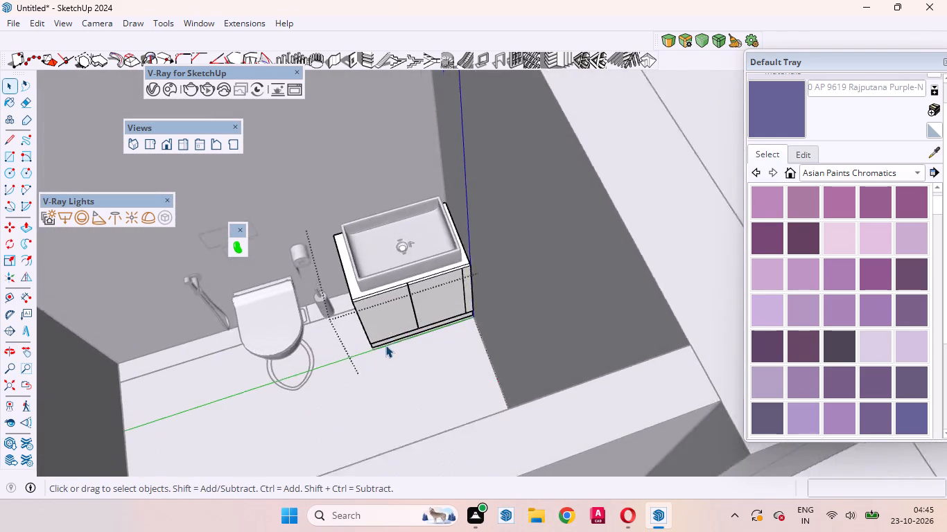
{"action": "scroll", "coordinate": [385, 345], "scroll_direction": "up", "scroll_amount": 8}
{"action": "middle_click_drag", "start_coordinate": [397, 346], "coordinate": [486, 327]}
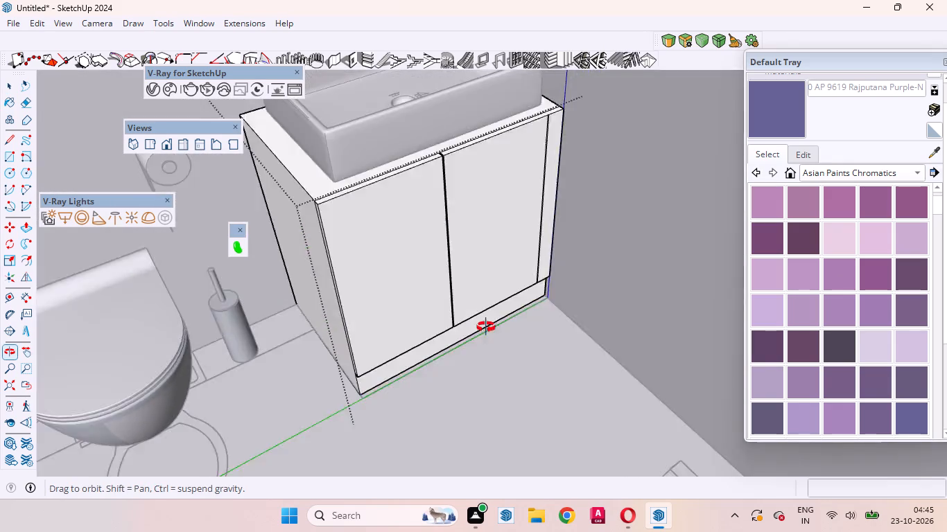
{"action": "middle_click_drag", "start_coordinate": [486, 327], "coordinate": [424, 377]}
{"action": "scroll", "coordinate": [423, 346], "scroll_direction": "down", "scroll_amount": 20}
{"action": "scroll", "coordinate": [423, 346], "scroll_direction": "down", "scroll_amount": 3}
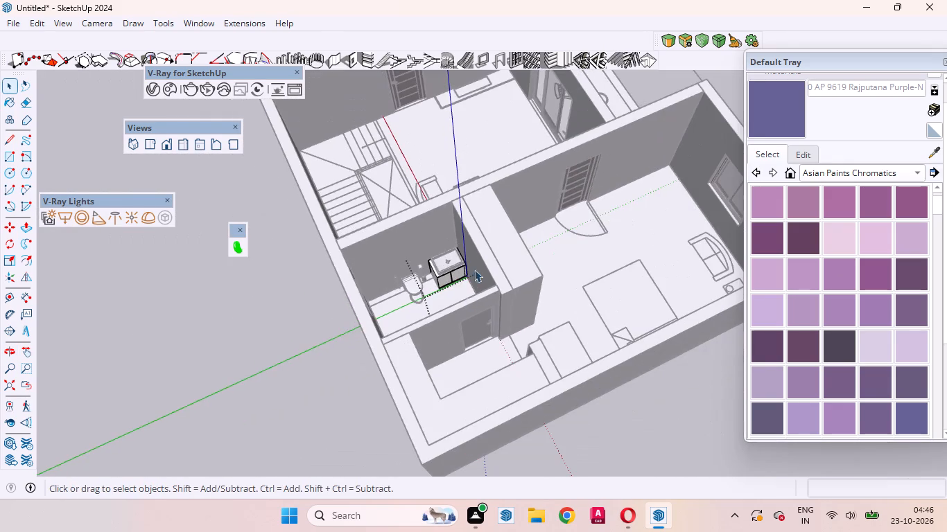
Close the washbasin cabinet for editing and return to the whole model.
{"action": "left_click", "coordinate": [240, 369]}
{"action": "scroll", "coordinate": [459, 253], "scroll_direction": "up", "scroll_amount": 9}
{"action": "middle_click_drag", "start_coordinate": [436, 311], "coordinate": [407, 278]}
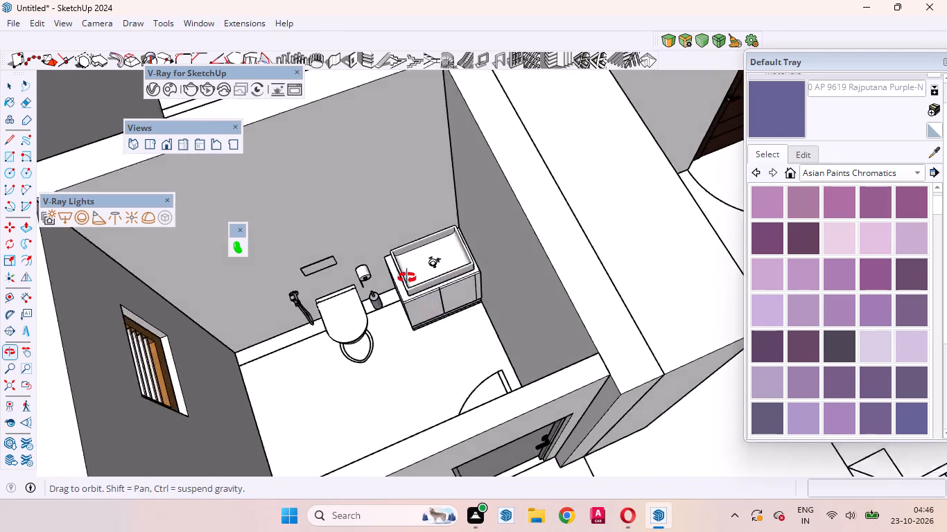
{"action": "middle_click_drag", "start_coordinate": [407, 278], "coordinate": [552, 322]}
{"action": "scroll", "coordinate": [374, 387], "scroll_direction": "up", "scroll_amount": 10}
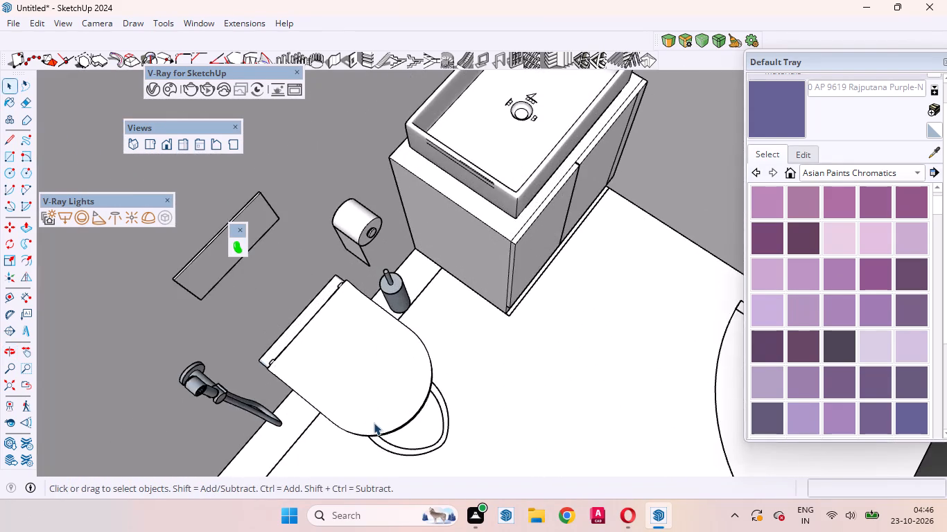
{"action": "middle_click_drag", "start_coordinate": [374, 423], "coordinate": [272, 328]}
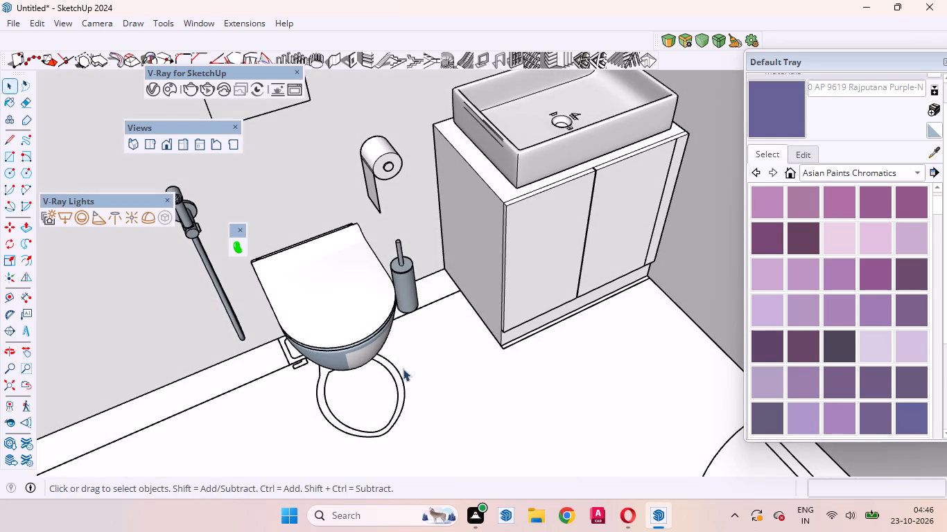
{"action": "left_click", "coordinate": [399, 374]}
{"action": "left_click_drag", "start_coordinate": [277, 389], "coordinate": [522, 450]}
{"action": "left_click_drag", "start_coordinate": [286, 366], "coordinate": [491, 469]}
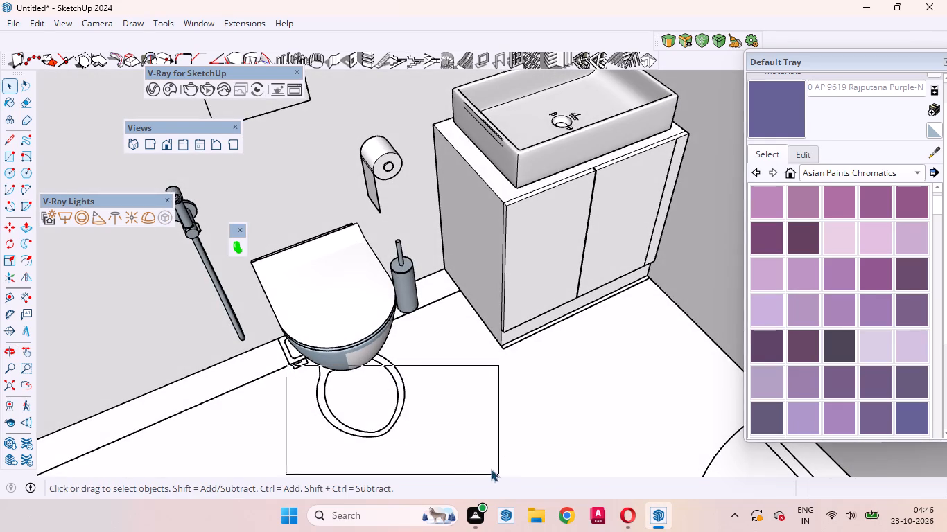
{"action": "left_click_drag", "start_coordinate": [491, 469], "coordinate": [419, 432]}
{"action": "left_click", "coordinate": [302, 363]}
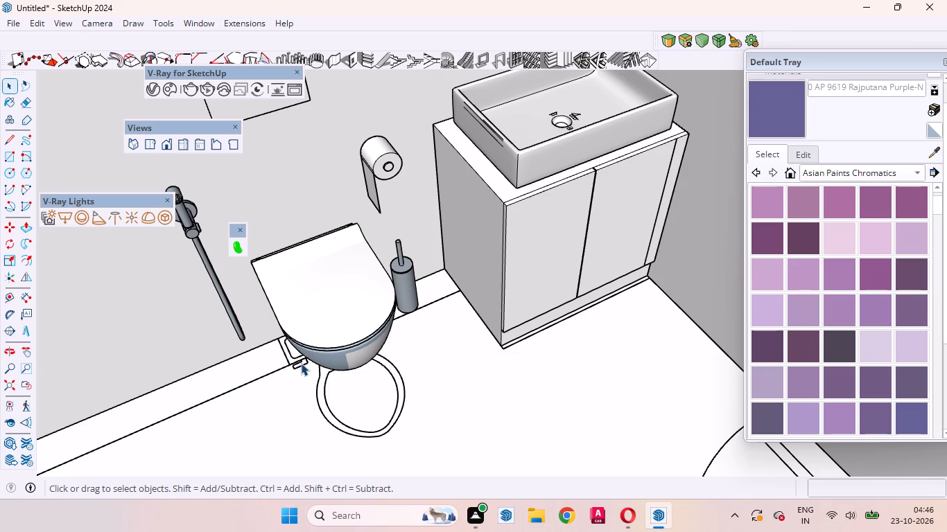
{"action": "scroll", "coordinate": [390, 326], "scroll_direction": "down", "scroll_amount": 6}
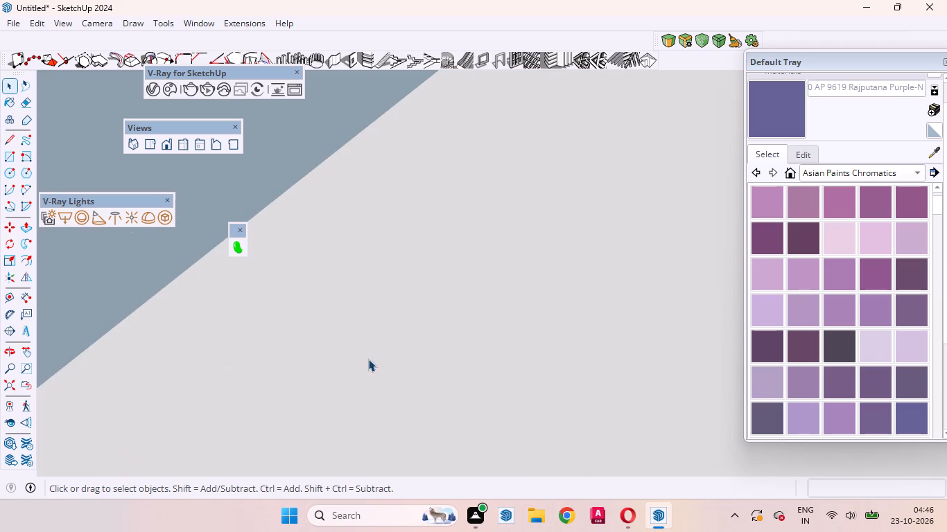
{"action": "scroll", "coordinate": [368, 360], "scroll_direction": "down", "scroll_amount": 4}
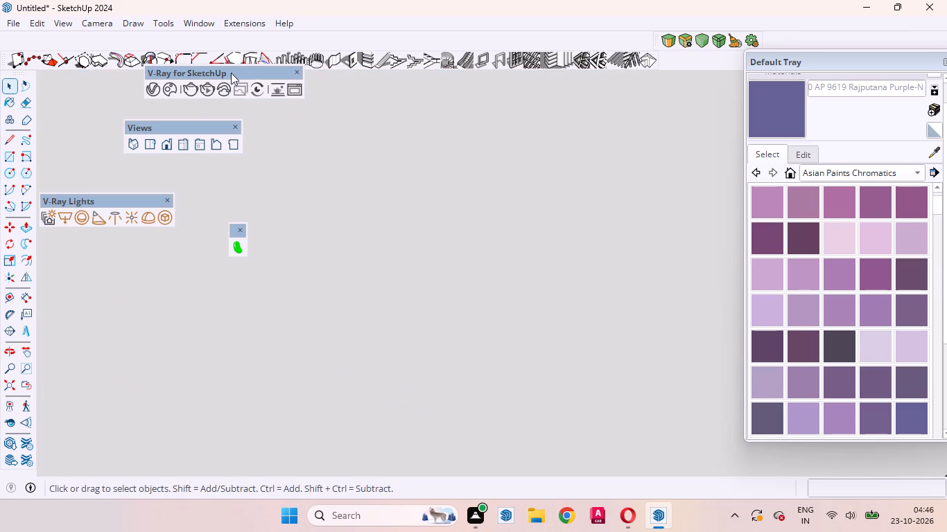
Reposition the floating V-Ray for SketchUp and Views tool sets and hide the 1001bit - tools set.
{"action": "left_click_drag", "start_coordinate": [228, 73], "coordinate": [339, 119]}
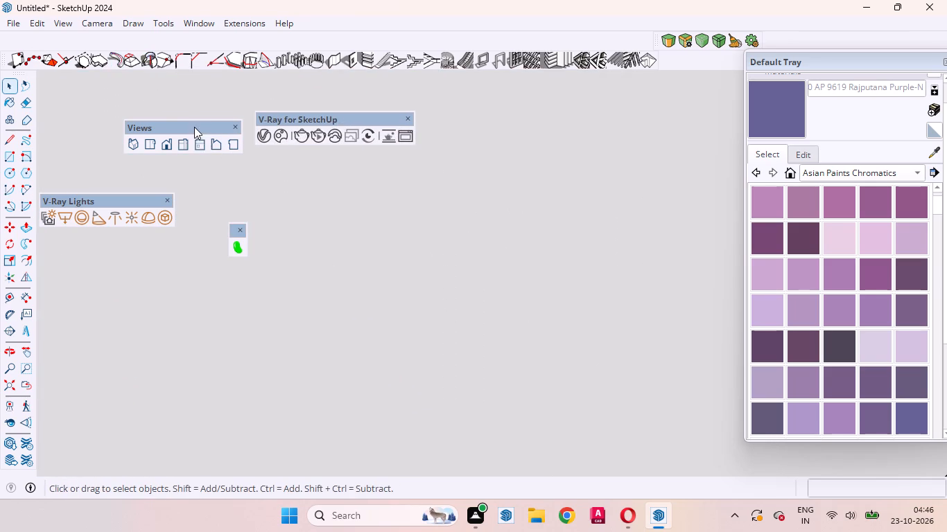
{"action": "left_click_drag", "start_coordinate": [194, 127], "coordinate": [261, 150]}
{"action": "right_click", "coordinate": [465, 29]}
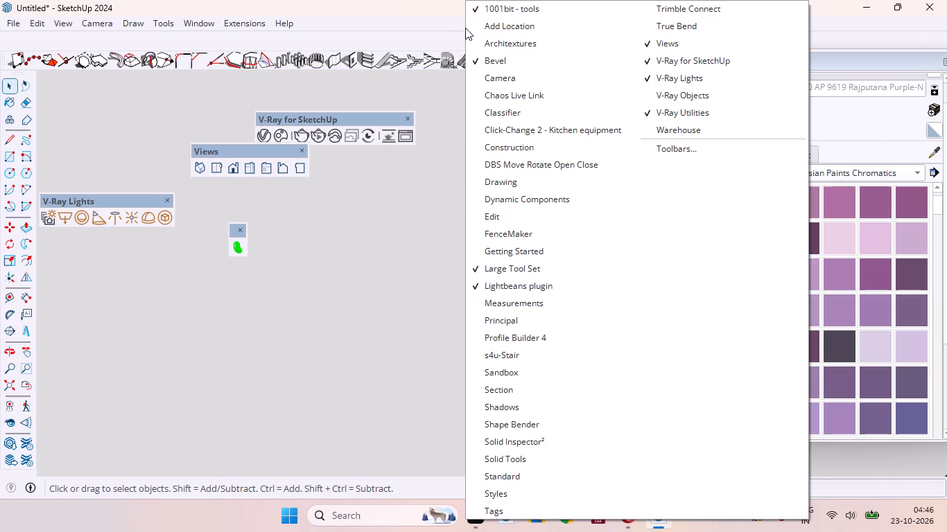
{"action": "left_click", "coordinate": [485, 3]}
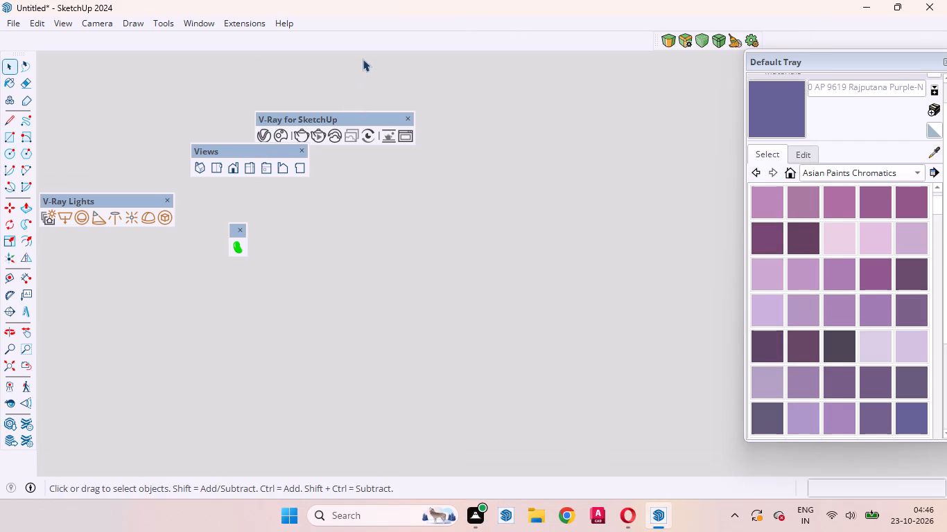
Examine the bathroom's fixtures and the surrounding rooms from the top view and several angled views.
{"action": "left_click", "coordinate": [220, 168]}
{"action": "scroll", "coordinate": [342, 290], "scroll_direction": "down", "scroll_amount": 15}
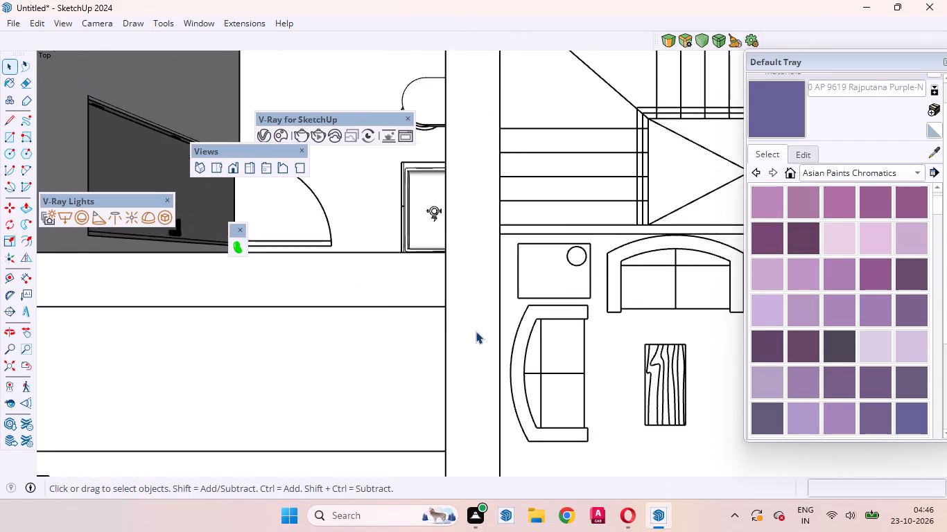
{"action": "scroll", "coordinate": [476, 331], "scroll_direction": "down", "scroll_amount": 16}
{"action": "middle_click_drag", "start_coordinate": [451, 346], "coordinate": [758, 172]}
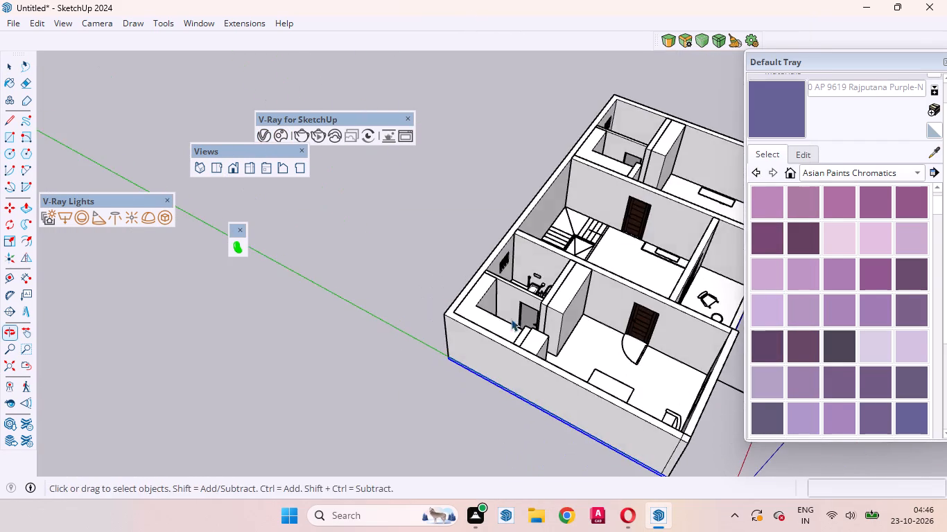
{"action": "left_click", "coordinate": [351, 384]}
{"action": "scroll", "coordinate": [503, 321], "scroll_direction": "up", "scroll_amount": 8}
{"action": "middle_click_drag", "start_coordinate": [534, 303], "coordinate": [615, 515]}
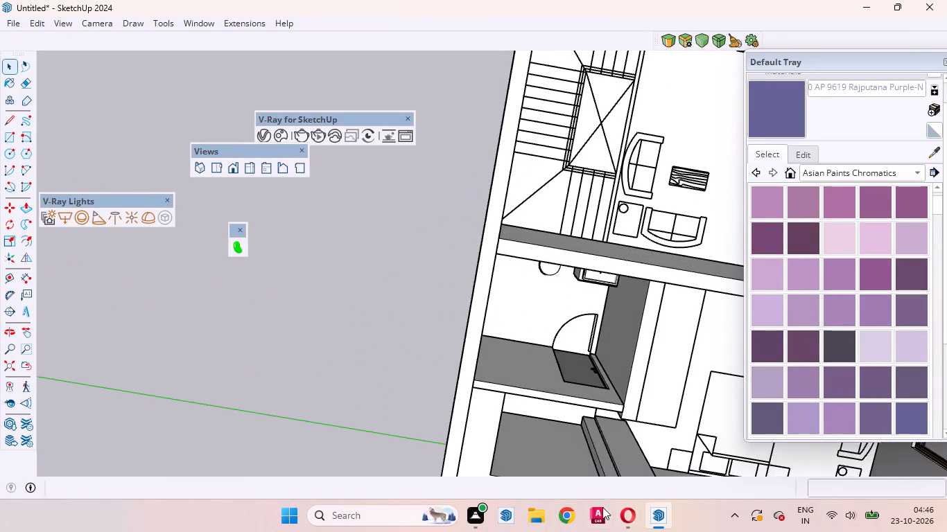
{"action": "scroll", "coordinate": [582, 427], "scroll_direction": "up", "scroll_amount": 5}
{"action": "middle_click_drag", "start_coordinate": [538, 462], "coordinate": [609, 393]}
{"action": "scroll", "coordinate": [523, 127], "scroll_direction": "up", "scroll_amount": 2}
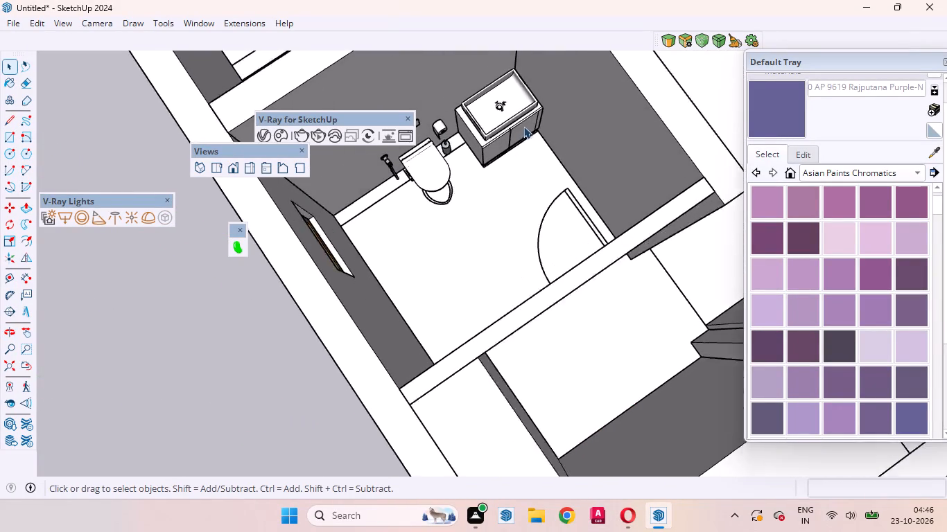
{"action": "scroll", "coordinate": [523, 126], "scroll_direction": "up", "scroll_amount": 4}
{"action": "middle_click_drag", "start_coordinate": [525, 167], "coordinate": [559, 213]}
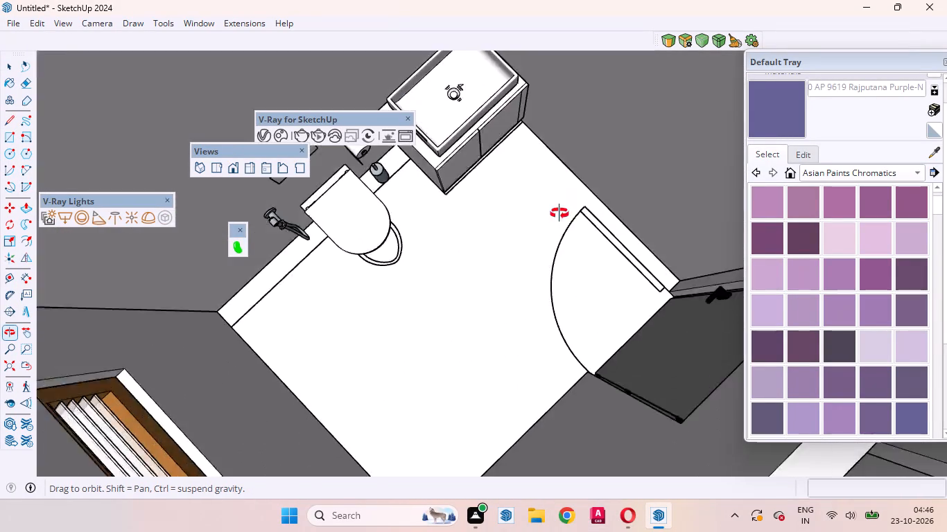
{"action": "middle_click_drag", "start_coordinate": [559, 213], "coordinate": [548, 235]}
{"action": "scroll", "coordinate": [513, 283], "scroll_direction": "down", "scroll_amount": 9}
{"action": "middle_click_drag", "start_coordinate": [559, 329], "coordinate": [195, 146]}
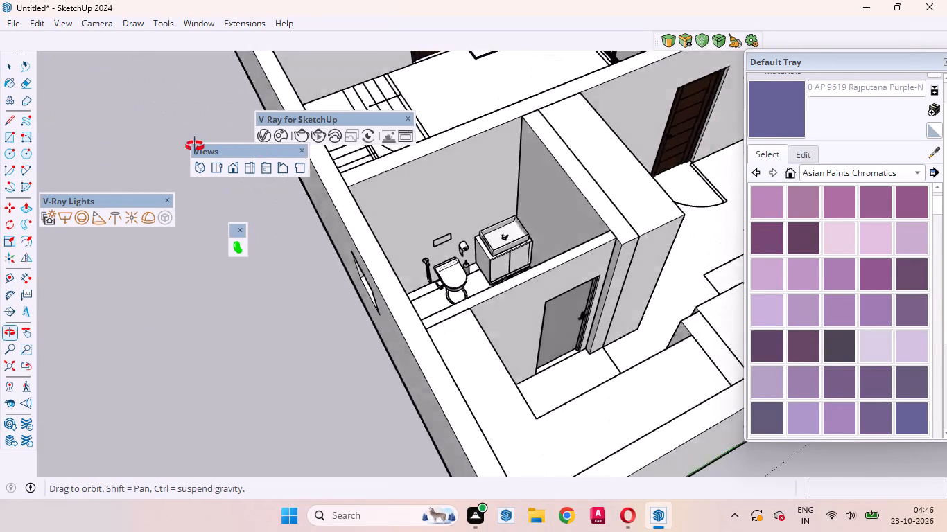
{"action": "middle_click_drag", "start_coordinate": [195, 146], "coordinate": [178, 145]}
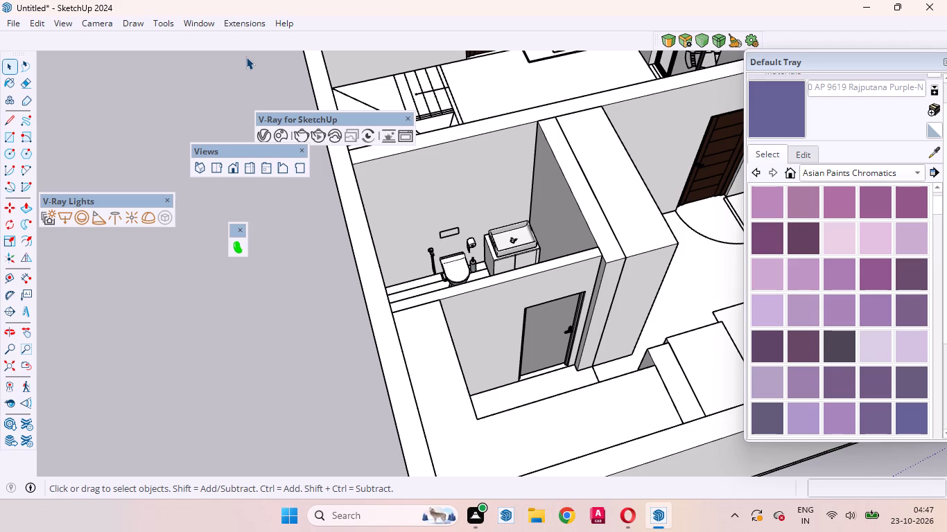
{"action": "scroll", "coordinate": [89, 215], "scroll_direction": "down", "scroll_amount": 1}
{"action": "scroll", "coordinate": [214, 312], "scroll_direction": "down", "scroll_amount": 6}
{"action": "scroll", "coordinate": [284, 353], "scroll_direction": "down", "scroll_amount": 4}
{"action": "scroll", "coordinate": [388, 285], "scroll_direction": "up", "scroll_amount": 12}
{"action": "middle_click_drag", "start_coordinate": [313, 342], "coordinate": [335, 374]}
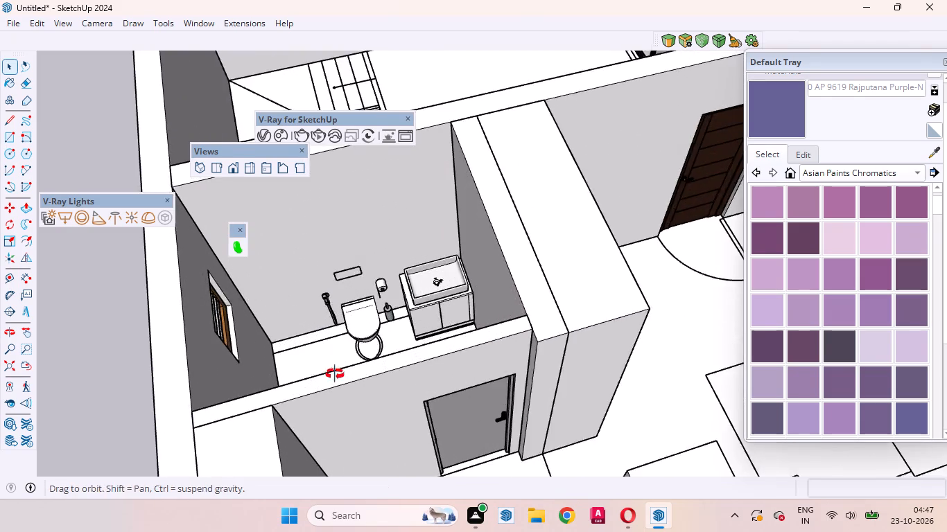
{"action": "middle_click_drag", "start_coordinate": [335, 374], "coordinate": [356, 404]}
{"action": "scroll", "coordinate": [356, 402], "scroll_direction": "up", "scroll_amount": 2}
{"action": "scroll", "coordinate": [455, 303], "scroll_direction": "down", "scroll_amount": 13}
Show the Click-Change 2 - Kitchen equipment tool set.
{"action": "right_click", "coordinate": [354, 29]}
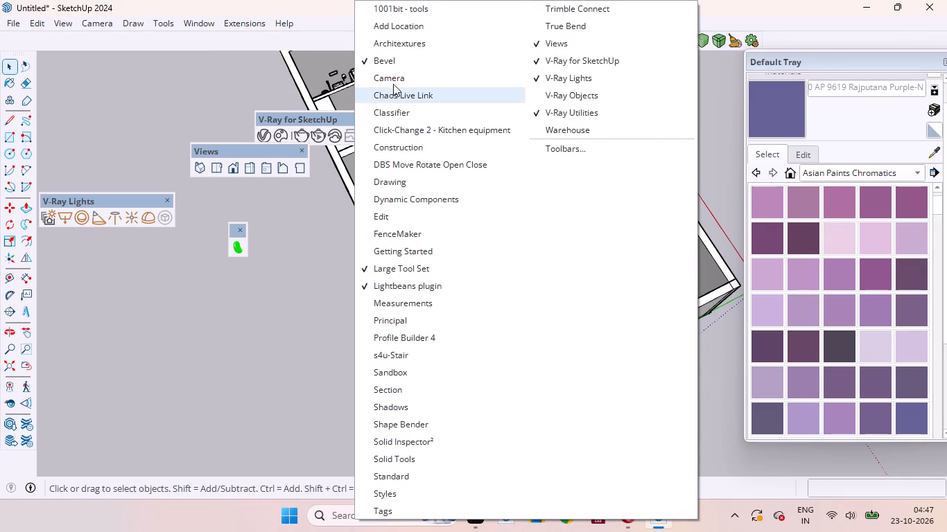
{"action": "left_click", "coordinate": [405, 131]}
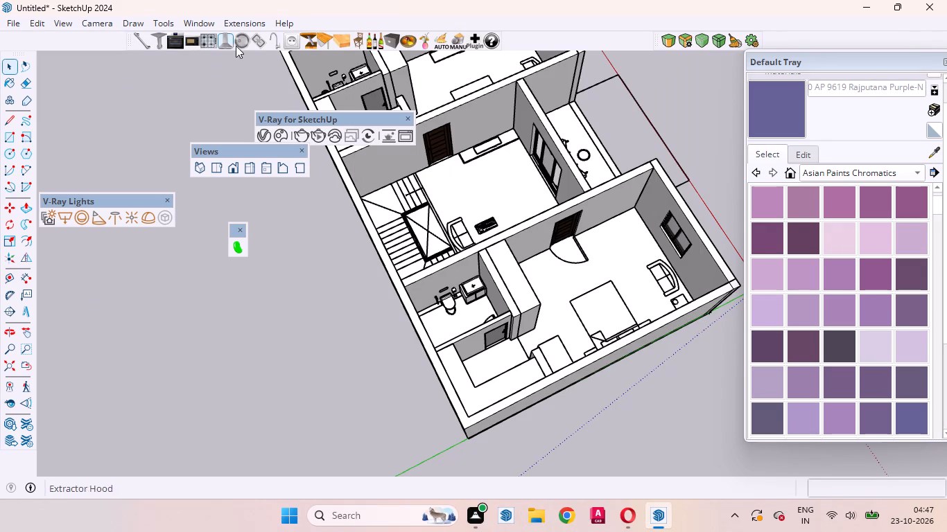
Place a tap component on the bathroom wall just behind the washbasin's rear rim.
{"action": "left_click", "coordinate": [271, 37]}
{"action": "scroll", "coordinate": [430, 308], "scroll_direction": "up", "scroll_amount": 8}
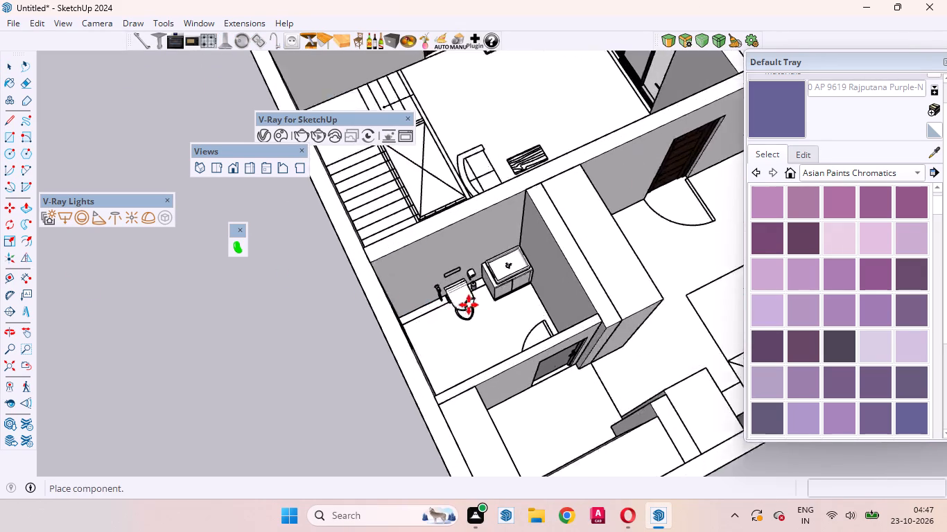
{"action": "scroll", "coordinate": [469, 305], "scroll_direction": "up", "scroll_amount": 13}
{"action": "middle_click_drag", "start_coordinate": [536, 203], "coordinate": [457, 140]}
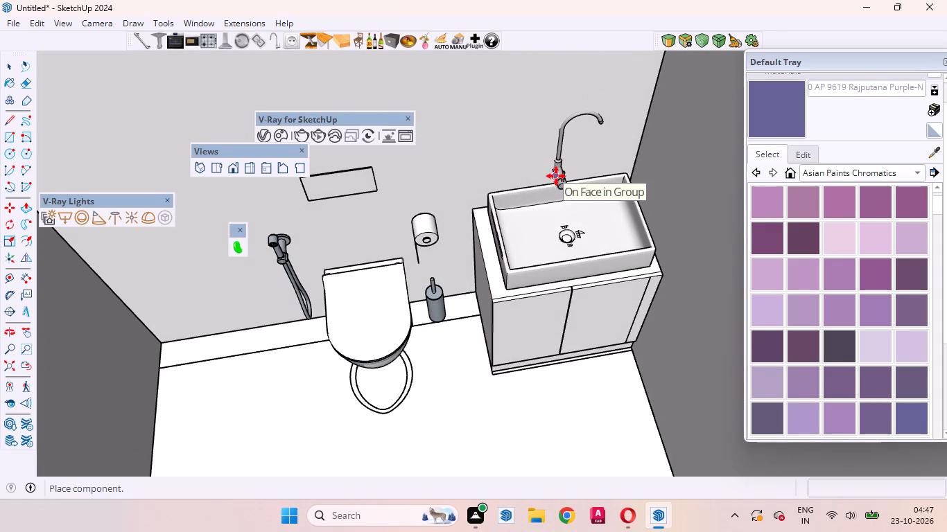
{"action": "left_click", "coordinate": [556, 176]}
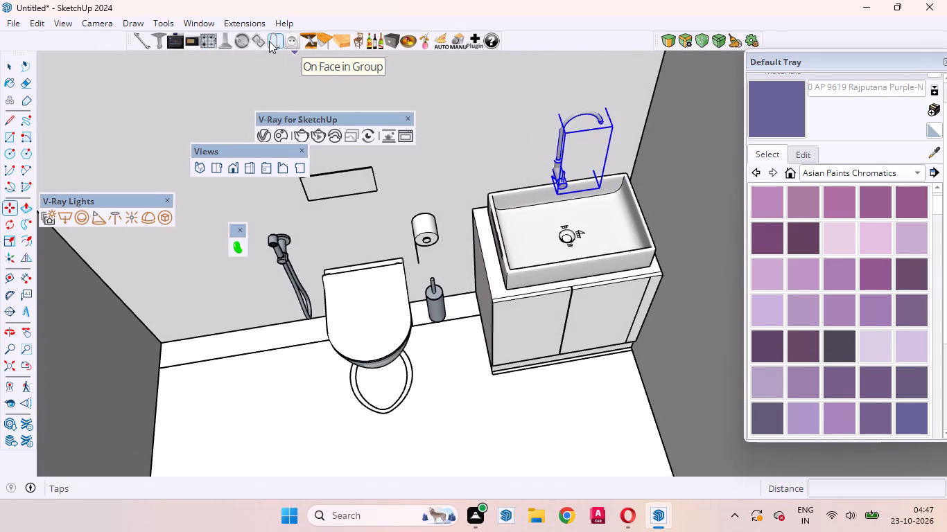
Swap the placed gooseneck tap for a shorter model with a straight spout.
{"action": "left_click", "coordinate": [269, 41]}
{"action": "left_click", "coordinate": [269, 41]}
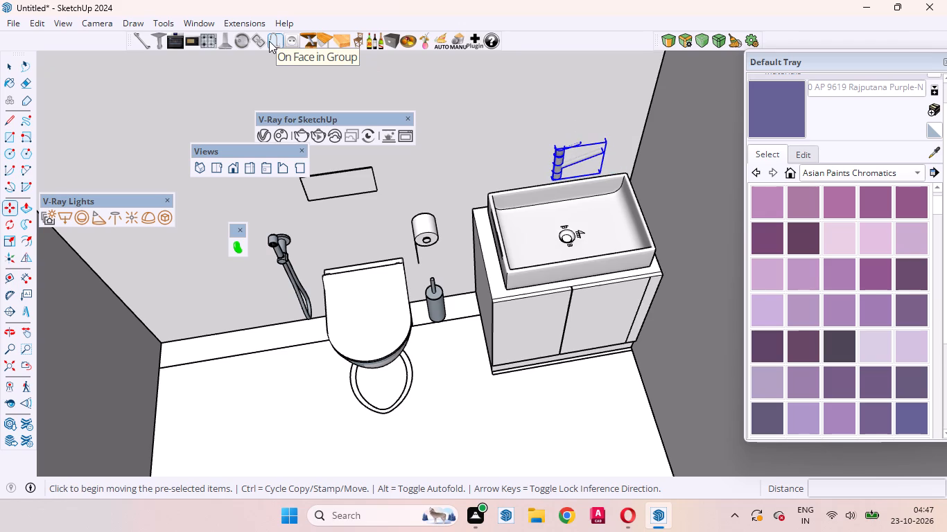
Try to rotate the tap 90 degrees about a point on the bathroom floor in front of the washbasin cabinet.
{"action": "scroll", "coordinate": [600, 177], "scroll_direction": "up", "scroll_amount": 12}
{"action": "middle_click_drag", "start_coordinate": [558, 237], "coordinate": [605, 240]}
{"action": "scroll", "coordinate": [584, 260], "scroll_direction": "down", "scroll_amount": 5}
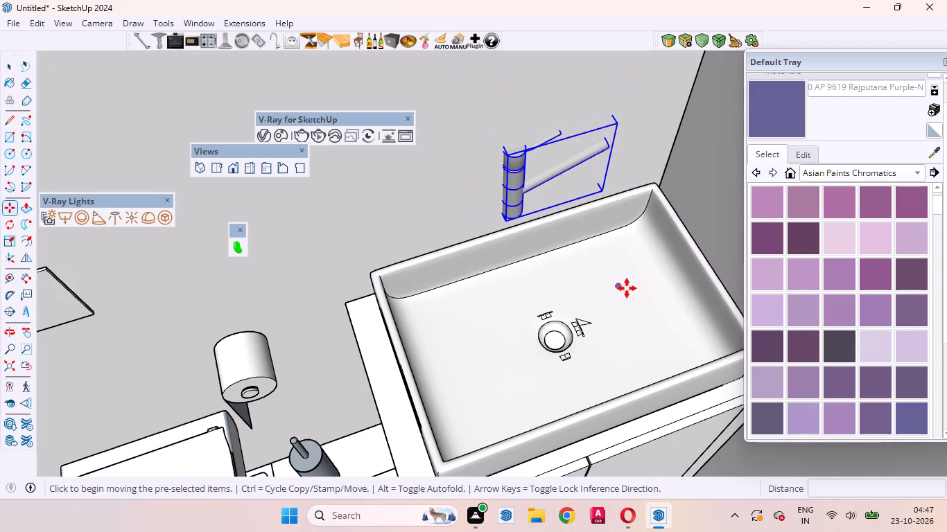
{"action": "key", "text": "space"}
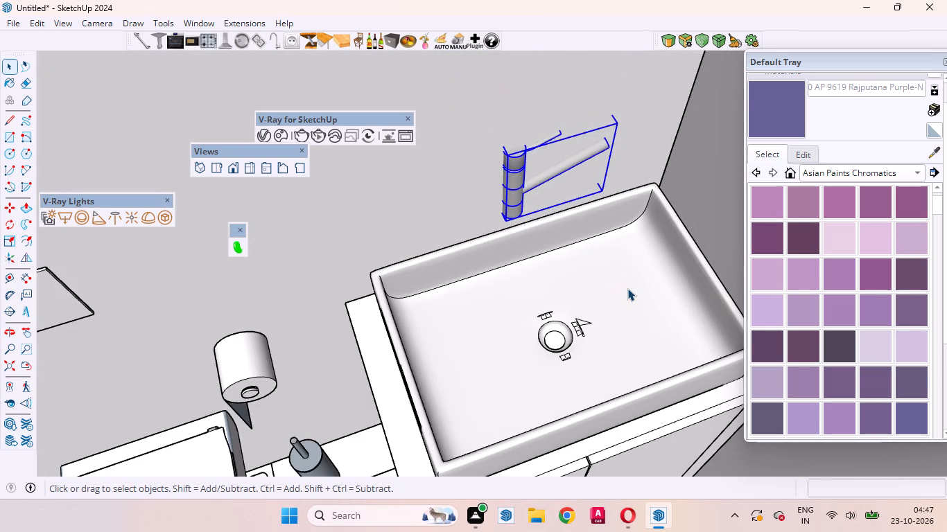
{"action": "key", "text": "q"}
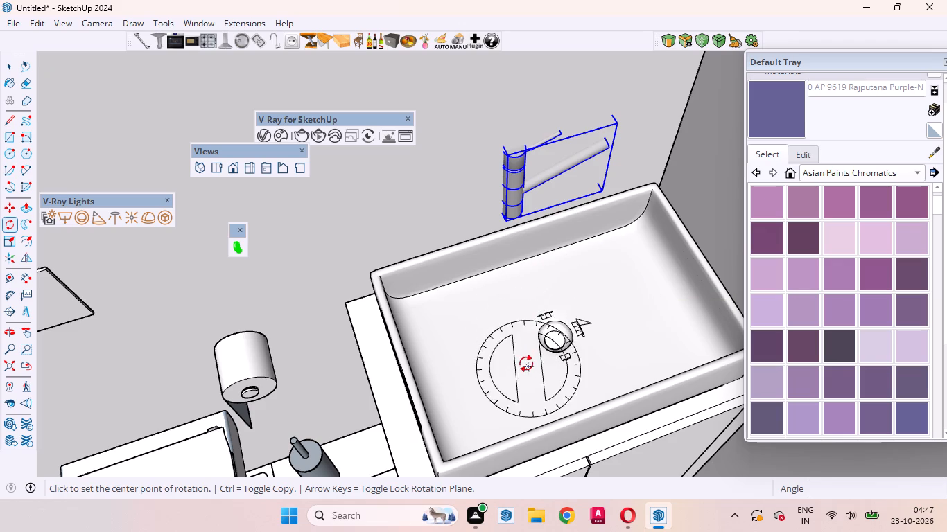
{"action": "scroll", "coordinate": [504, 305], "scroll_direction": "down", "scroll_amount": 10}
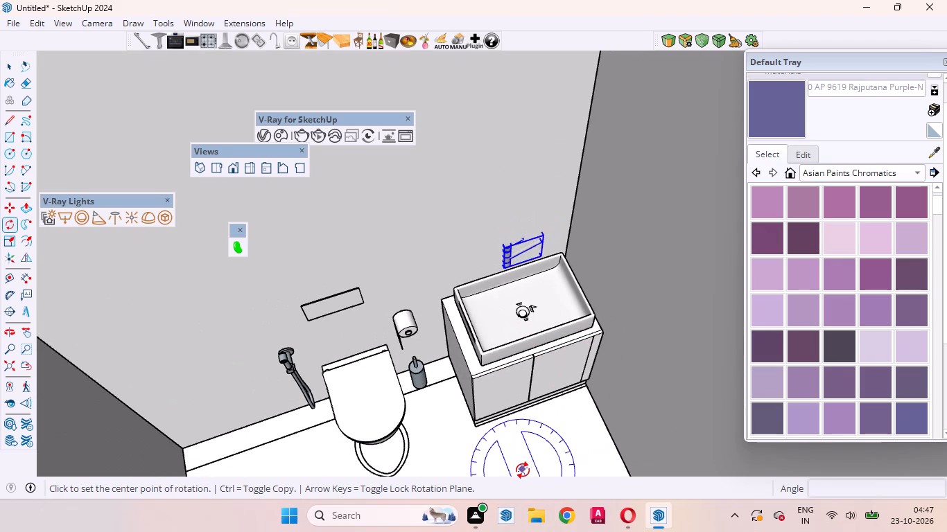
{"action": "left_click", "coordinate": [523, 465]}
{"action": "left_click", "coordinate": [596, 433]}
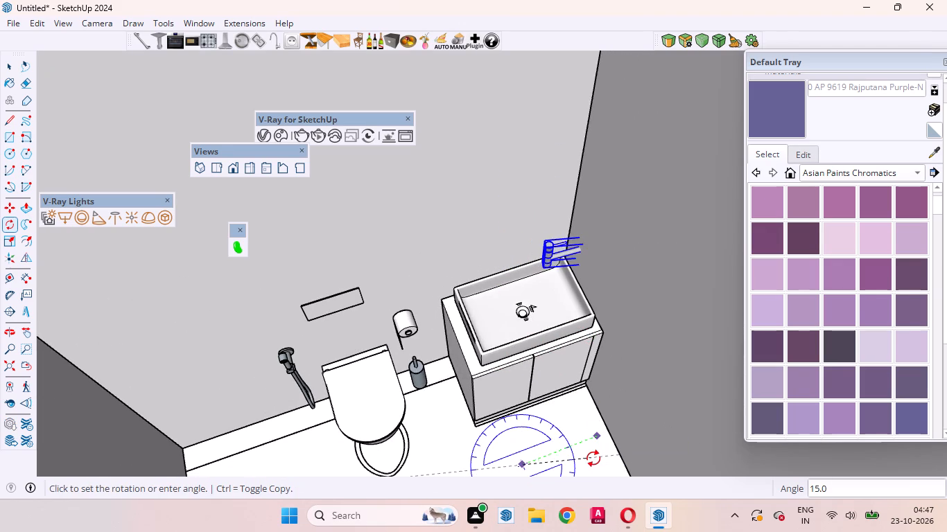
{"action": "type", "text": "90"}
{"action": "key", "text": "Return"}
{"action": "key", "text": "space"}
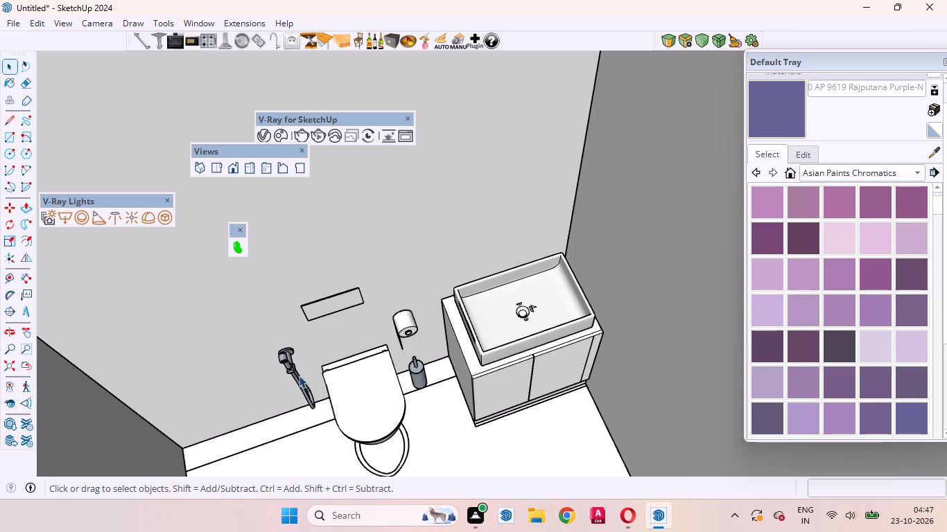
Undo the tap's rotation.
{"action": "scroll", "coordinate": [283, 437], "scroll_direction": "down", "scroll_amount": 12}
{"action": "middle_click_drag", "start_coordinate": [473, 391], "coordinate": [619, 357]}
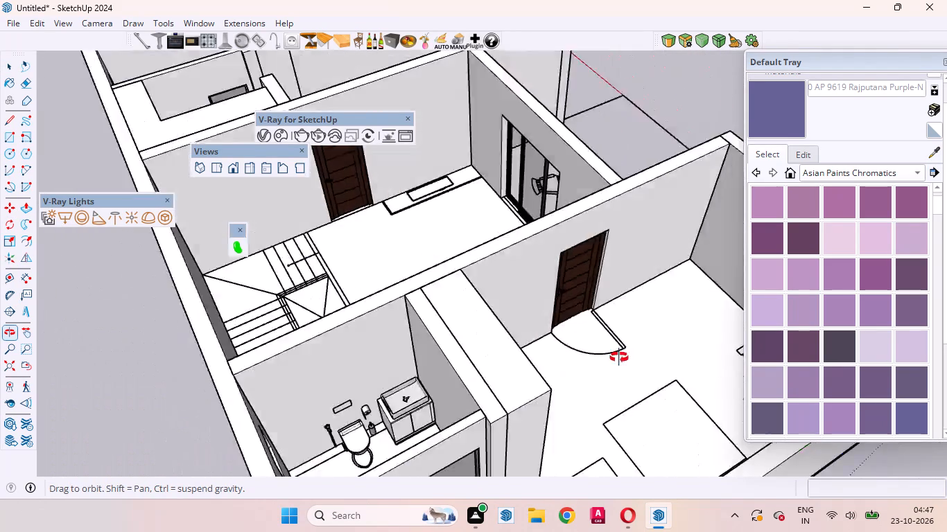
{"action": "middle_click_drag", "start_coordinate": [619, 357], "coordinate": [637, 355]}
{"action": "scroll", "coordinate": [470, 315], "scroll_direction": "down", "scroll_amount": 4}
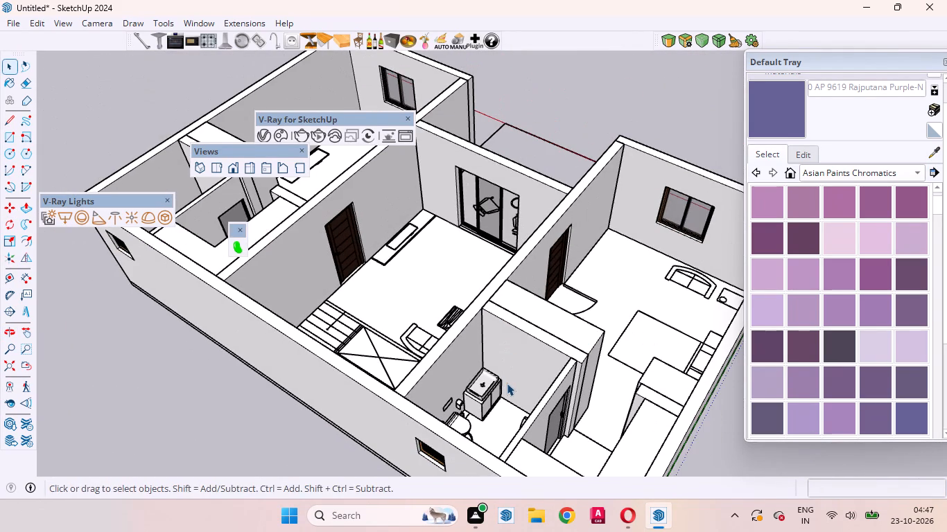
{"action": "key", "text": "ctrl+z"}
Move the selected tap about 4' 1/4" down from the wall onto the bathroom floor in front of the washbasin cabinet.
{"action": "scroll", "coordinate": [509, 382], "scroll_direction": "up", "scroll_amount": 11}
{"action": "middle_click_drag", "start_coordinate": [461, 380], "coordinate": [418, 382]}
{"action": "scroll", "coordinate": [466, 371], "scroll_direction": "up", "scroll_amount": 3}
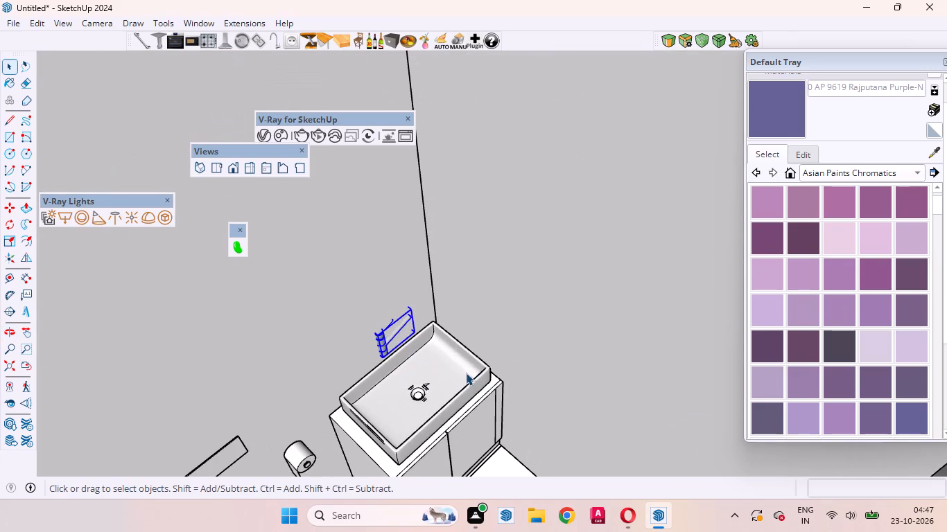
{"action": "key", "text": "m"}
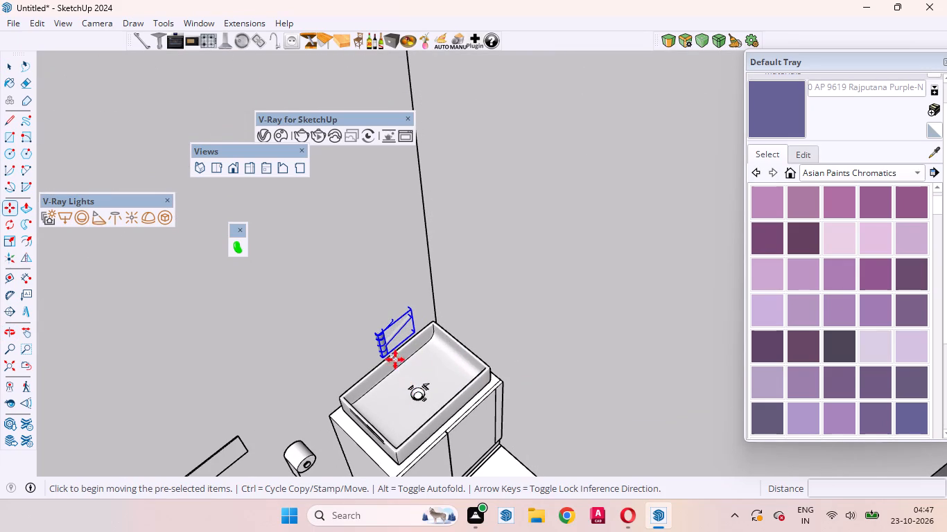
{"action": "left_click", "coordinate": [392, 359]}
{"action": "scroll", "coordinate": [365, 467], "scroll_direction": "down", "scroll_amount": 12}
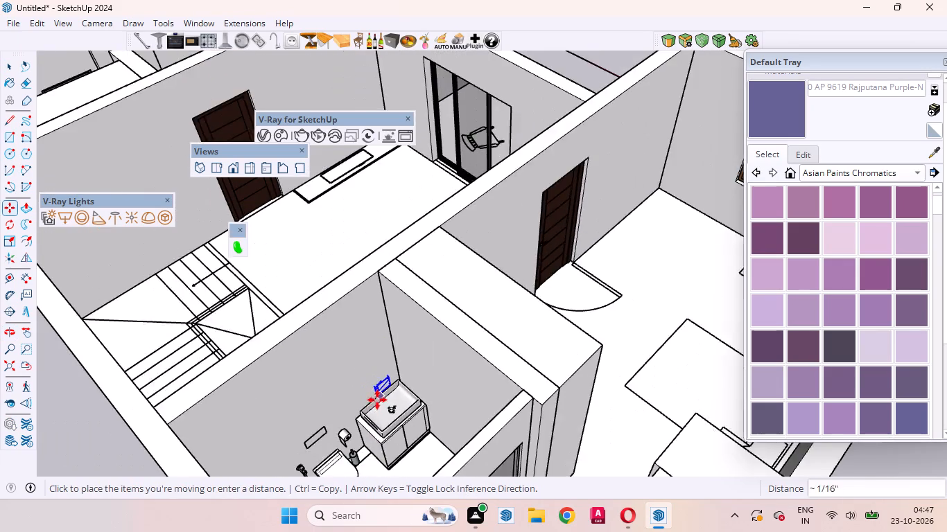
{"action": "scroll", "coordinate": [377, 400], "scroll_direction": "down", "scroll_amount": 2}
{"action": "scroll", "coordinate": [387, 470], "scroll_direction": "up", "scroll_amount": 19}
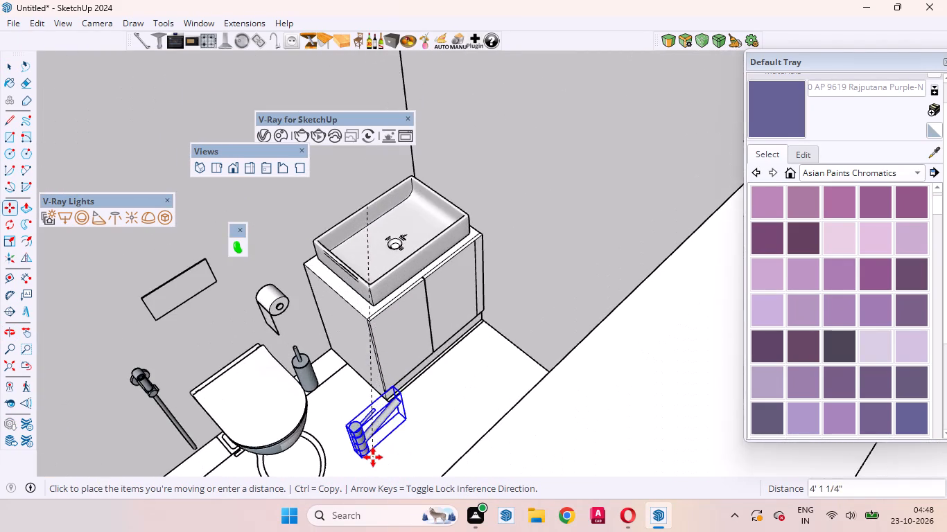
{"action": "scroll", "coordinate": [371, 468], "scroll_direction": "up", "scroll_amount": 5}
{"action": "left_click", "coordinate": [380, 459]}
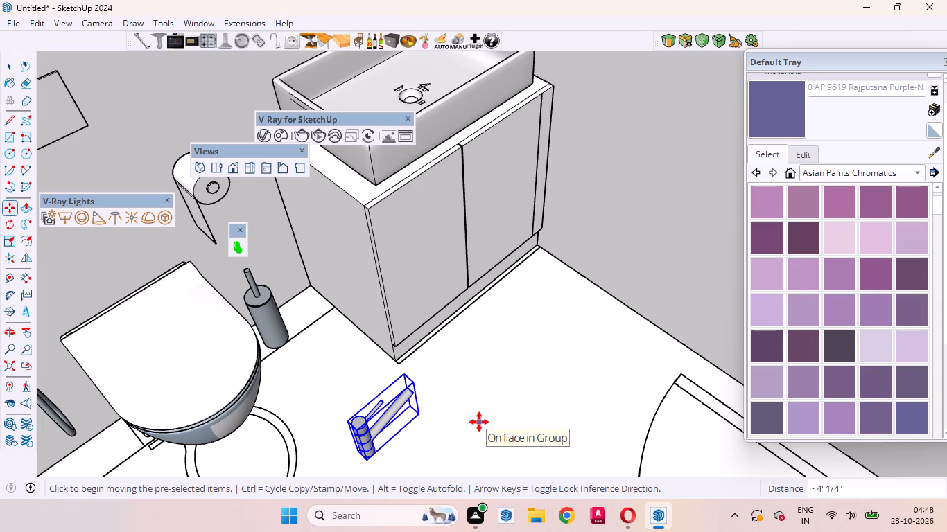
Rotate the tap 90 degrees about a point on the floor just beside its base.
{"action": "key", "text": "q"}
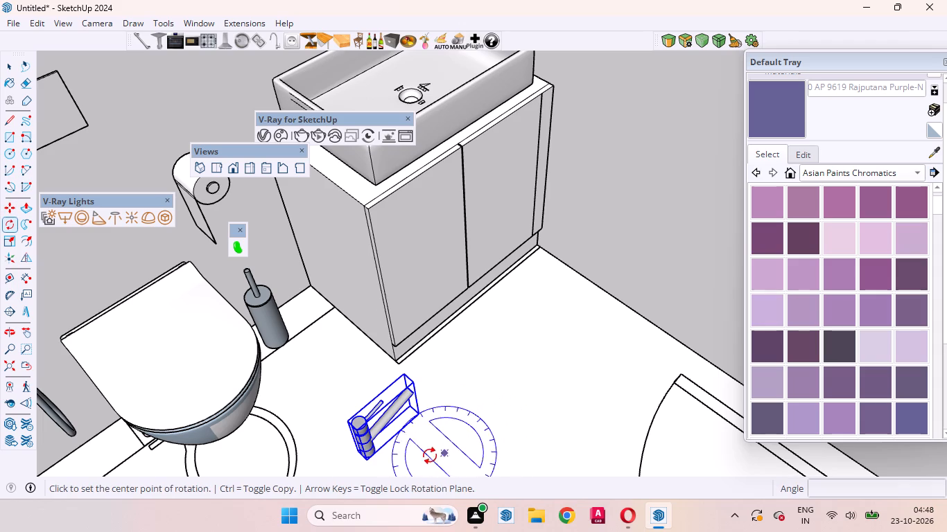
{"action": "left_click", "coordinate": [405, 469]}
{"action": "left_click", "coordinate": [459, 423]}
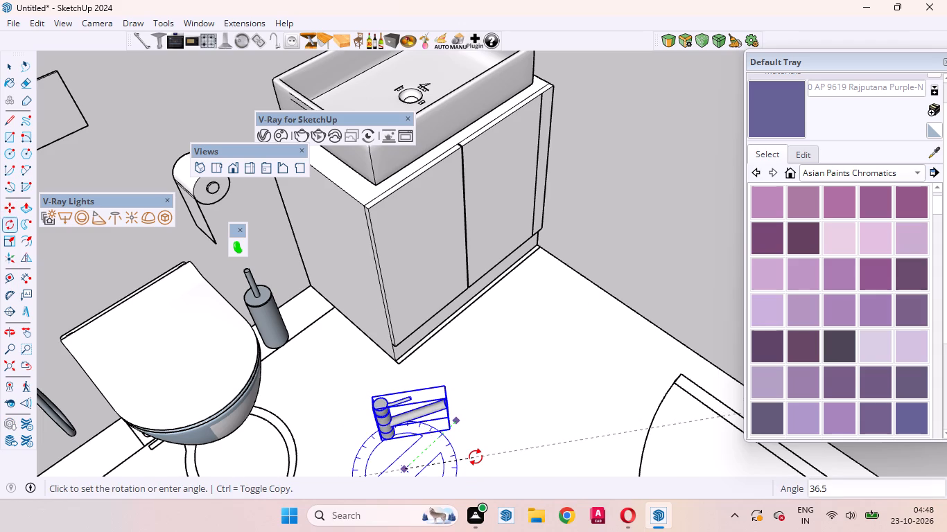
{"action": "type", "text": "90"}
{"action": "key", "text": "Return"}
{"action": "key", "text": "space"}
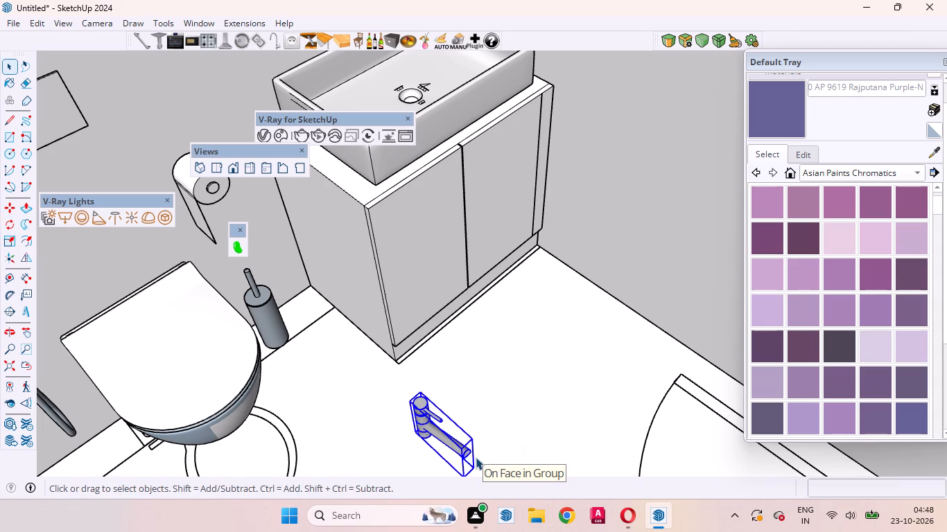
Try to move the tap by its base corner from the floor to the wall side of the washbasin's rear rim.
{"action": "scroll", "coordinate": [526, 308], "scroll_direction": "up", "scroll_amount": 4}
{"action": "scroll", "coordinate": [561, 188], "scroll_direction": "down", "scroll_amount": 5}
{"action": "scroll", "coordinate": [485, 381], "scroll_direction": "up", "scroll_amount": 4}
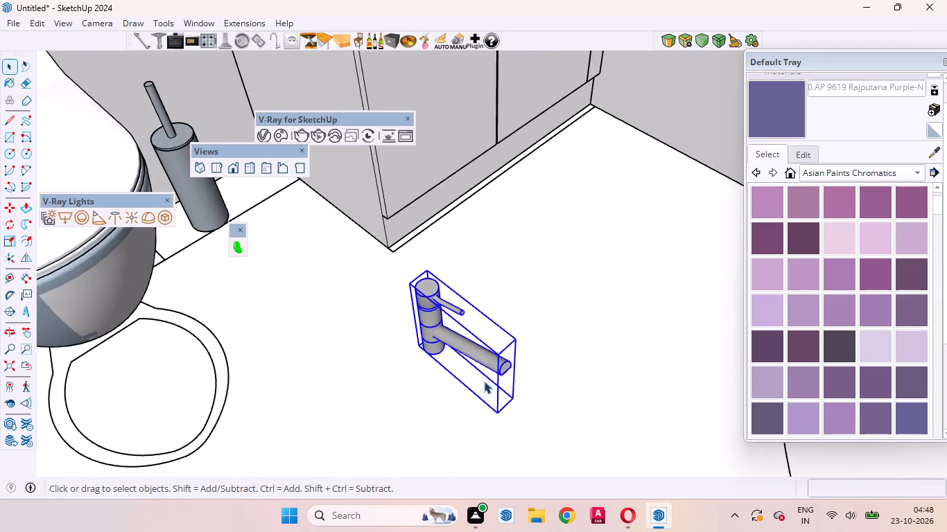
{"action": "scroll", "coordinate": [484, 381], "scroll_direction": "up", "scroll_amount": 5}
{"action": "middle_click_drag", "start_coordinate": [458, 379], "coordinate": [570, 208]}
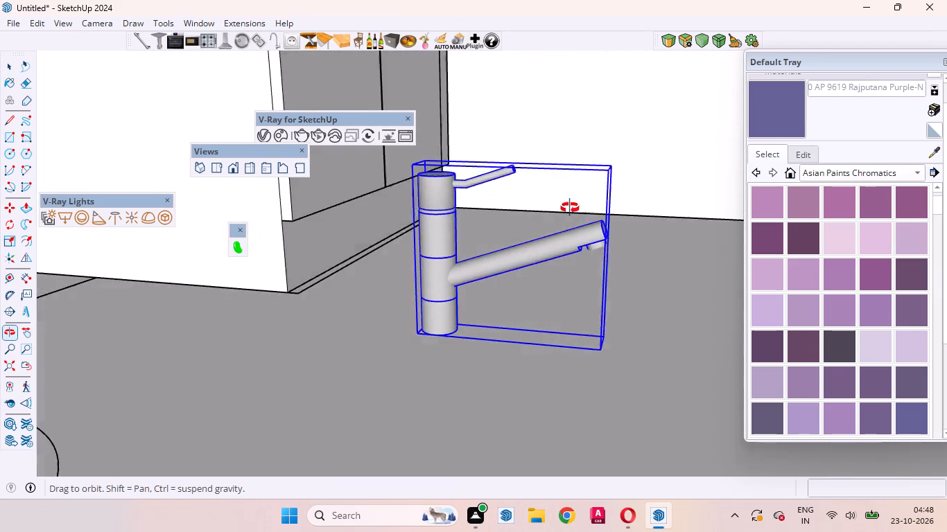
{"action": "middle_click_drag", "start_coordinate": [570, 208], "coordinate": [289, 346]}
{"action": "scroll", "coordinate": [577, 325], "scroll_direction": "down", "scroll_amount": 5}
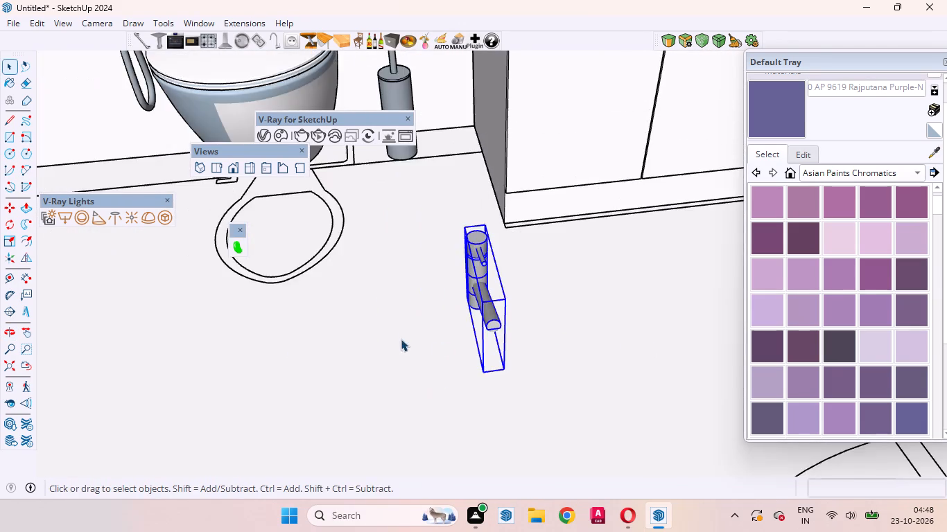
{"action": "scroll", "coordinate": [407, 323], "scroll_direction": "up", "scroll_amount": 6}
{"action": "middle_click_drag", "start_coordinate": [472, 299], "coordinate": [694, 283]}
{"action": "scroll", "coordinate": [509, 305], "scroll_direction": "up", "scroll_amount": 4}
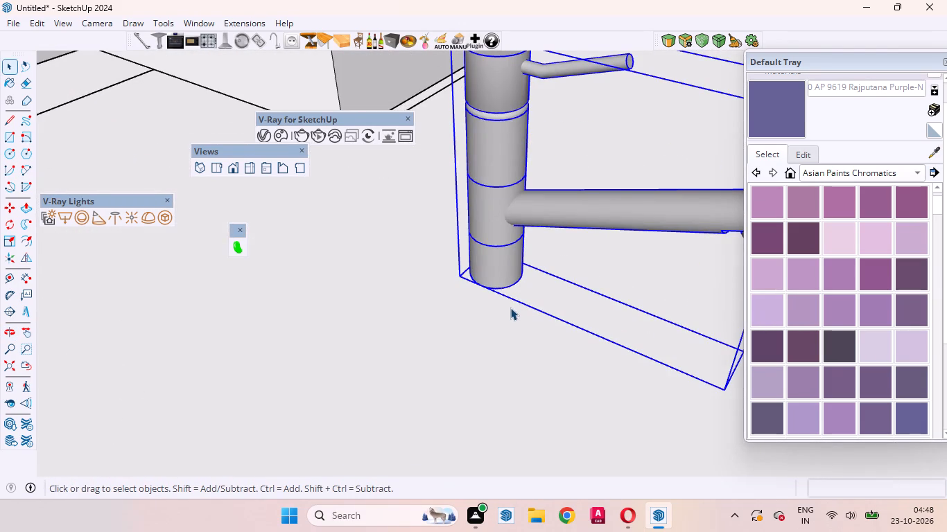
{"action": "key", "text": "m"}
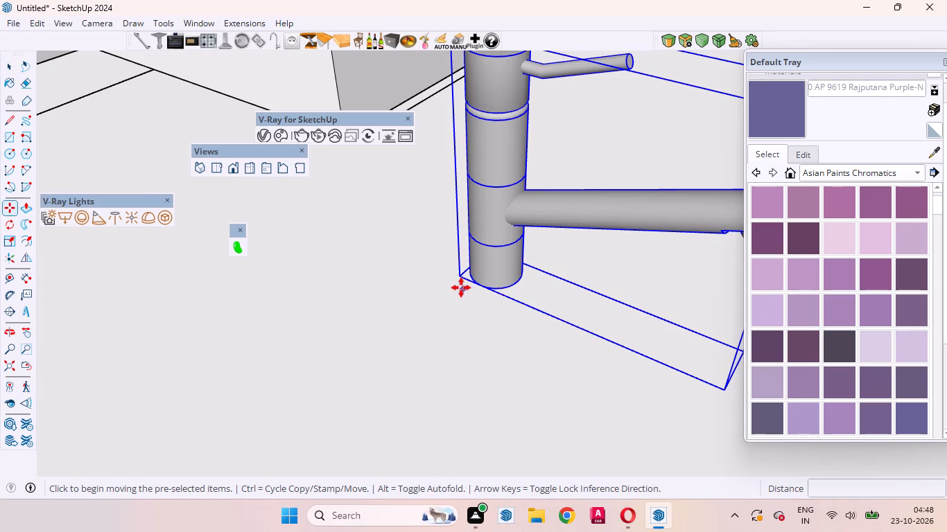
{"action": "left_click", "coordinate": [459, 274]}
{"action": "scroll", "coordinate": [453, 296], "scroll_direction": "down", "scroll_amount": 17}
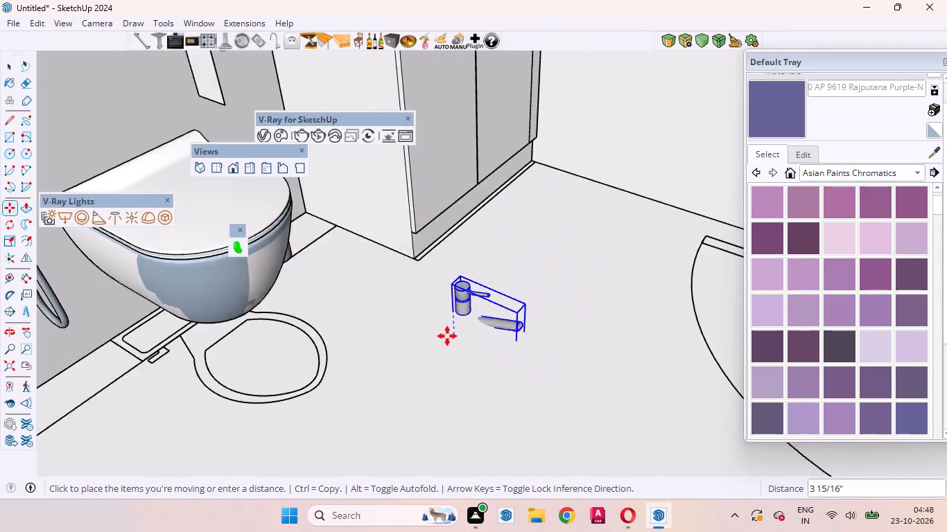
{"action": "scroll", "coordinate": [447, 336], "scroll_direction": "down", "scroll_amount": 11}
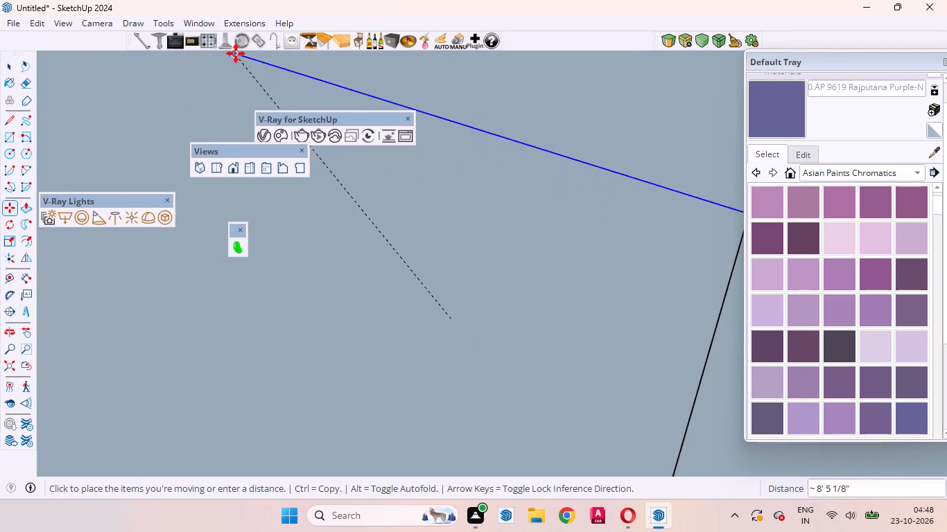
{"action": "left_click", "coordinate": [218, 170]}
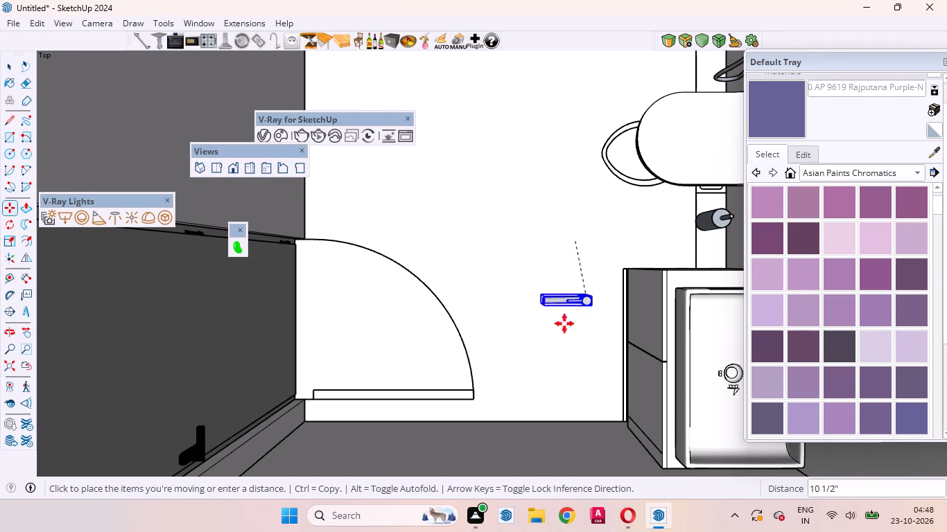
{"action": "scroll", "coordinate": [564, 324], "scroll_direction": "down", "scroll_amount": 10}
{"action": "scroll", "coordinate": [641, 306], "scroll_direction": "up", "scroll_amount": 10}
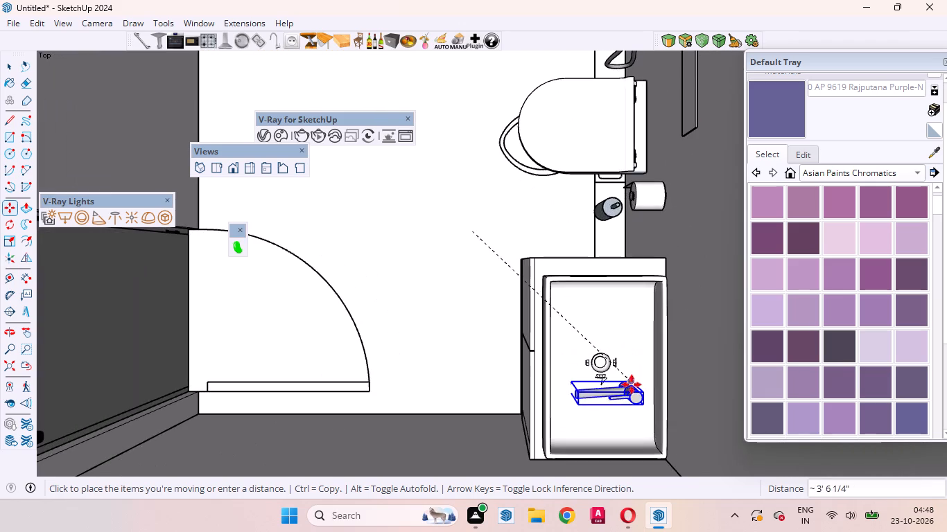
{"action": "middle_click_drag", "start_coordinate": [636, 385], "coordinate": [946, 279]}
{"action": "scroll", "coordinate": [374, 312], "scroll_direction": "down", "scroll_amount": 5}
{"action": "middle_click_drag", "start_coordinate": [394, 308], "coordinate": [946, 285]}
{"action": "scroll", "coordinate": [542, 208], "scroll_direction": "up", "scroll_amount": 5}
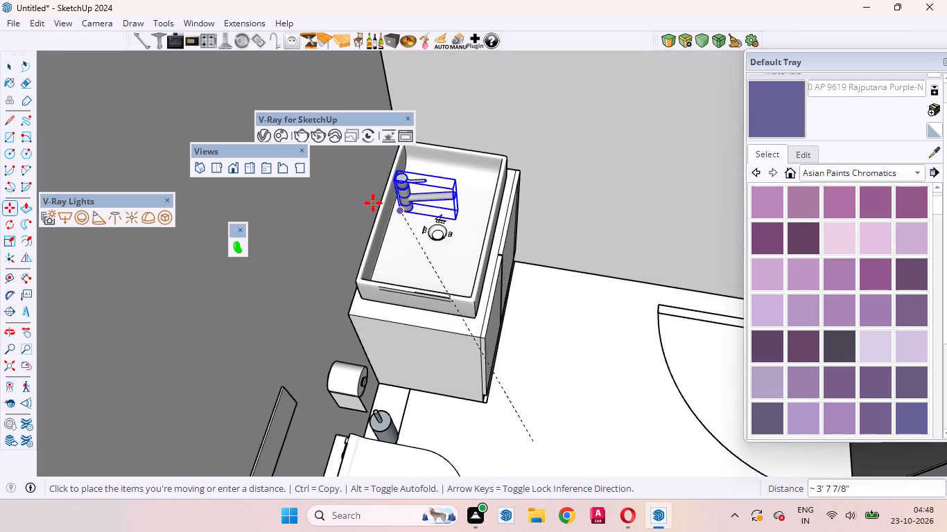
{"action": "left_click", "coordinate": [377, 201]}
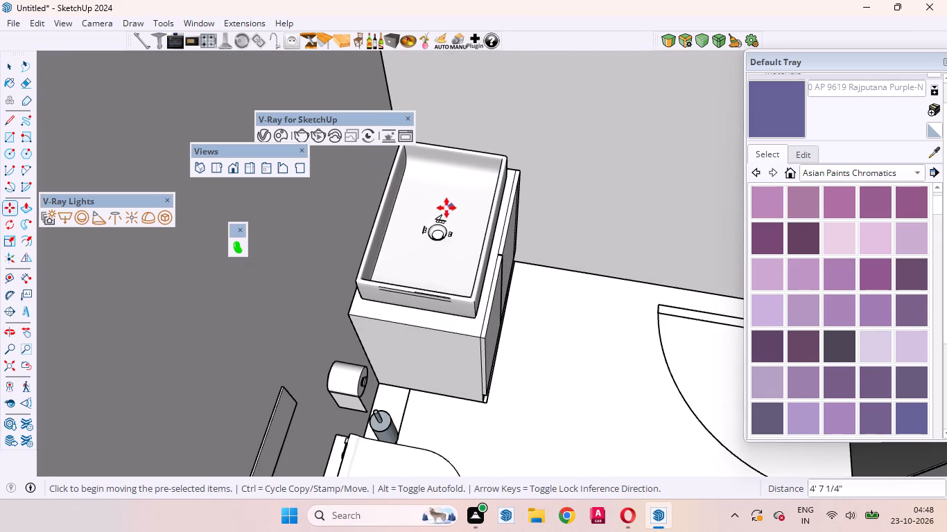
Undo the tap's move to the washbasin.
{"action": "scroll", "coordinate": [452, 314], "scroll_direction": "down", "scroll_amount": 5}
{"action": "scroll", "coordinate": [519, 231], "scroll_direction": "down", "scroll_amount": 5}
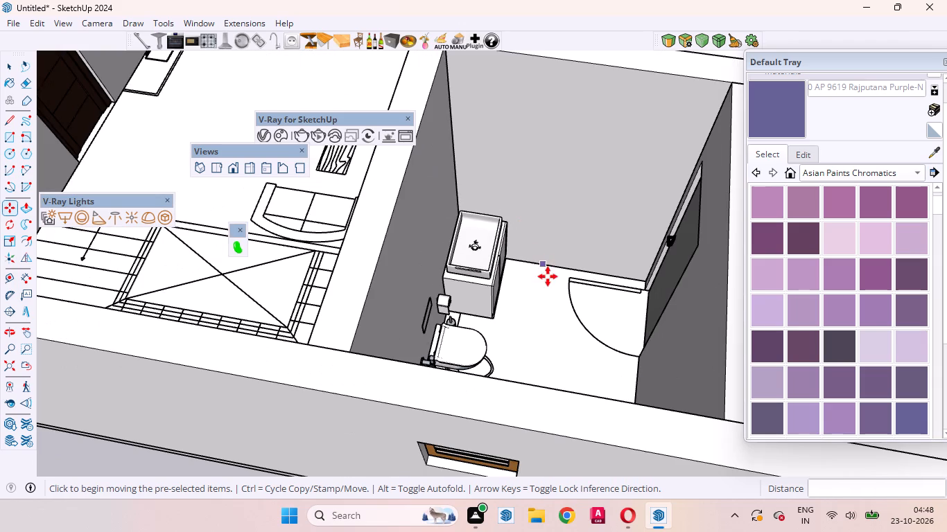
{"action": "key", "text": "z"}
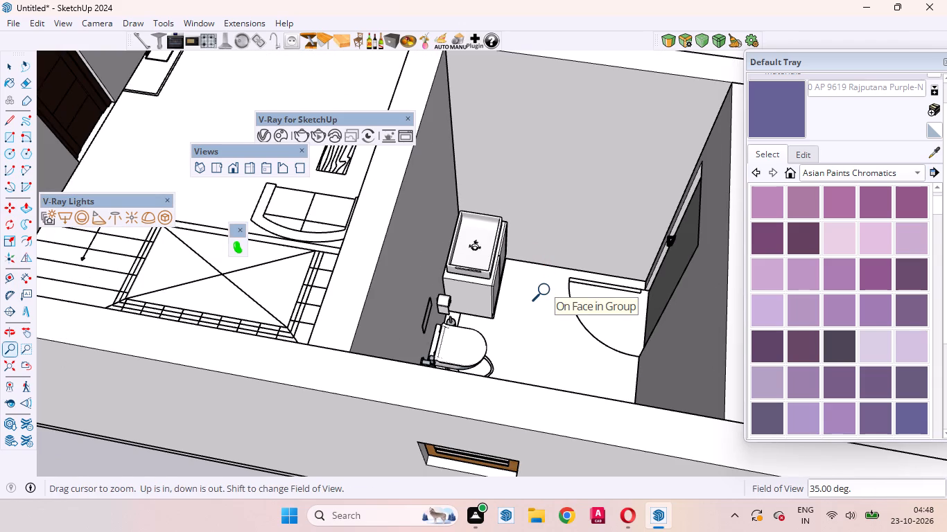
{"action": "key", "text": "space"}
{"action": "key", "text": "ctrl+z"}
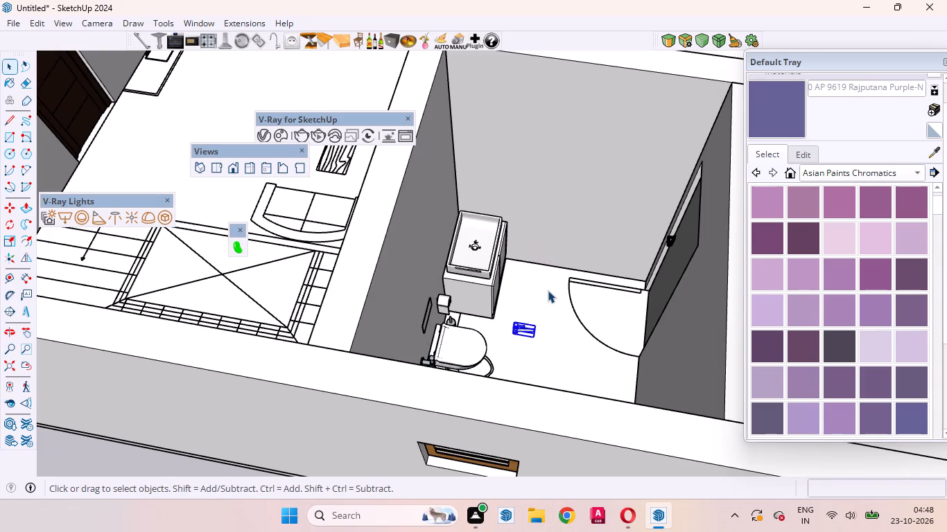
Move the tap by its base corner about 4' 11/16" from the floor to just above the washbasin's rear rim.
{"action": "scroll", "coordinate": [502, 323], "scroll_direction": "up", "scroll_amount": 10}
{"action": "middle_click_drag", "start_coordinate": [512, 341], "coordinate": [548, 278]}
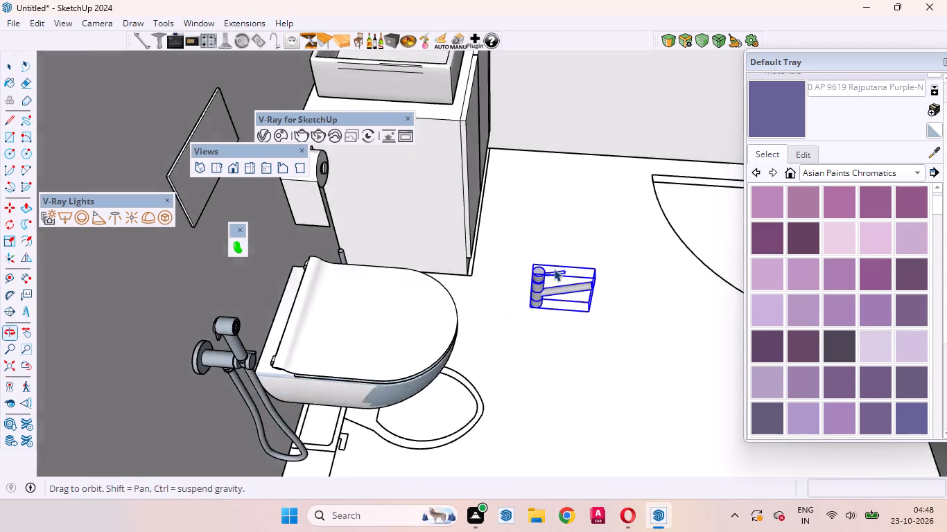
{"action": "scroll", "coordinate": [546, 277], "scroll_direction": "up", "scroll_amount": 13}
{"action": "key", "text": "m"}
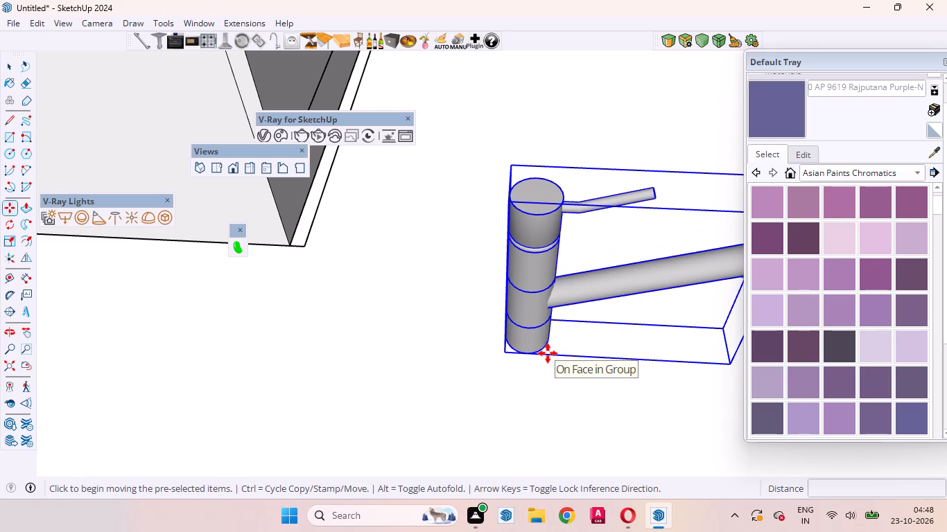
{"action": "left_click", "coordinate": [507, 353]}
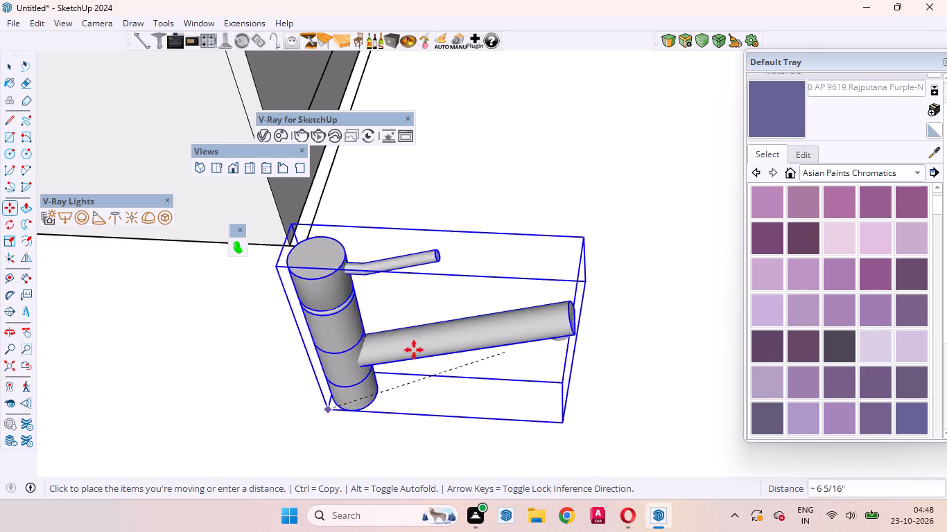
{"action": "scroll", "coordinate": [442, 345], "scroll_direction": "down", "scroll_amount": 20}
{"action": "scroll", "coordinate": [442, 345], "scroll_direction": "down", "scroll_amount": 6}
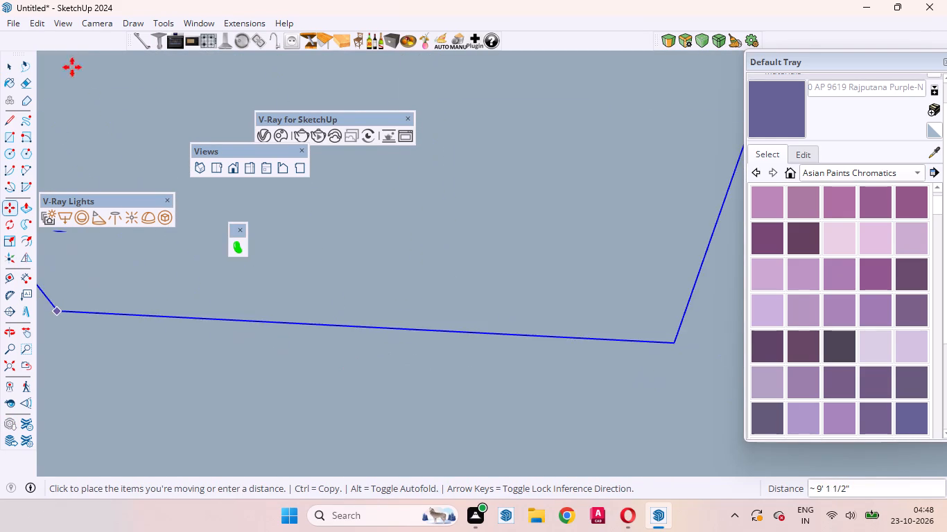
{"action": "left_click", "coordinate": [218, 172]}
{"action": "scroll", "coordinate": [525, 366], "scroll_direction": "down", "scroll_amount": 5}
{"action": "scroll", "coordinate": [593, 375], "scroll_direction": "up", "scroll_amount": 8}
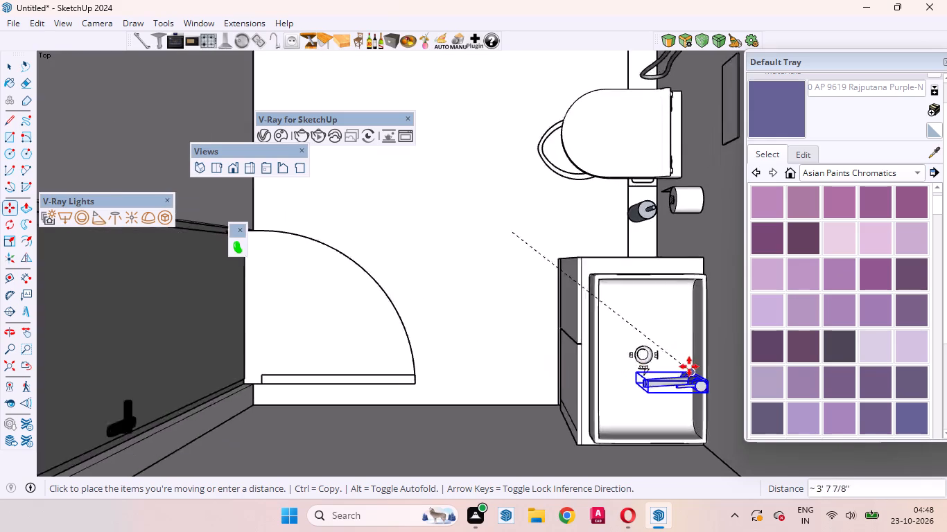
{"action": "scroll", "coordinate": [689, 366], "scroll_direction": "up", "scroll_amount": 2}
{"action": "middle_click_drag", "start_coordinate": [464, 351], "coordinate": [913, 401]}
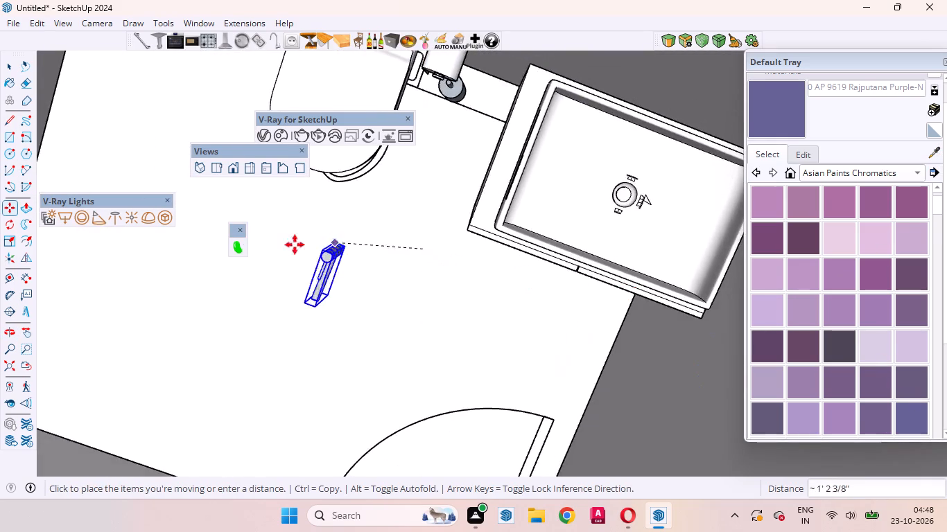
{"action": "scroll", "coordinate": [254, 245], "scroll_direction": "down", "scroll_amount": 6}
{"action": "scroll", "coordinate": [242, 294], "scroll_direction": "up", "scroll_amount": 1}
{"action": "middle_click_drag", "start_coordinate": [263, 296], "coordinate": [933, 172]}
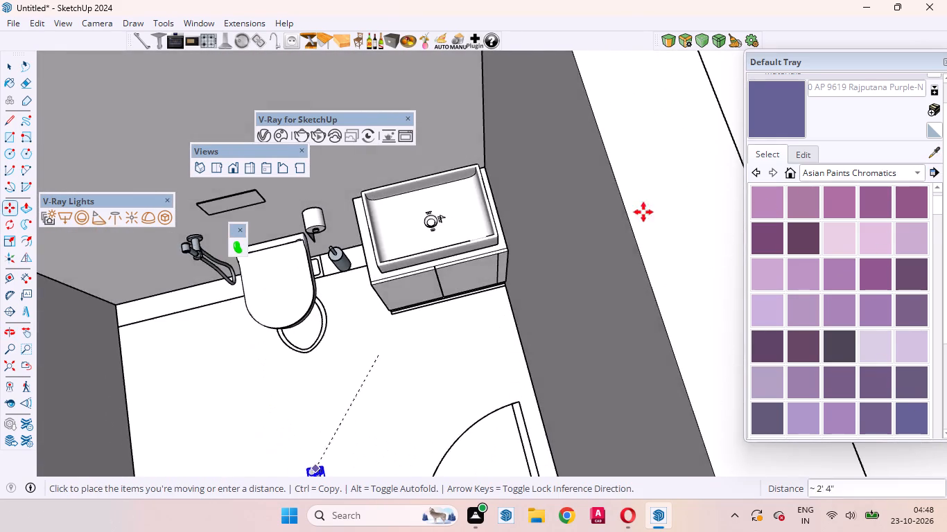
{"action": "scroll", "coordinate": [286, 300], "scroll_direction": "up", "scroll_amount": 5}
{"action": "middle_click_drag", "start_coordinate": [345, 335], "coordinate": [643, 254]}
{"action": "scroll", "coordinate": [439, 402], "scroll_direction": "down", "scroll_amount": 2}
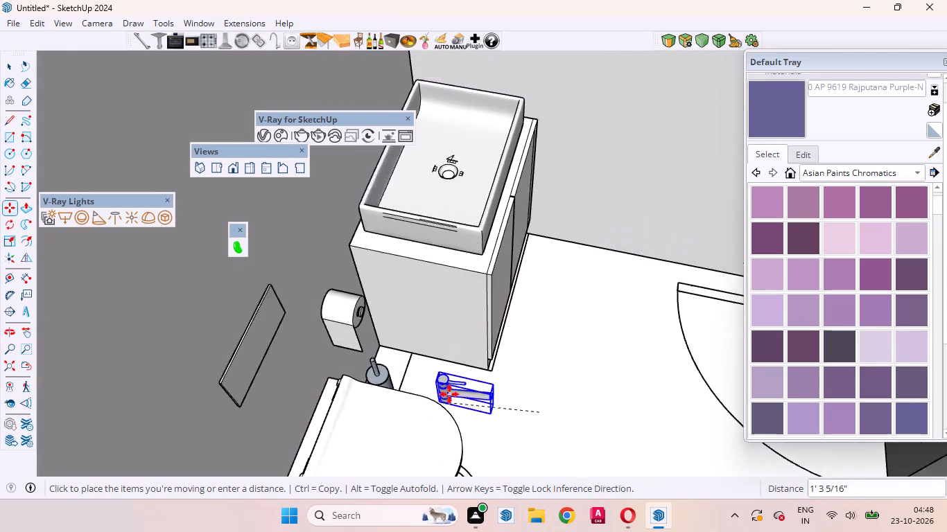
{"action": "scroll", "coordinate": [449, 394], "scroll_direction": "down", "scroll_amount": 3}
{"action": "left_click", "coordinate": [404, 216]}
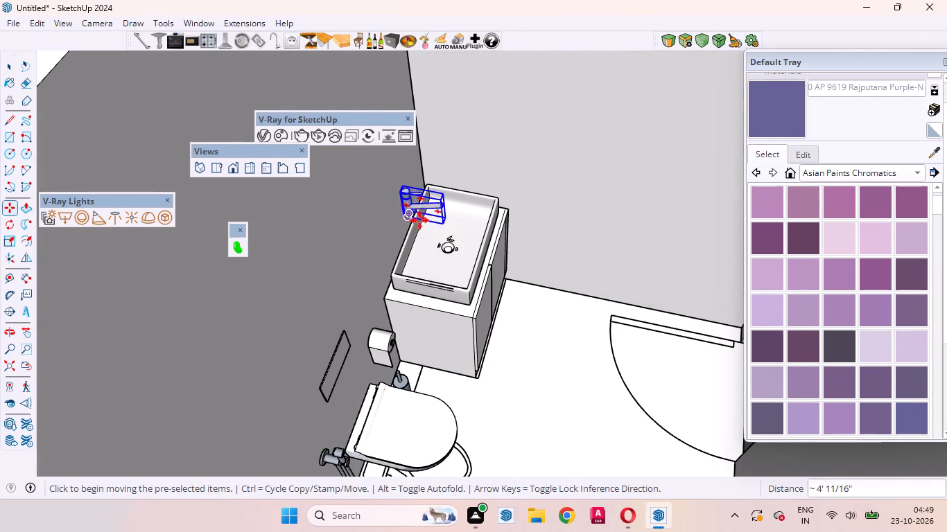
Lower the tap 2 11/16" by its base corner onto the cabinet top behind the washbasin's rear rim.
{"action": "scroll", "coordinate": [432, 226], "scroll_direction": "up", "scroll_amount": 4}
{"action": "middle_click_drag", "start_coordinate": [422, 260], "coordinate": [108, 242]}
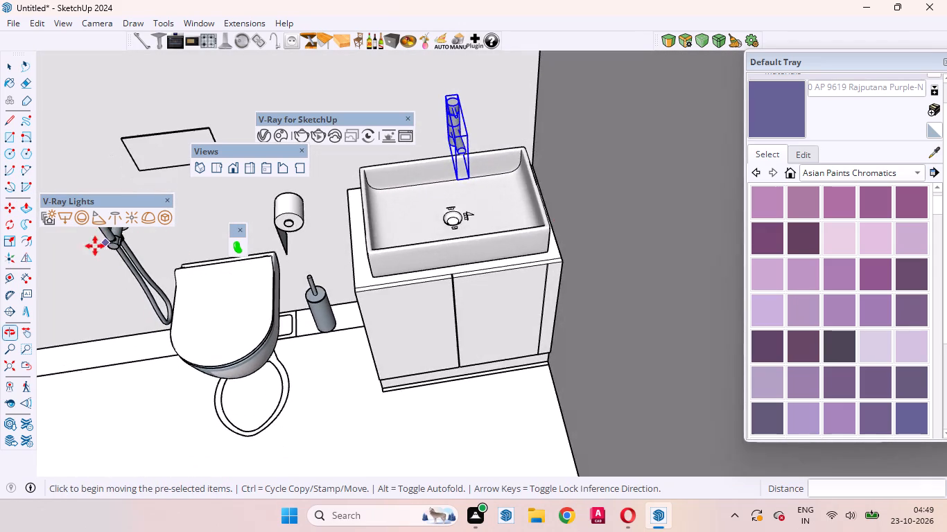
{"action": "scroll", "coordinate": [518, 159], "scroll_direction": "up", "scroll_amount": 10}
{"action": "middle_click_drag", "start_coordinate": [389, 255], "coordinate": [744, 224]}
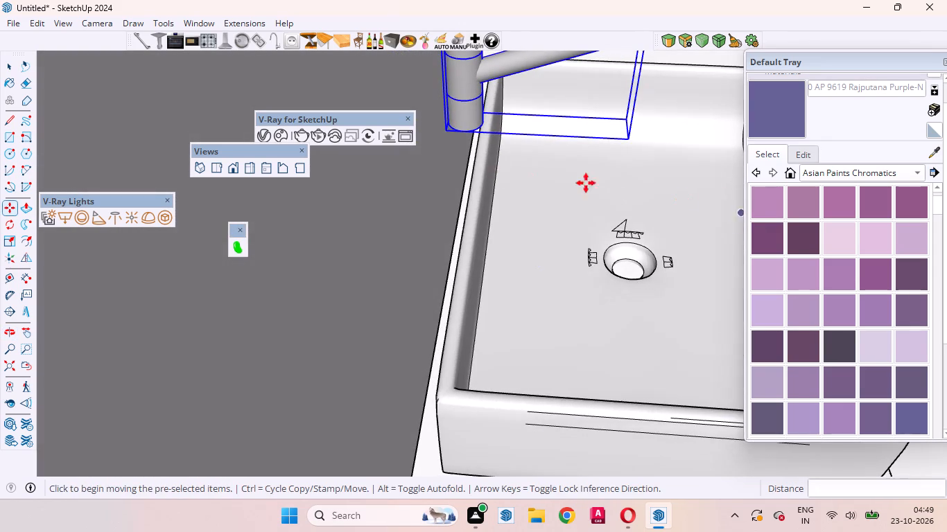
{"action": "left_click", "coordinate": [447, 131]}
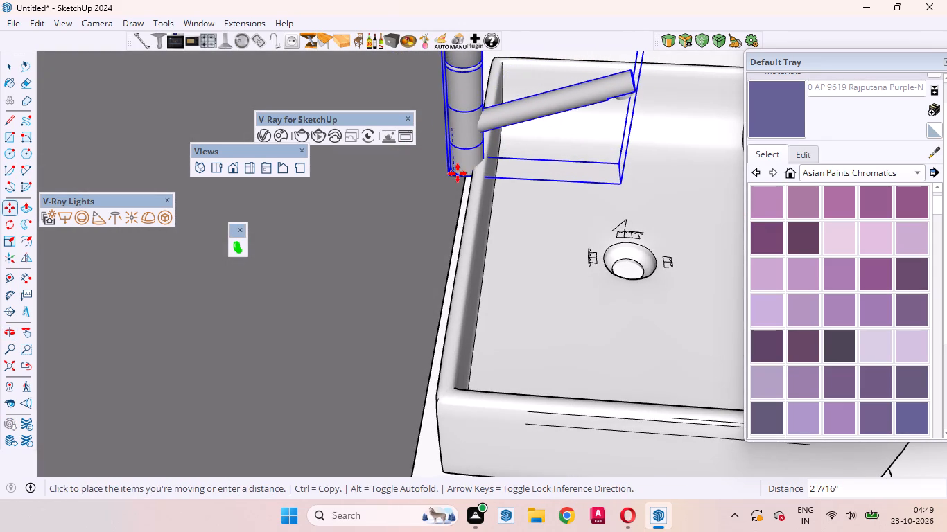
{"action": "left_click", "coordinate": [458, 175]}
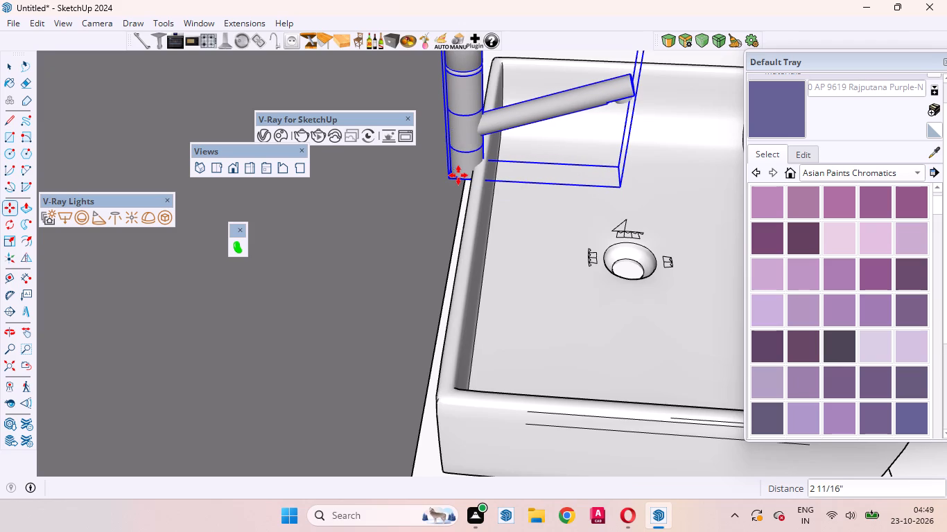
Shift the tap about 1 15/16" sideways along the washbasin's rear rim, toward the line of the drain.
{"action": "middle_click_drag", "start_coordinate": [556, 188], "coordinate": [275, 215]}
{"action": "scroll", "coordinate": [571, 250], "scroll_direction": "down", "scroll_amount": 3}
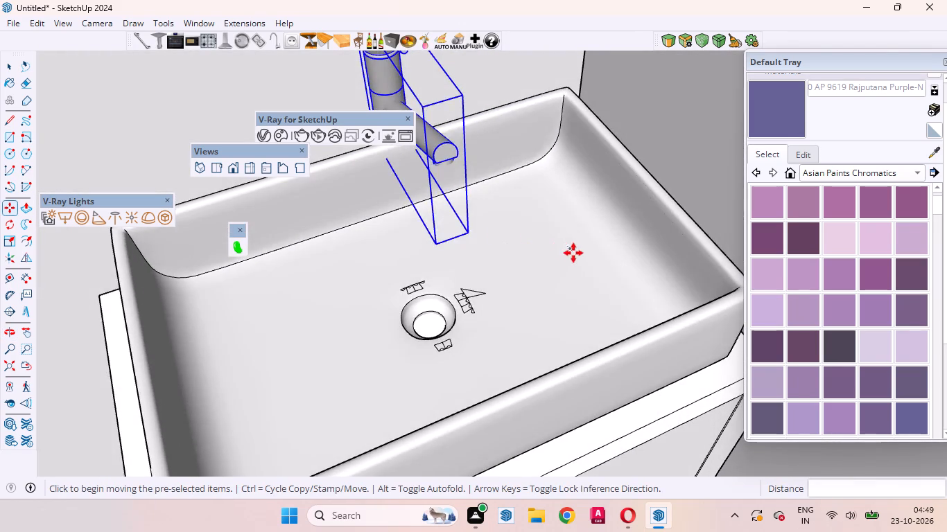
{"action": "scroll", "coordinate": [573, 253], "scroll_direction": "down", "scroll_amount": 5}
{"action": "middle_click_drag", "start_coordinate": [596, 276], "coordinate": [452, 215]}
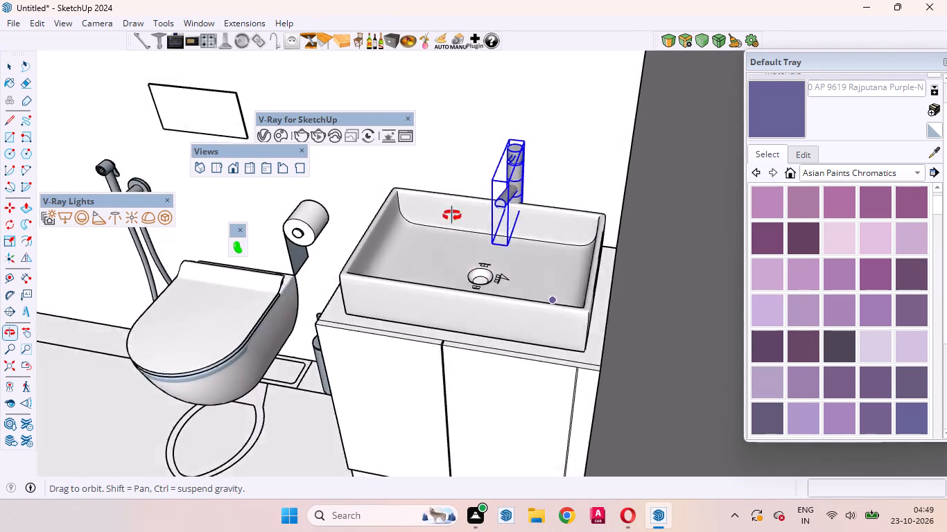
{"action": "middle_click_drag", "start_coordinate": [452, 215], "coordinate": [486, 209]}
{"action": "scroll", "coordinate": [563, 147], "scroll_direction": "up", "scroll_amount": 1}
{"action": "scroll", "coordinate": [563, 147], "scroll_direction": "down", "scroll_amount": 1}
{"action": "scroll", "coordinate": [563, 147], "scroll_direction": "up", "scroll_amount": 3}
{"action": "middle_click_drag", "start_coordinate": [451, 229], "coordinate": [487, 322]}
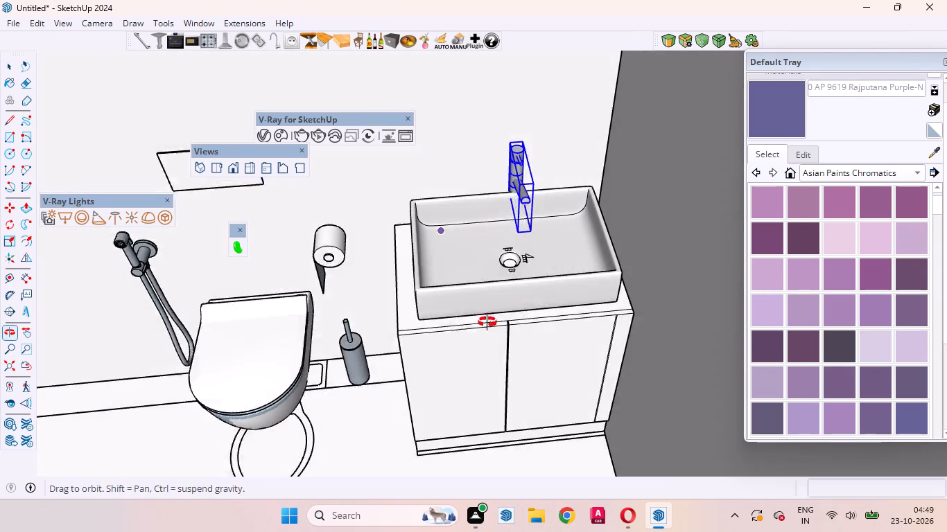
{"action": "middle_click_drag", "start_coordinate": [487, 322], "coordinate": [489, 330]}
{"action": "scroll", "coordinate": [363, 344], "scroll_direction": "down", "scroll_amount": 4}
{"action": "scroll", "coordinate": [489, 235], "scroll_direction": "up", "scroll_amount": 4}
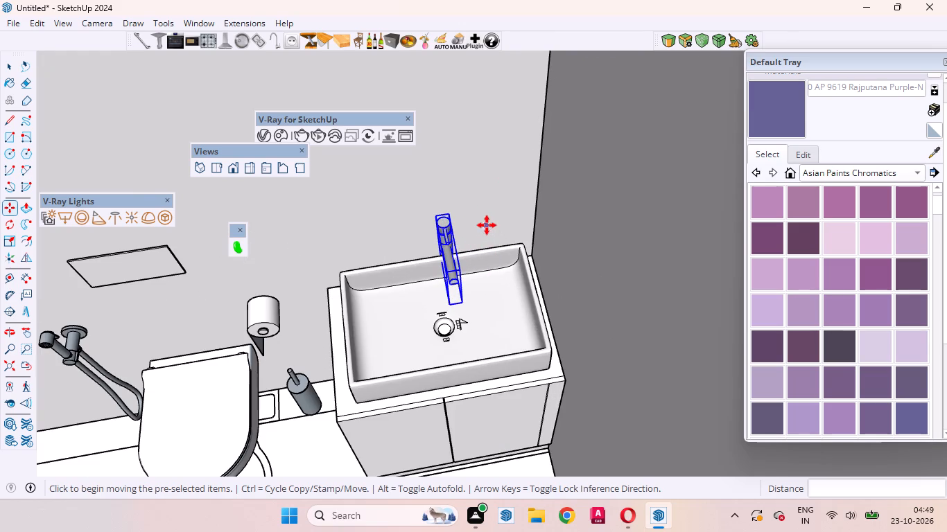
{"action": "left_click", "coordinate": [487, 225]}
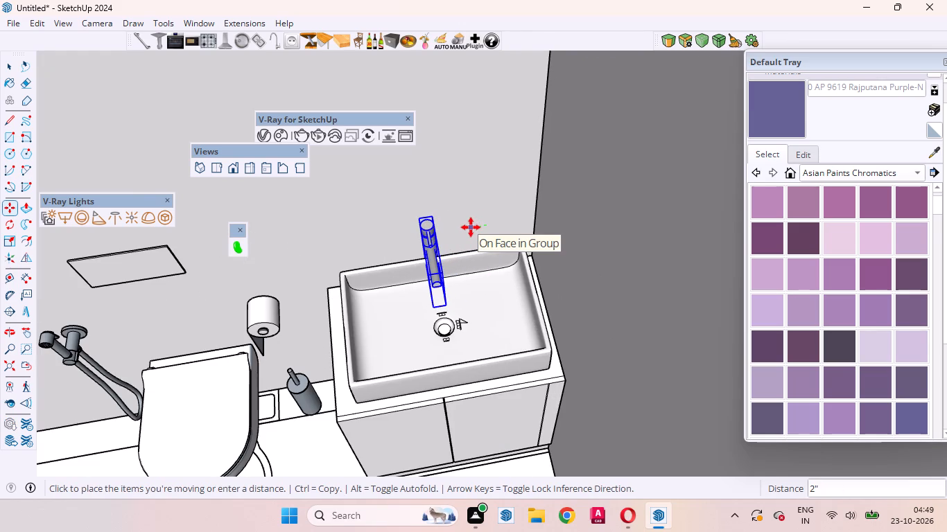
{"action": "left_click", "coordinate": [471, 227]}
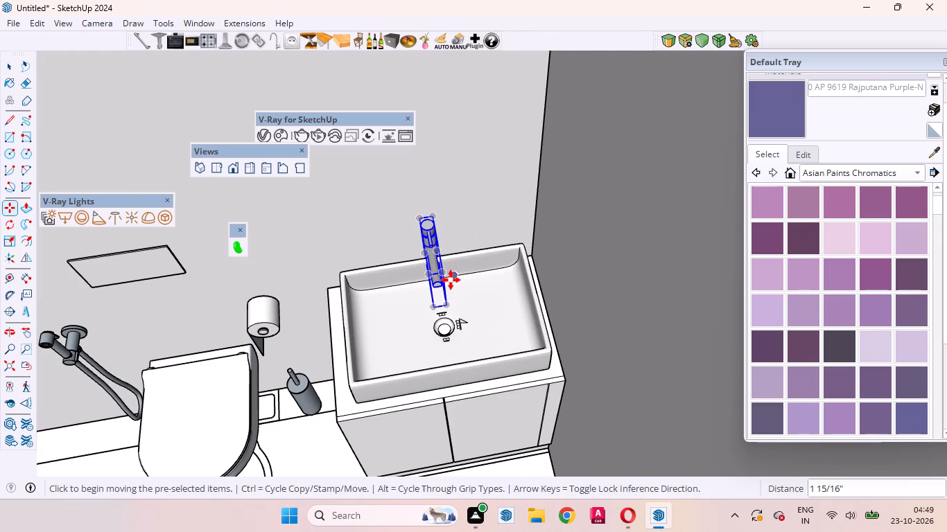
Copy the tap by its base corner about 28' 6 1/2" to the rear rim of the washbasin in the other bathroom.
{"action": "scroll", "coordinate": [448, 302], "scroll_direction": "up", "scroll_amount": 5}
{"action": "middle_click_drag", "start_coordinate": [421, 344], "coordinate": [441, 180]}
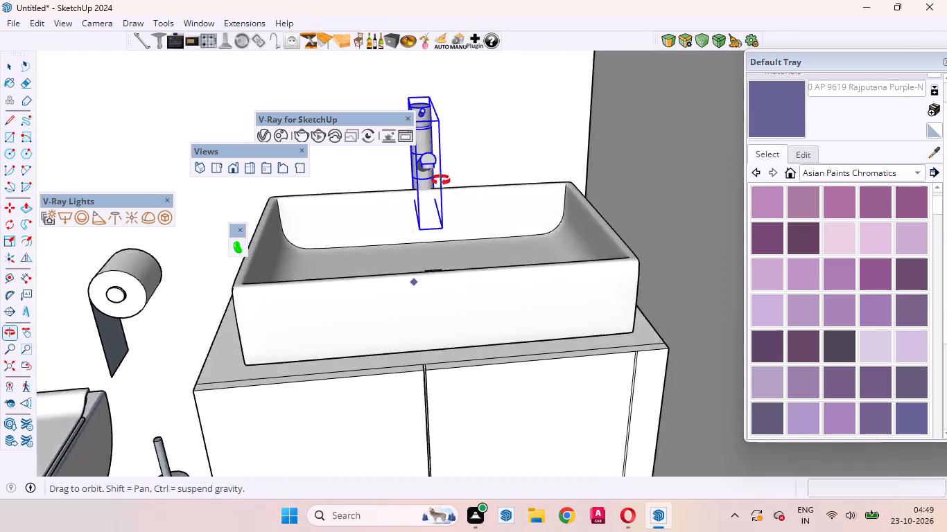
{"action": "middle_click_drag", "start_coordinate": [441, 180], "coordinate": [535, 199]}
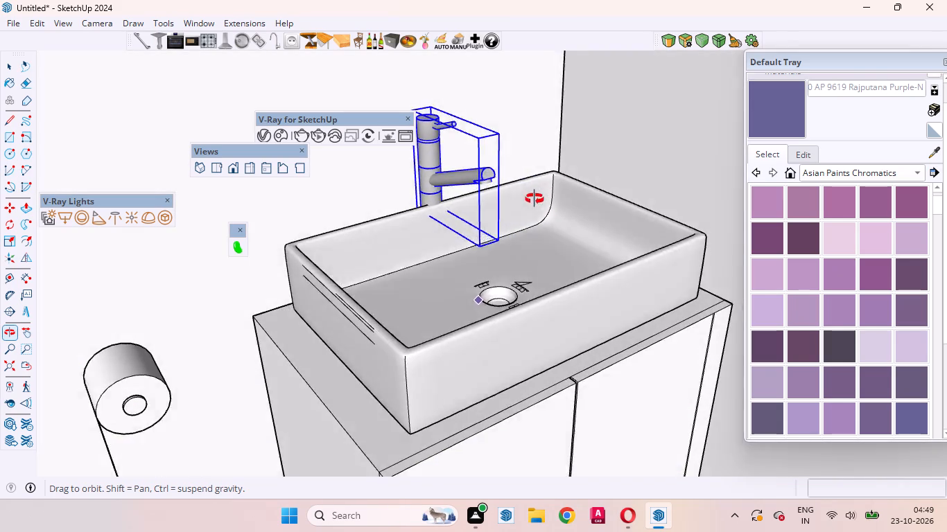
{"action": "middle_click_drag", "start_coordinate": [535, 199], "coordinate": [422, 381]}
{"action": "scroll", "coordinate": [515, 347], "scroll_direction": "down", "scroll_amount": 5}
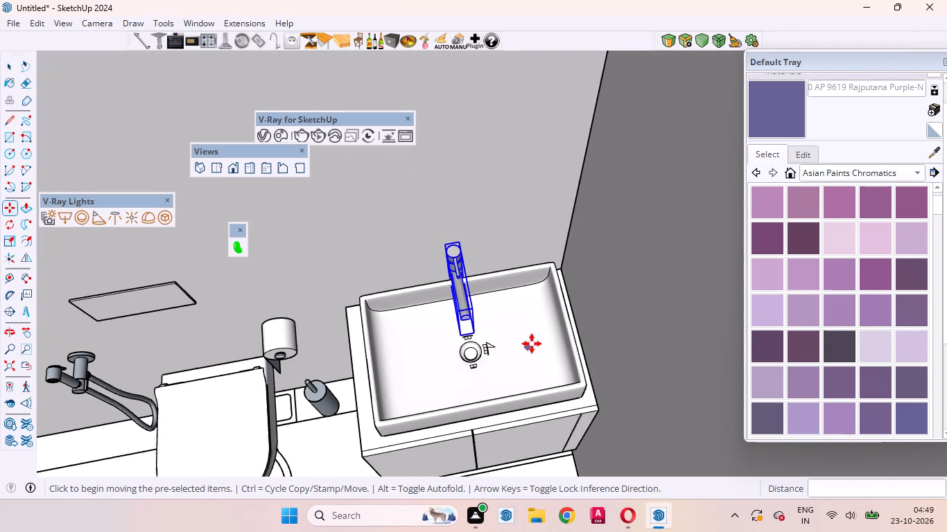
{"action": "scroll", "coordinate": [532, 327], "scroll_direction": "down", "scroll_amount": 5}
{"action": "scroll", "coordinate": [411, 344], "scroll_direction": "up", "scroll_amount": 1}
{"action": "middle_click_drag", "start_coordinate": [458, 352], "coordinate": [684, 318]}
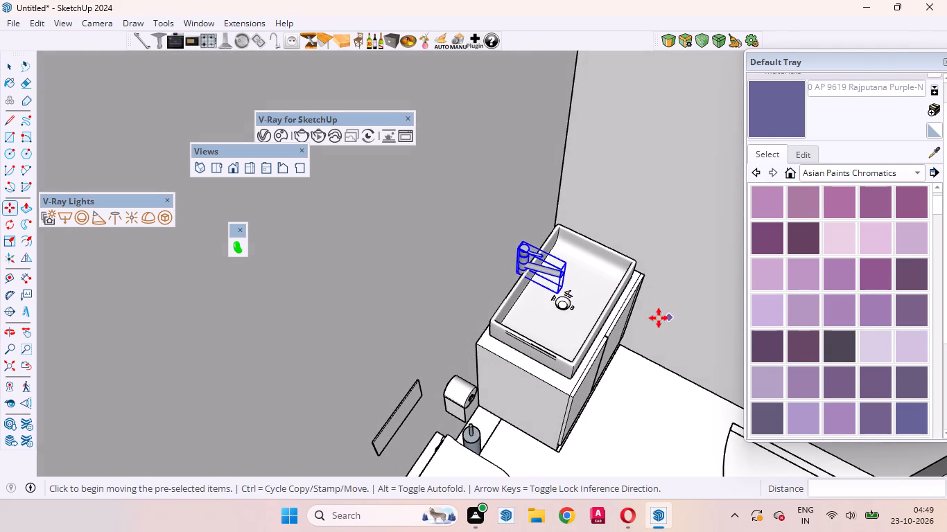
{"action": "scroll", "coordinate": [553, 276], "scroll_direction": "up", "scroll_amount": 3}
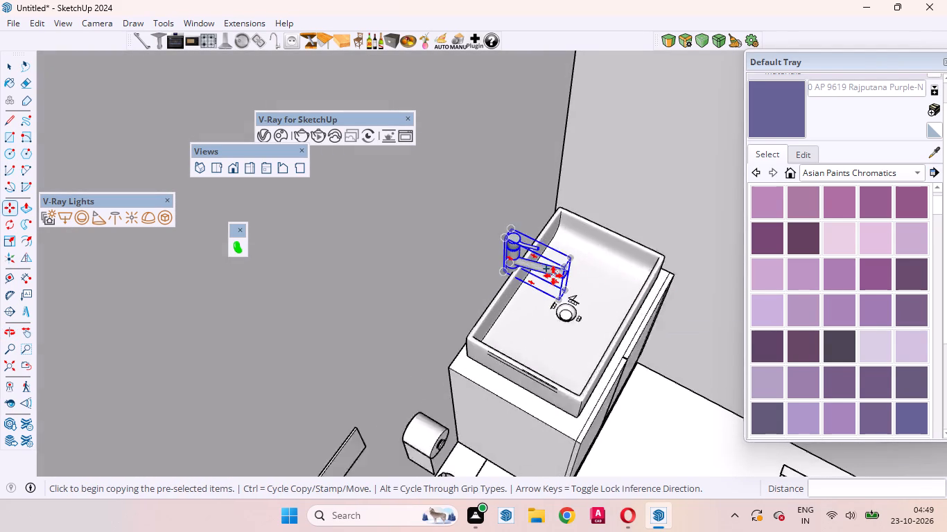
{"action": "scroll", "coordinate": [553, 276], "scroll_direction": "up", "scroll_amount": 8}
{"action": "middle_click_drag", "start_coordinate": [444, 267], "coordinate": [606, 195]}
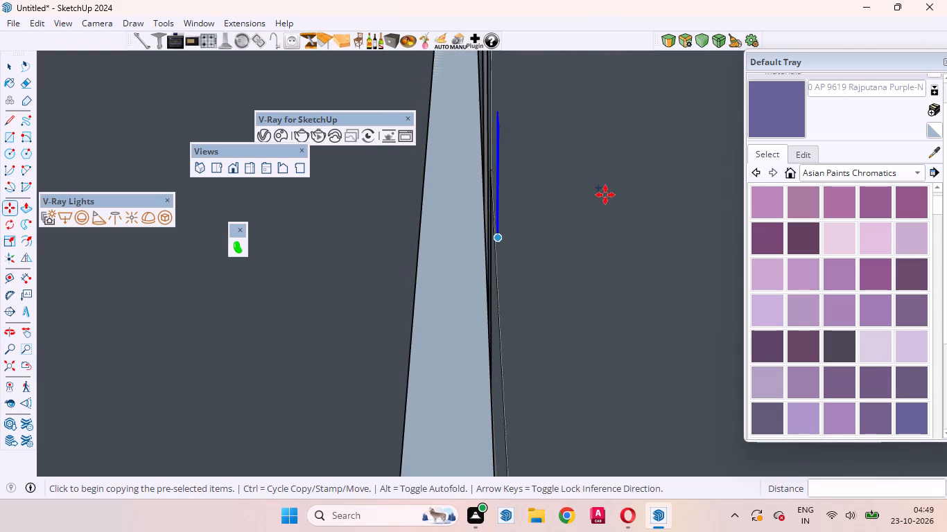
{"action": "scroll", "coordinate": [499, 201], "scroll_direction": "up", "scroll_amount": 1}
{"action": "middle_click_drag", "start_coordinate": [556, 250], "coordinate": [417, 231]}
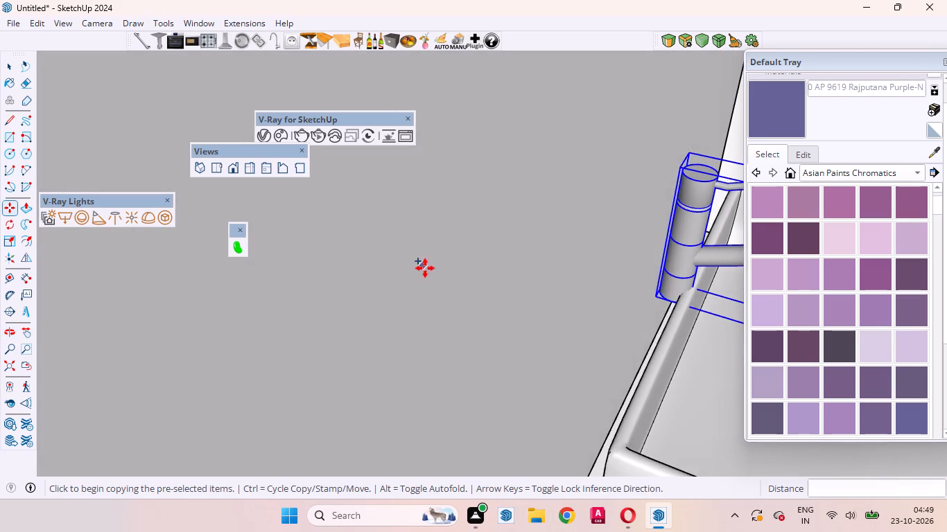
{"action": "scroll", "coordinate": [425, 268], "scroll_direction": "down", "scroll_amount": 5}
{"action": "scroll", "coordinate": [499, 269], "scroll_direction": "down", "scroll_amount": 4}
{"action": "scroll", "coordinate": [593, 311], "scroll_direction": "up", "scroll_amount": 9}
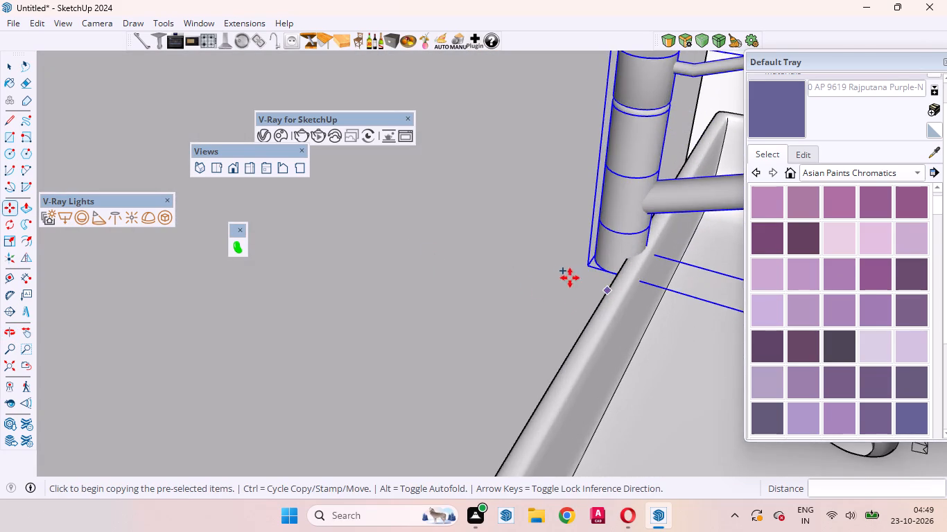
{"action": "middle_click_drag", "start_coordinate": [565, 278], "coordinate": [614, 267]}
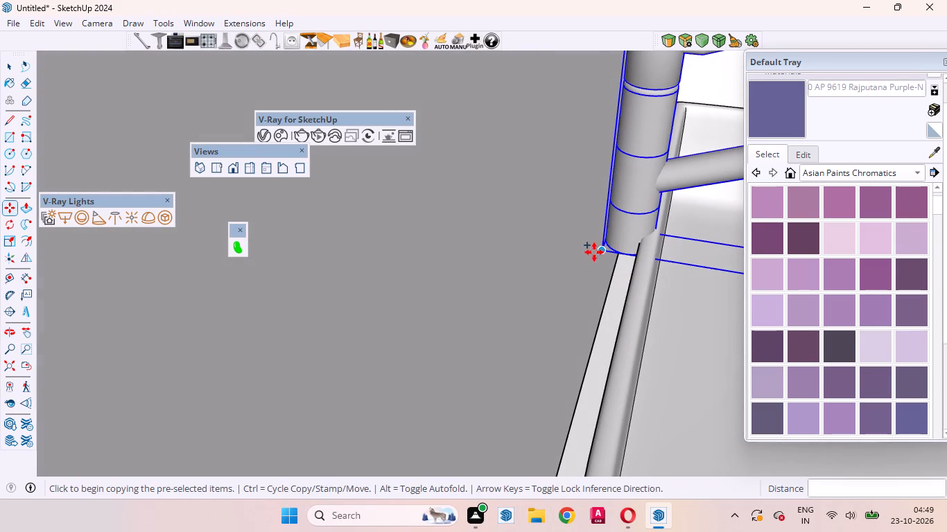
{"action": "left_click", "coordinate": [603, 255]}
{"action": "scroll", "coordinate": [478, 281], "scroll_direction": "down", "scroll_amount": 4}
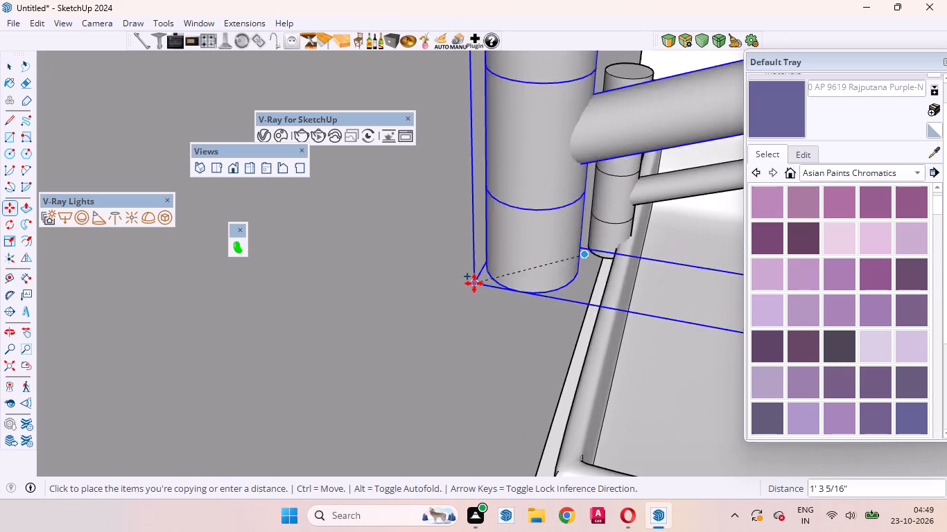
{"action": "scroll", "coordinate": [474, 283], "scroll_direction": "down", "scroll_amount": 20}
{"action": "scroll", "coordinate": [474, 283], "scroll_direction": "down", "scroll_amount": 11}
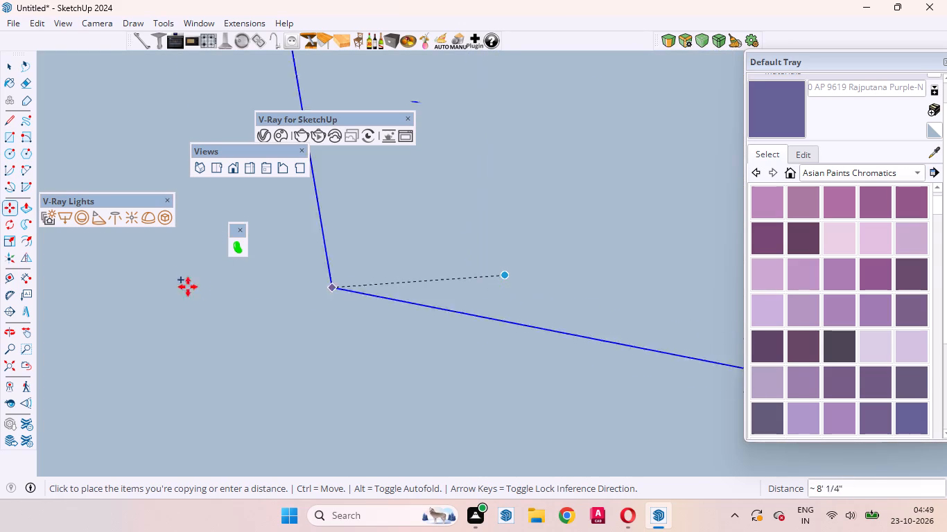
{"action": "left_click", "coordinate": [216, 159]}
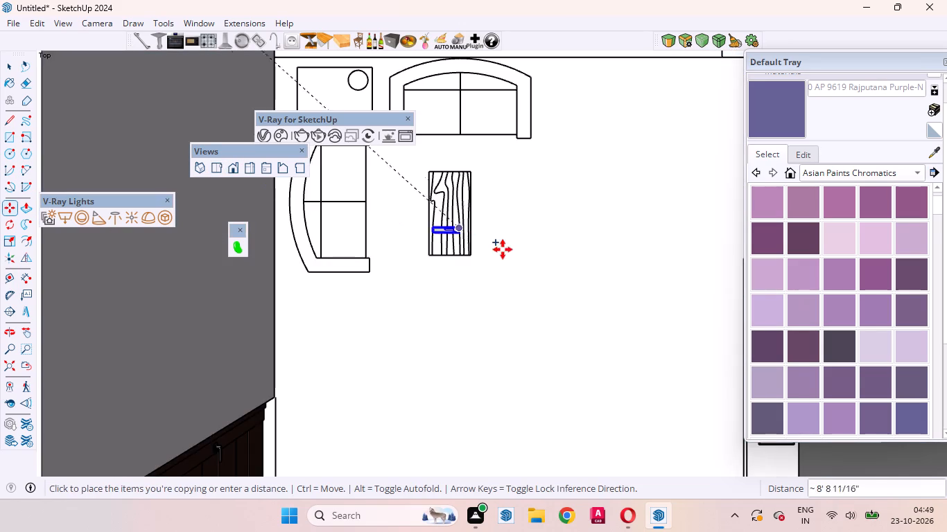
{"action": "scroll", "coordinate": [501, 266], "scroll_direction": "down", "scroll_amount": 17}
{"action": "scroll", "coordinate": [440, 234], "scroll_direction": "up", "scroll_amount": 8}
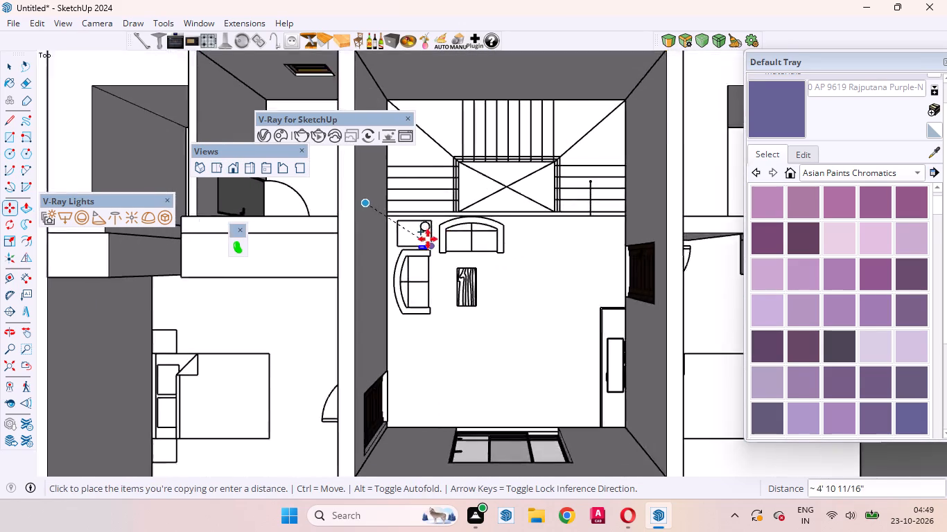
{"action": "scroll", "coordinate": [428, 239], "scroll_direction": "up", "scroll_amount": 3}
{"action": "middle_click_drag", "start_coordinate": [403, 269], "coordinate": [415, 265]}
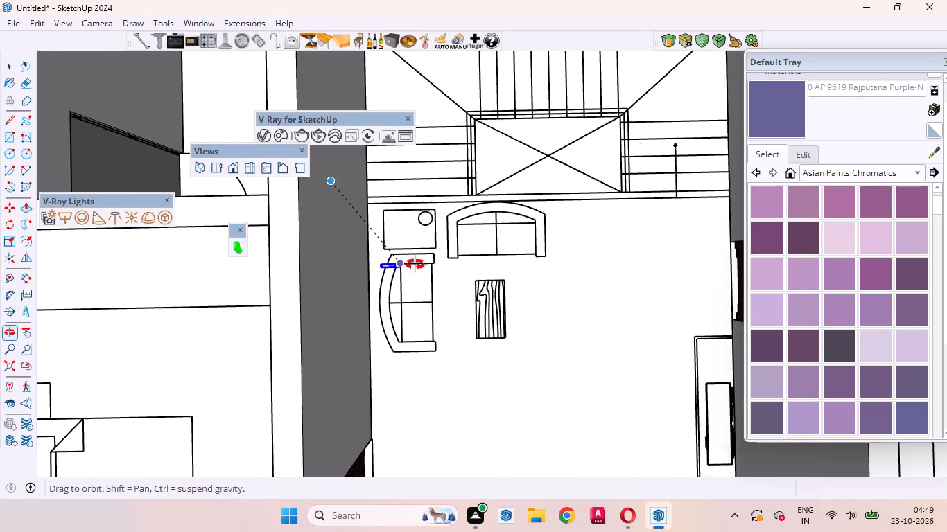
{"action": "middle_click_drag", "start_coordinate": [415, 265], "coordinate": [439, 252]}
{"action": "scroll", "coordinate": [338, 281], "scroll_direction": "down", "scroll_amount": 9}
{"action": "scroll", "coordinate": [659, 204], "scroll_direction": "up", "scroll_amount": 2}
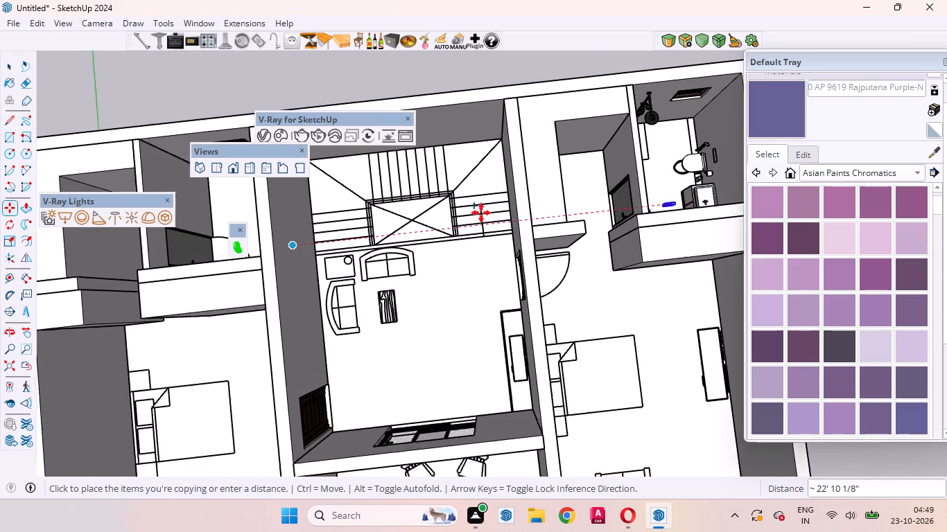
{"action": "scroll", "coordinate": [347, 245], "scroll_direction": "down", "scroll_amount": 5}
{"action": "scroll", "coordinate": [605, 204], "scroll_direction": "up", "scroll_amount": 16}
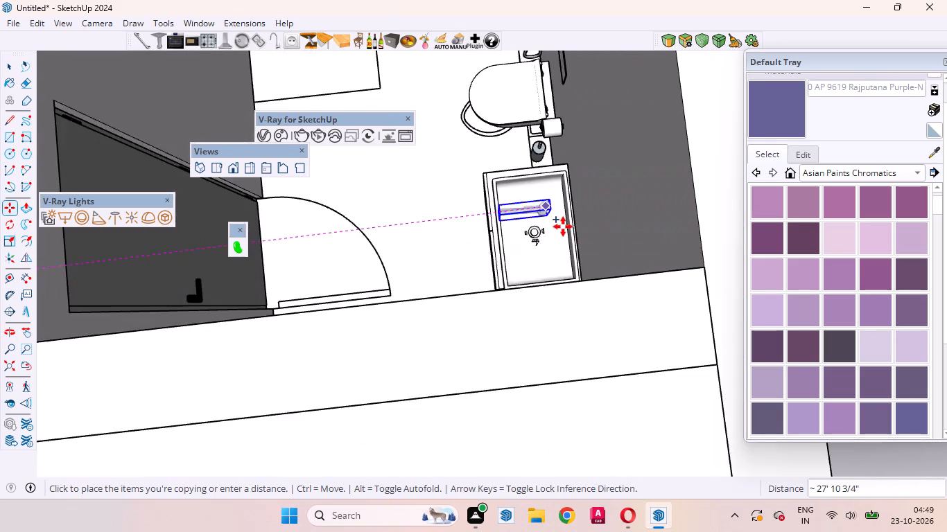
{"action": "scroll", "coordinate": [563, 227], "scroll_direction": "up", "scroll_amount": 4}
{"action": "left_click", "coordinate": [593, 216]}
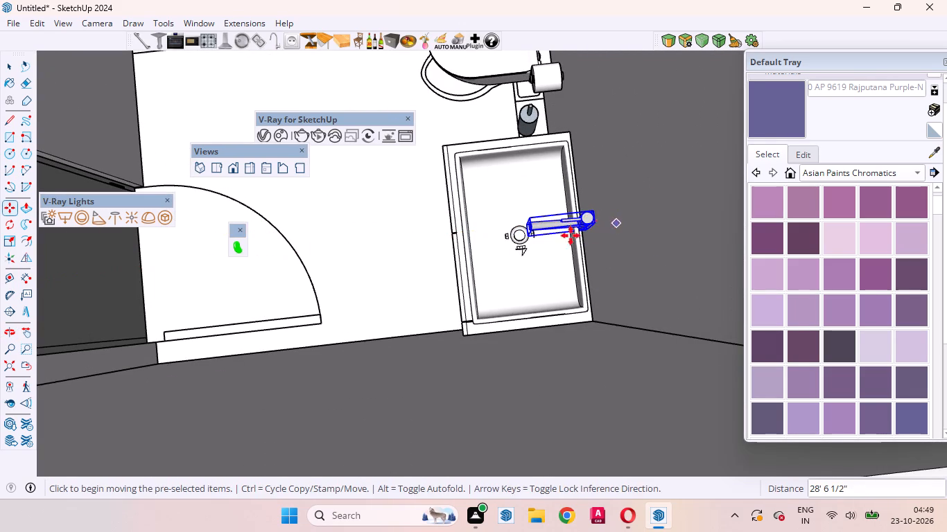
Inspect the copied tap at the second washbasin from several angles, deselect it, and review the bathroom's overall layout.
{"action": "middle_click_drag", "start_coordinate": [471, 259], "coordinate": [946, 190]}
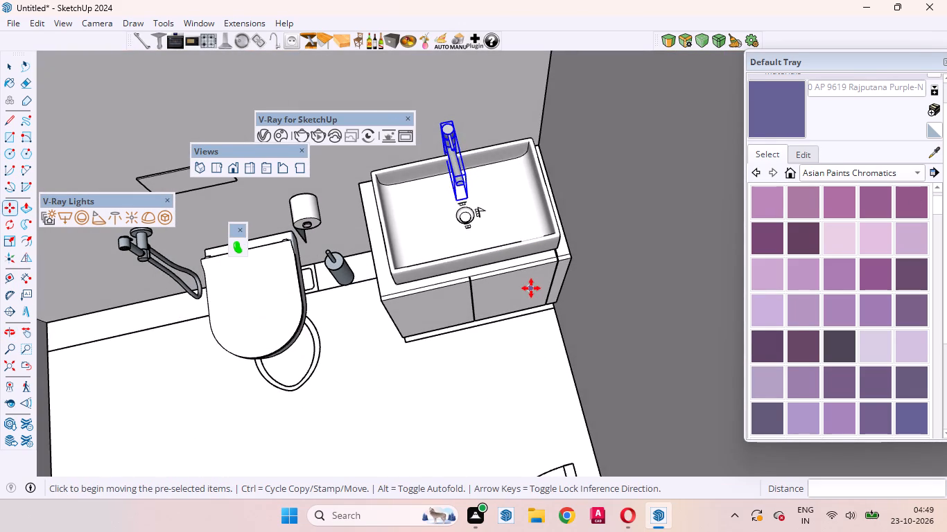
{"action": "key", "text": "space"}
{"action": "scroll", "coordinate": [564, 181], "scroll_direction": "up", "scroll_amount": 8}
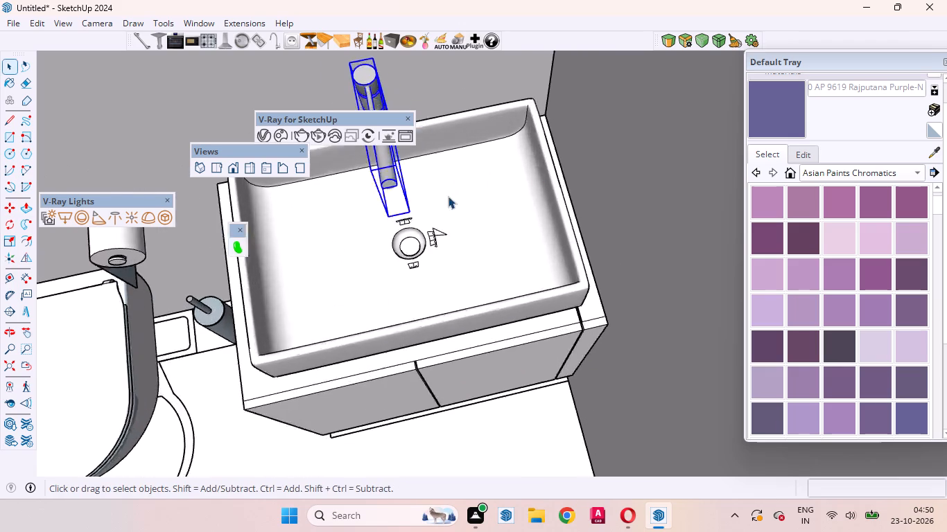
{"action": "scroll", "coordinate": [448, 196], "scroll_direction": "up", "scroll_amount": 2}
{"action": "middle_click_drag", "start_coordinate": [405, 268], "coordinate": [756, 181]}
{"action": "scroll", "coordinate": [397, 342], "scroll_direction": "down", "scroll_amount": 4}
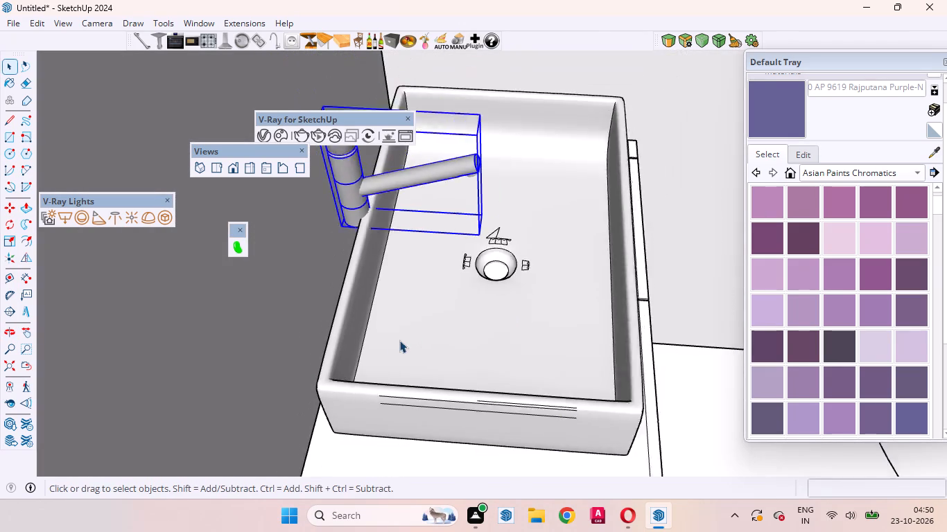
{"action": "scroll", "coordinate": [399, 340], "scroll_direction": "down", "scroll_amount": 1}
{"action": "middle_click_drag", "start_coordinate": [446, 317], "coordinate": [33, 207]}
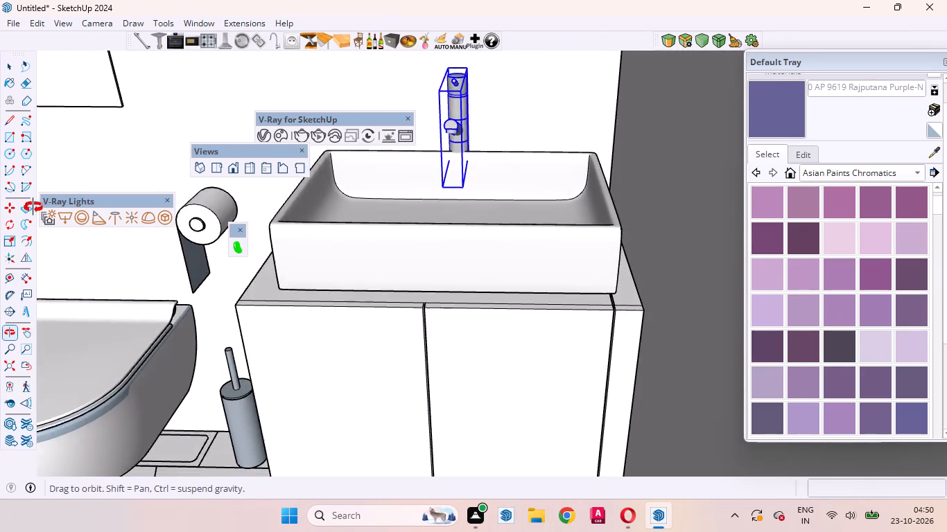
{"action": "middle_click_drag", "start_coordinate": [33, 207], "coordinate": [210, 346]}
{"action": "scroll", "coordinate": [405, 325], "scroll_direction": "down", "scroll_amount": 20}
{"action": "scroll", "coordinate": [405, 325], "scroll_direction": "down", "scroll_amount": 5}
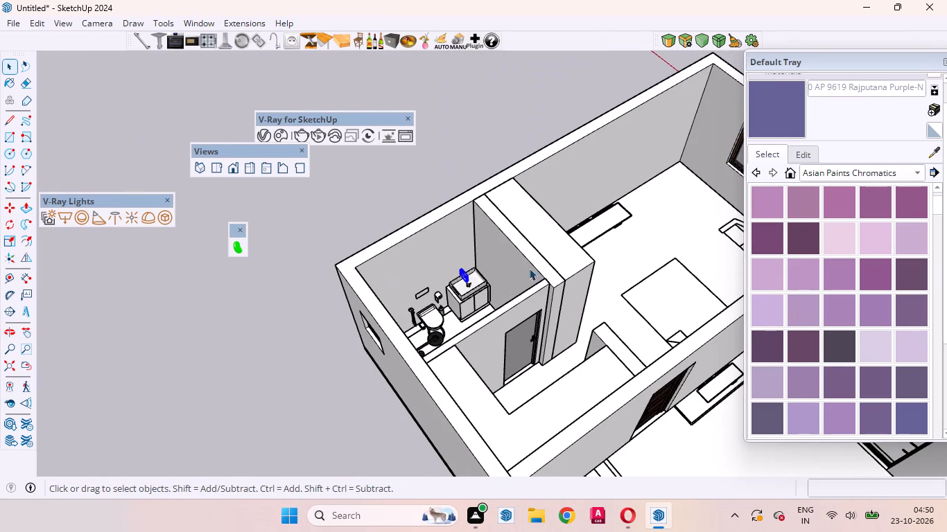
{"action": "left_click", "coordinate": [498, 130]}
{"action": "scroll", "coordinate": [446, 326], "scroll_direction": "up", "scroll_amount": 6}
{"action": "middle_click_drag", "start_coordinate": [480, 290], "coordinate": [305, 371]}
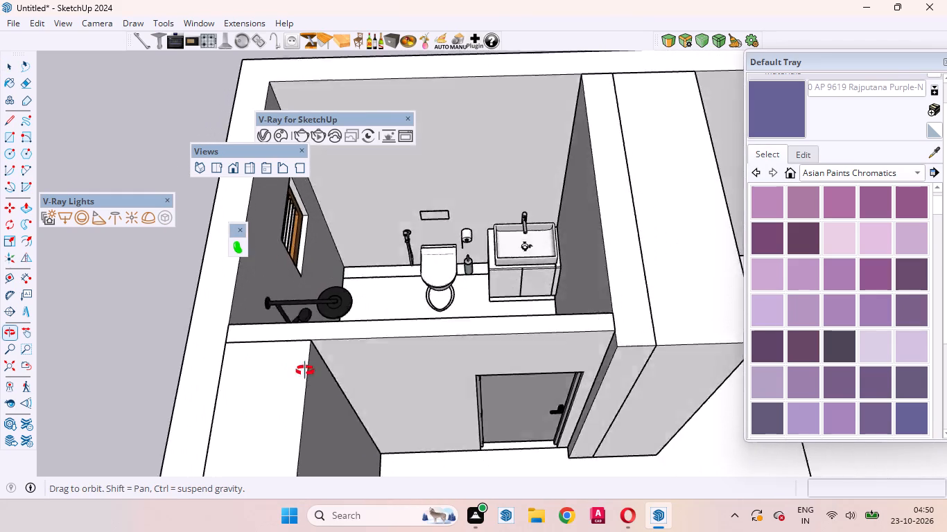
{"action": "middle_click_drag", "start_coordinate": [305, 371], "coordinate": [305, 374]}
{"action": "scroll", "coordinate": [447, 332], "scroll_direction": "down", "scroll_amount": 5}
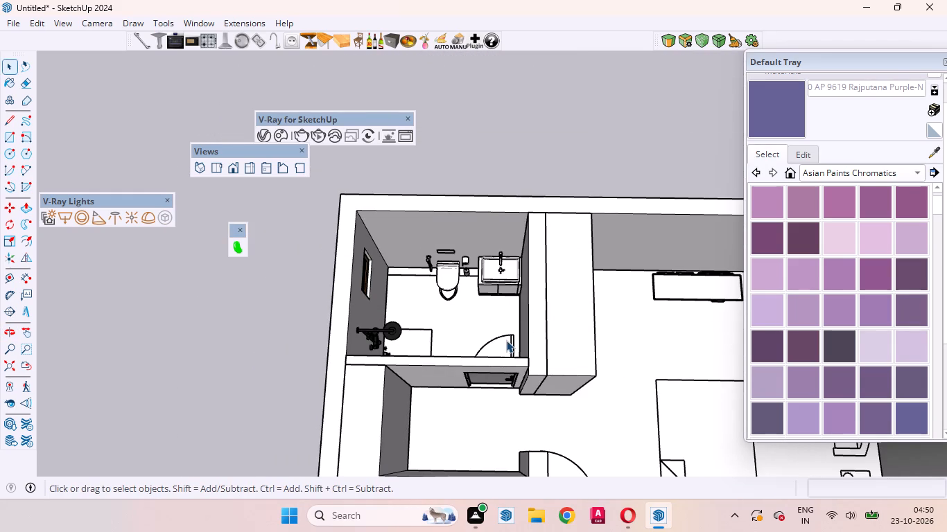
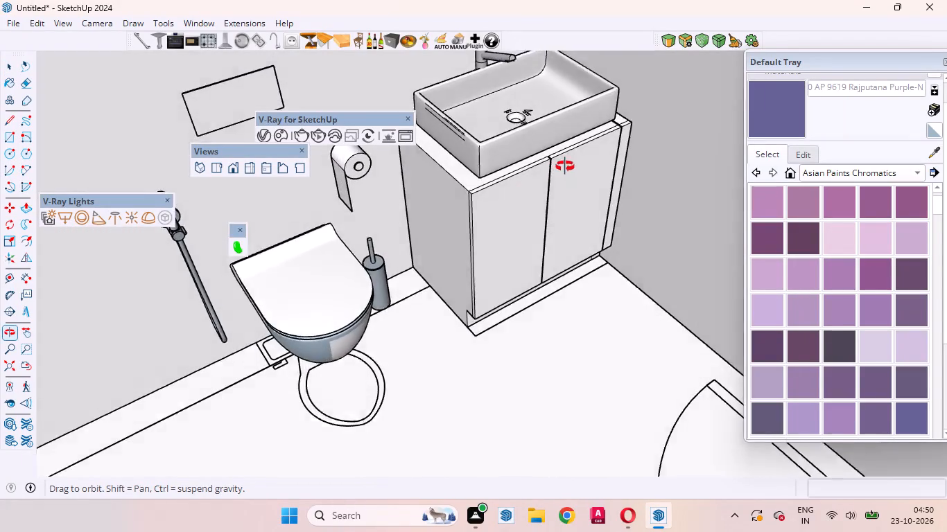
Inspect the toilet, paper roll, health faucet and brush holder beside the washbasin cabinet from several angles.
{"action": "scroll", "coordinate": [492, 220], "scroll_direction": "up", "scroll_amount": 12}
{"action": "middle_click_drag", "start_coordinate": [381, 198], "coordinate": [381, 202]}
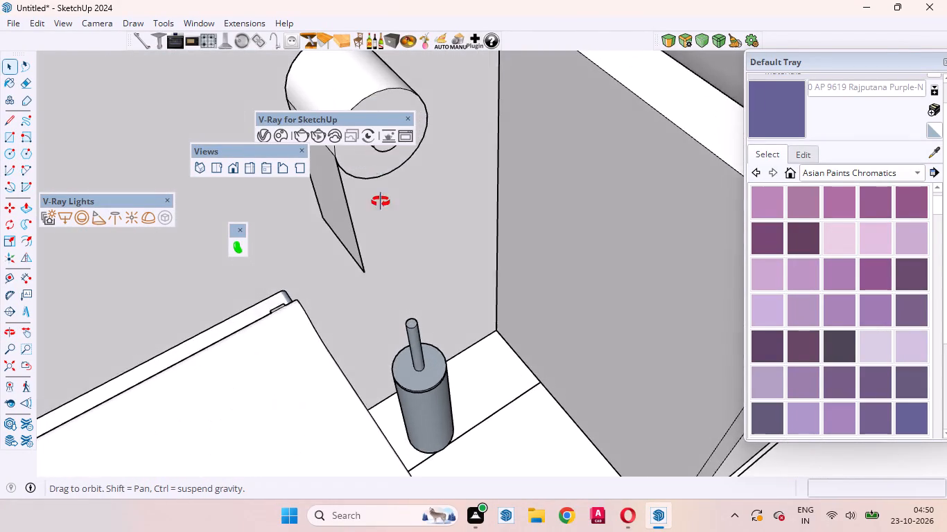
{"action": "middle_click_drag", "start_coordinate": [381, 202], "coordinate": [278, 247]}
{"action": "scroll", "coordinate": [610, 240], "scroll_direction": "down", "scroll_amount": 16}
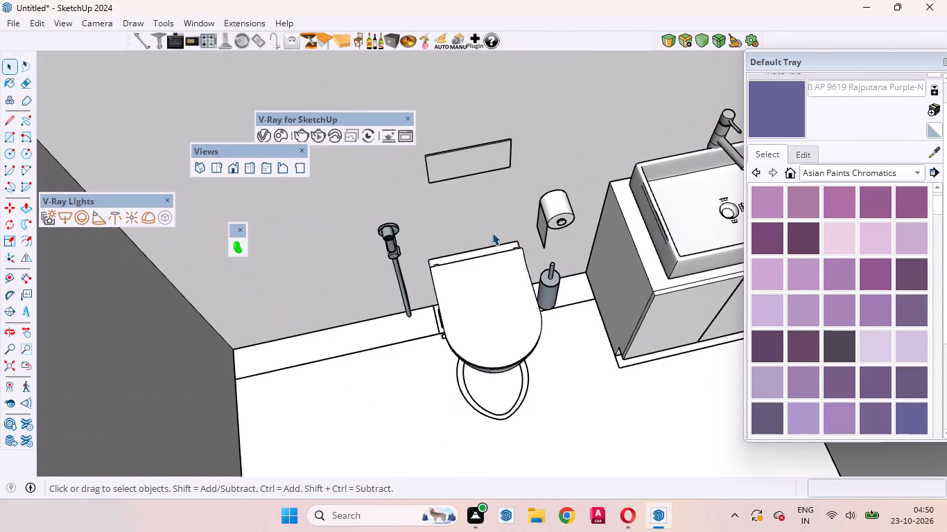
{"action": "middle_click_drag", "start_coordinate": [483, 235], "coordinate": [324, 249]}
{"action": "scroll", "coordinate": [632, 251], "scroll_direction": "up", "scroll_amount": 11}
{"action": "middle_click_drag", "start_coordinate": [501, 254], "coordinate": [472, 161]}
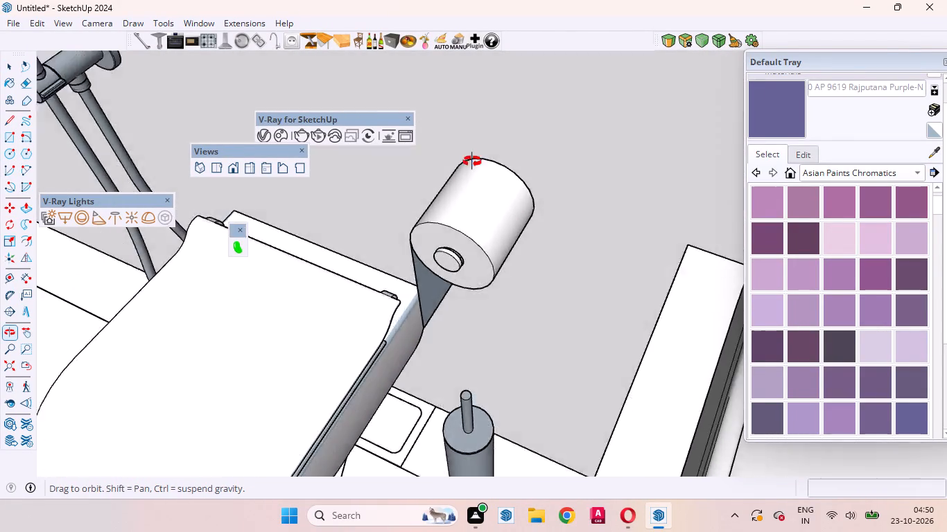
{"action": "middle_click_drag", "start_coordinate": [472, 161], "coordinate": [400, 120]}
{"action": "scroll", "coordinate": [412, 247], "scroll_direction": "up", "scroll_amount": 15}
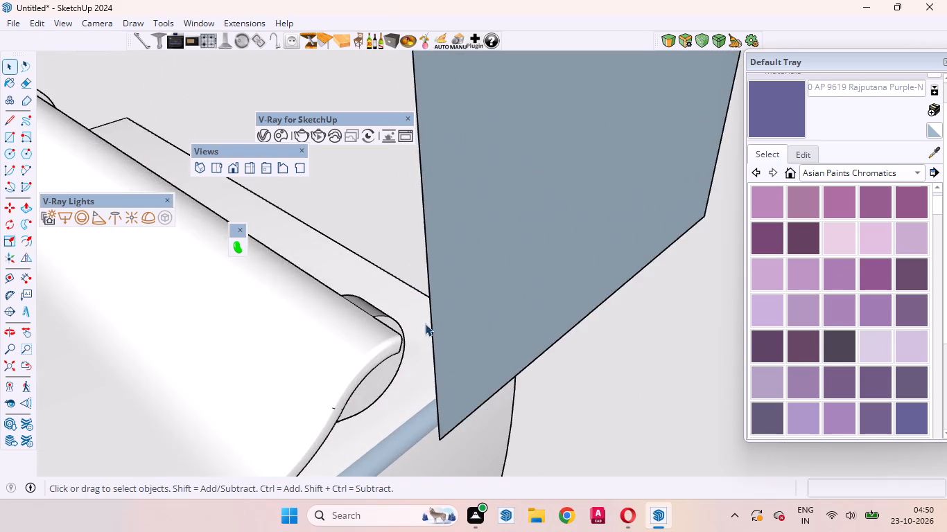
{"action": "middle_click_drag", "start_coordinate": [455, 322], "coordinate": [728, 286]}
{"action": "scroll", "coordinate": [546, 317], "scroll_direction": "down", "scroll_amount": 19}
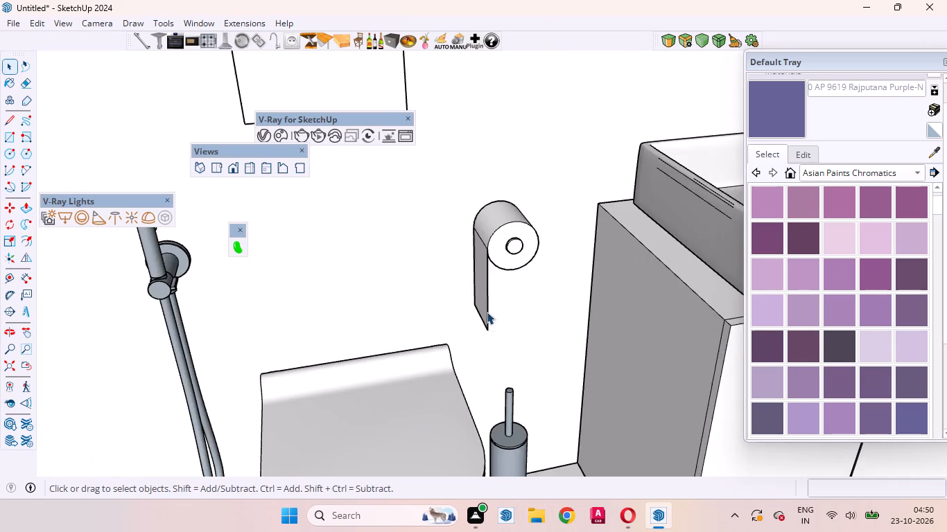
{"action": "middle_click_drag", "start_coordinate": [459, 321], "coordinate": [571, 303]}
{"action": "scroll", "coordinate": [434, 323], "scroll_direction": "down", "scroll_amount": 11}
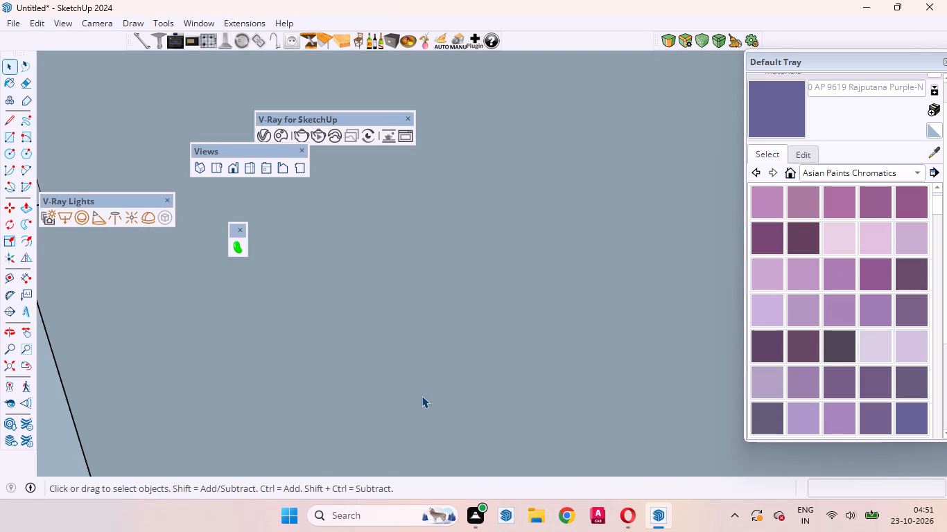
{"action": "scroll", "coordinate": [376, 302], "scroll_direction": "down", "scroll_amount": 15}
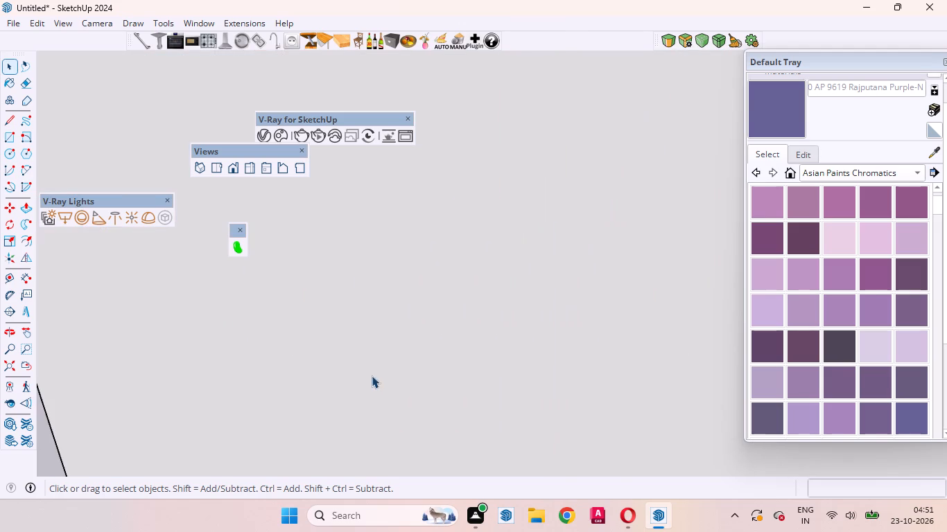
{"action": "scroll", "coordinate": [372, 375], "scroll_direction": "down", "scroll_amount": 13}
{"action": "scroll", "coordinate": [234, 367], "scroll_direction": "down", "scroll_amount": 8}
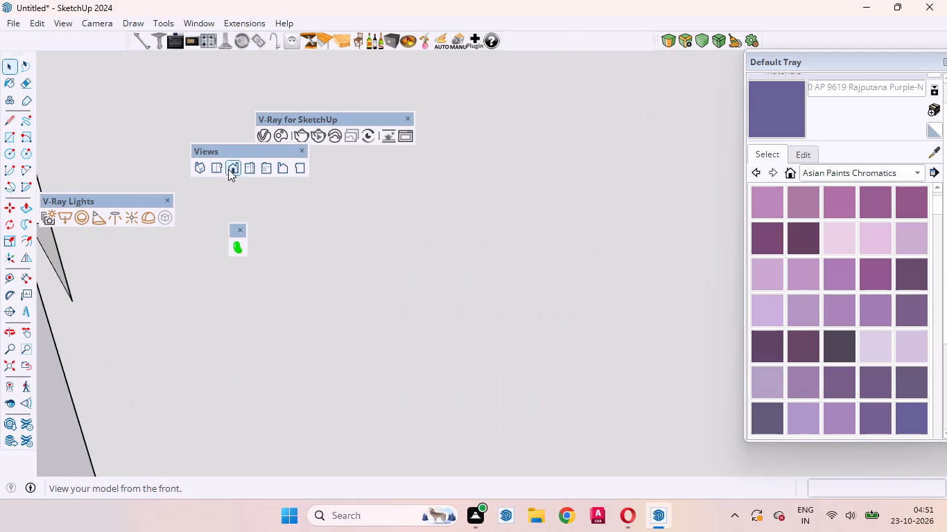
Review the whole floor layout from the top and at an angle, then examine the shower area in the bathroom.
{"action": "left_click", "coordinate": [222, 169]}
{"action": "scroll", "coordinate": [428, 305], "scroll_direction": "down", "scroll_amount": 12}
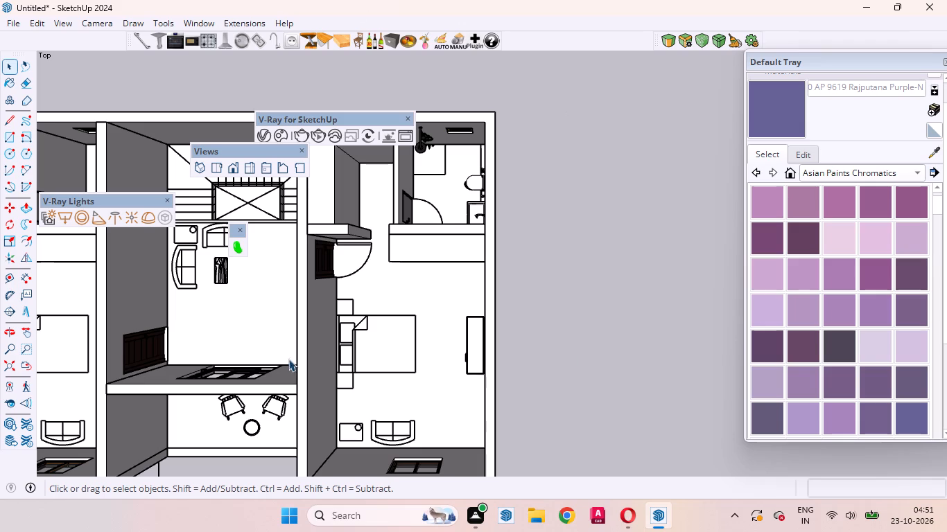
{"action": "scroll", "coordinate": [571, 202], "scroll_direction": "down", "scroll_amount": 4}
{"action": "scroll", "coordinate": [657, 145], "scroll_direction": "down", "scroll_amount": 6}
{"action": "scroll", "coordinate": [629, 160], "scroll_direction": "up", "scroll_amount": 13}
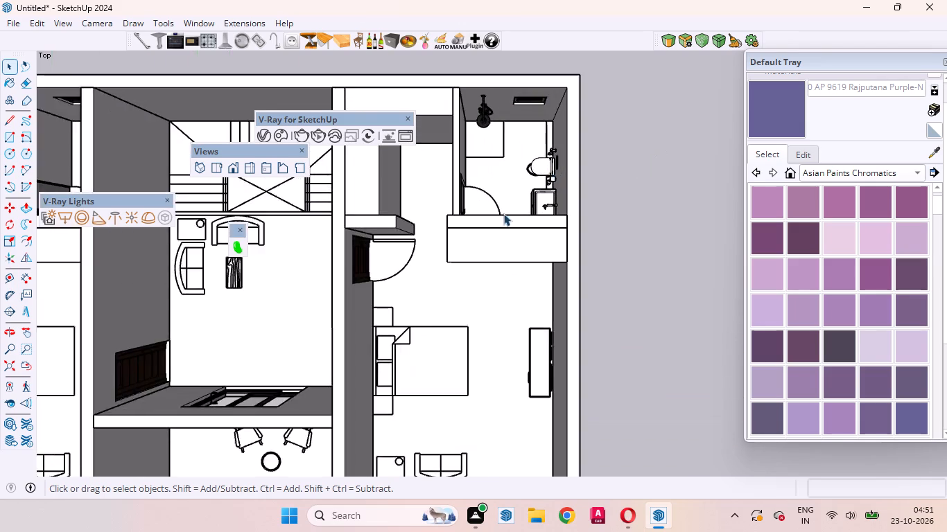
{"action": "scroll", "coordinate": [503, 213], "scroll_direction": "up", "scroll_amount": 3}
{"action": "middle_click_drag", "start_coordinate": [510, 215], "coordinate": [687, 148]}
{"action": "scroll", "coordinate": [498, 355], "scroll_direction": "down", "scroll_amount": 13}
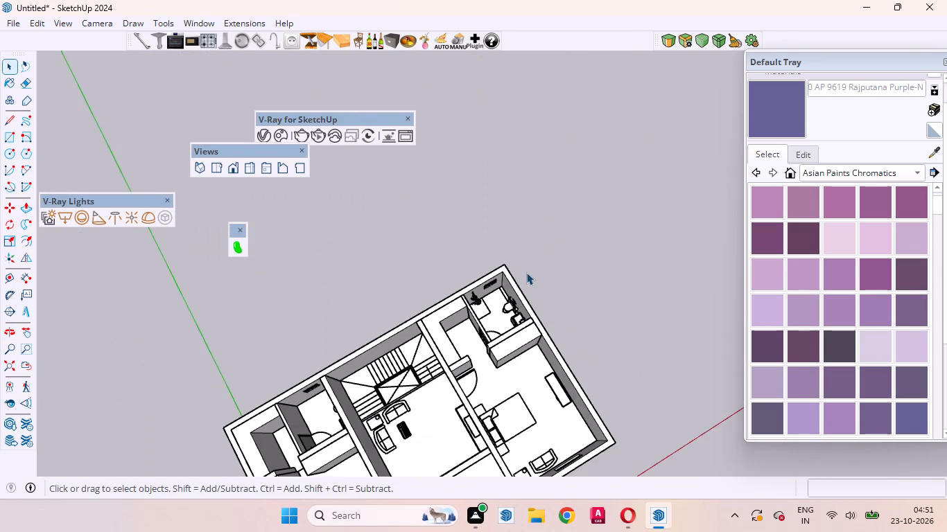
{"action": "scroll", "coordinate": [526, 272], "scroll_direction": "up", "scroll_amount": 10}
{"action": "scroll", "coordinate": [645, 281], "scroll_direction": "down", "scroll_amount": 4}
{"action": "middle_click_drag", "start_coordinate": [656, 324], "coordinate": [567, 431]}
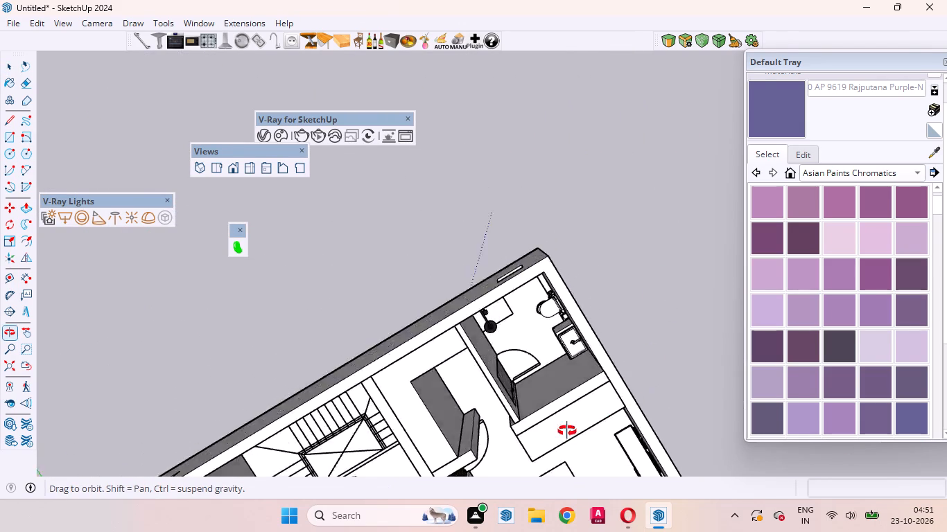
{"action": "middle_click_drag", "start_coordinate": [567, 431], "coordinate": [553, 418]}
{"action": "scroll", "coordinate": [578, 170], "scroll_direction": "down", "scroll_amount": 11}
{"action": "middle_click_drag", "start_coordinate": [564, 387], "coordinate": [302, 218]}
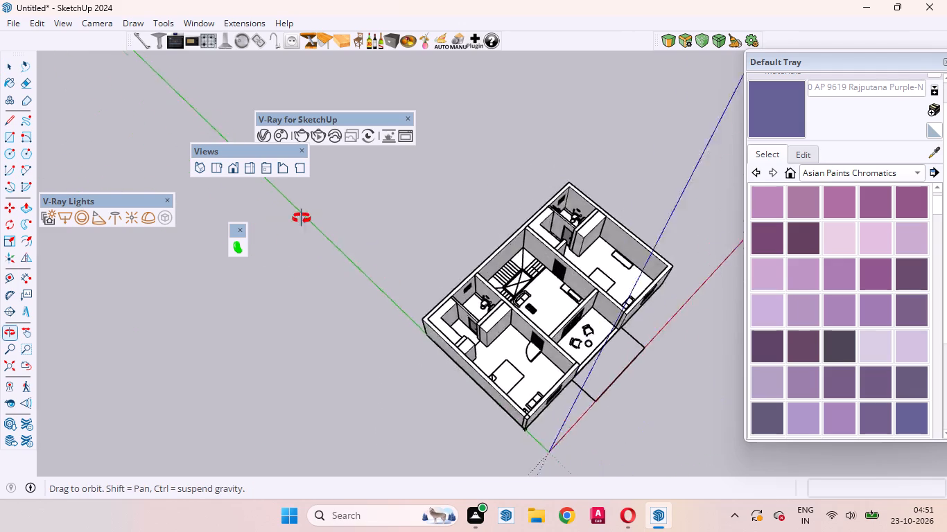
{"action": "middle_click_drag", "start_coordinate": [302, 218], "coordinate": [102, 222]}
{"action": "scroll", "coordinate": [657, 251], "scroll_direction": "up", "scroll_amount": 10}
{"action": "scroll", "coordinate": [440, 314], "scroll_direction": "up", "scroll_amount": 2}
{"action": "middle_click_drag", "start_coordinate": [440, 314], "coordinate": [490, 332]}
{"action": "scroll", "coordinate": [494, 322], "scroll_direction": "up", "scroll_amount": 9}
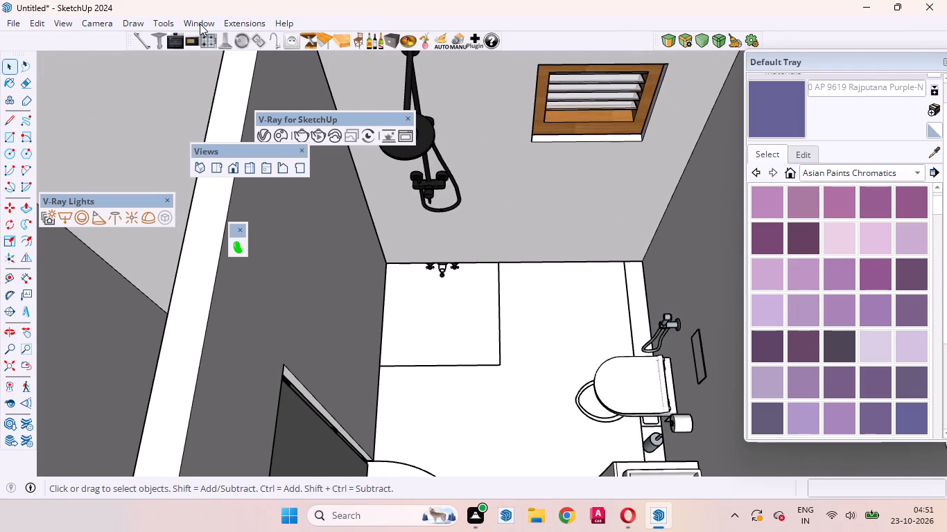
Search 3D Warehouse for "clear glass door".
{"action": "left_click", "coordinate": [200, 24]}
{"action": "left_click", "coordinate": [237, 134]}
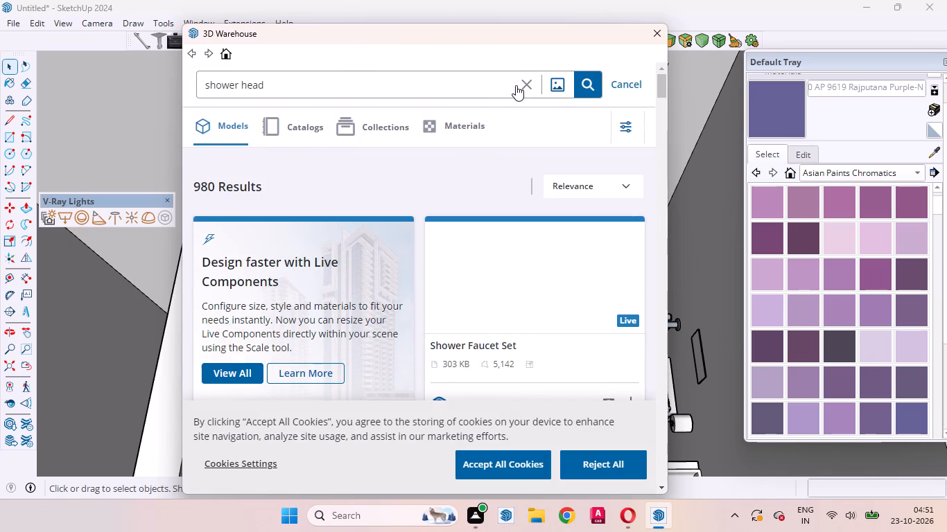
{"action": "left_click", "coordinate": [521, 85]}
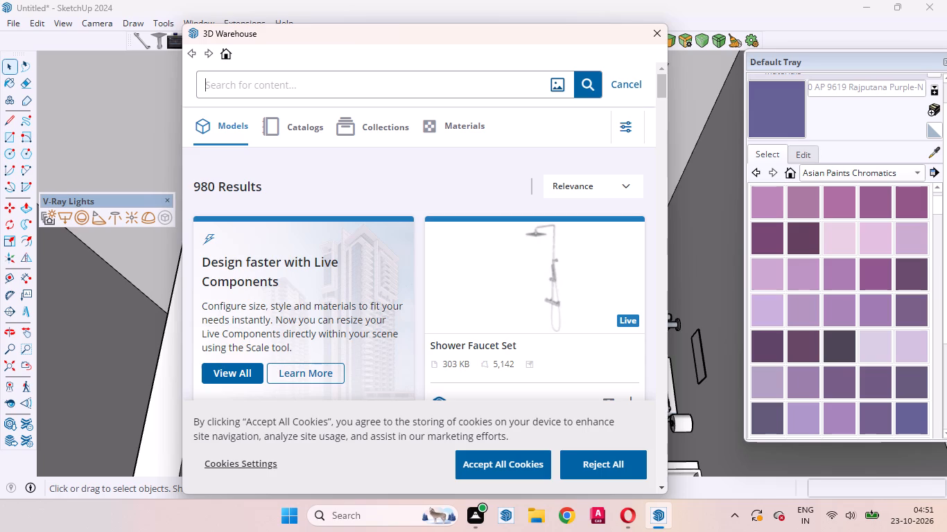
{"action": "key", "text": "c"}
{"action": "type", "text": "lear glass"}
{"action": "key", "text": "space"}
{"action": "type", "text": "door"}
{"action": "key", "text": "shift+Return"}
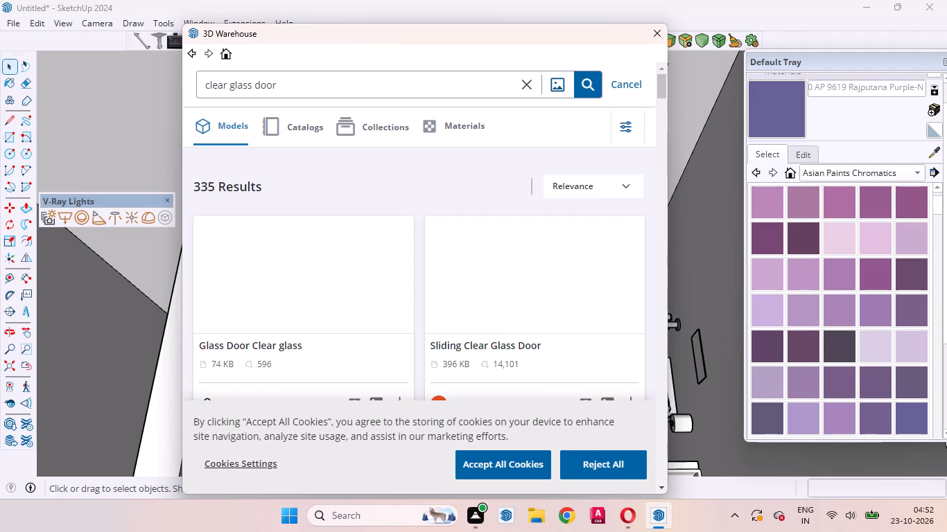
Browse the glass door models for a shower door that suits the bathroom's shower area.
{"action": "scroll", "coordinate": [406, 214], "scroll_direction": "down", "scroll_amount": 2}
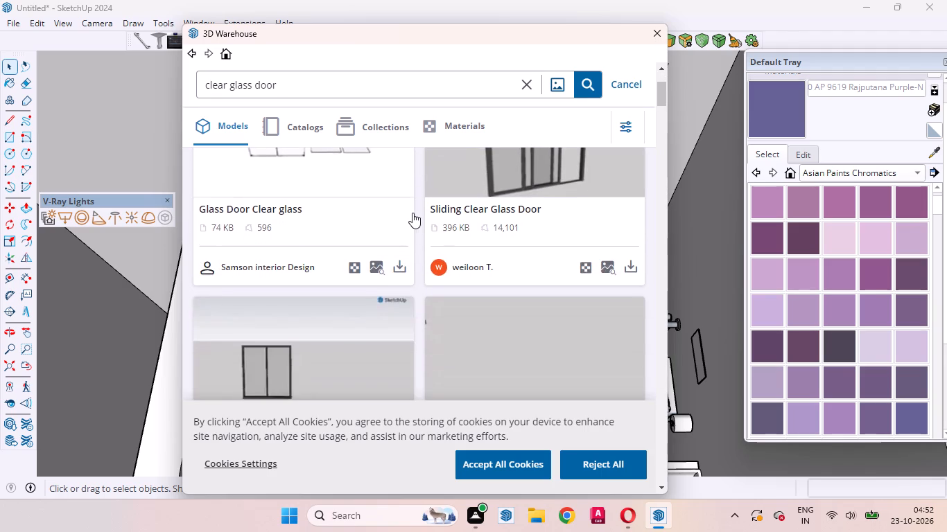
{"action": "scroll", "coordinate": [412, 213], "scroll_direction": "down", "scroll_amount": 3}
{"action": "scroll", "coordinate": [524, 233], "scroll_direction": "down", "scroll_amount": 1}
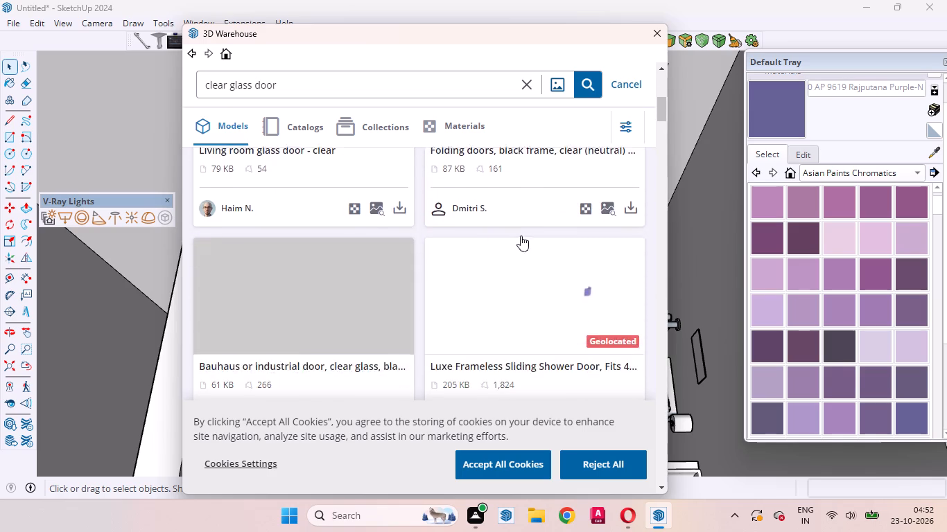
{"action": "scroll", "coordinate": [507, 260], "scroll_direction": "up", "scroll_amount": 3}
{"action": "scroll", "coordinate": [507, 263], "scroll_direction": "down", "scroll_amount": 3}
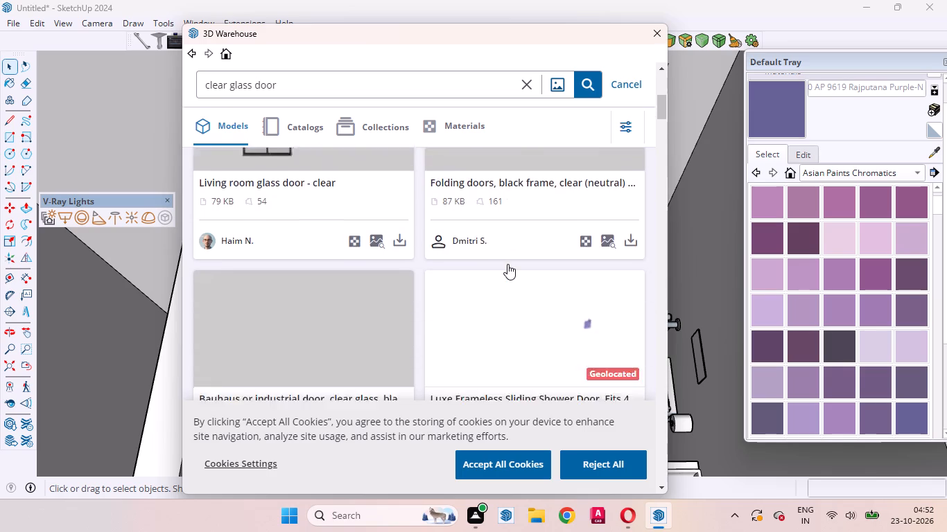
{"action": "scroll", "coordinate": [507, 265], "scroll_direction": "up", "scroll_amount": 3}
{"action": "scroll", "coordinate": [507, 265], "scroll_direction": "down", "scroll_amount": 9}
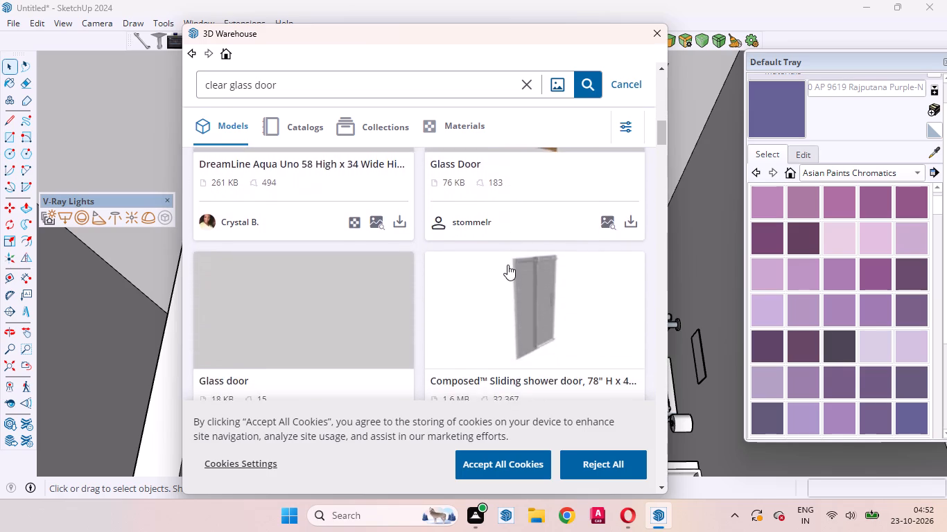
{"action": "scroll", "coordinate": [507, 265], "scroll_direction": "down", "scroll_amount": 5}
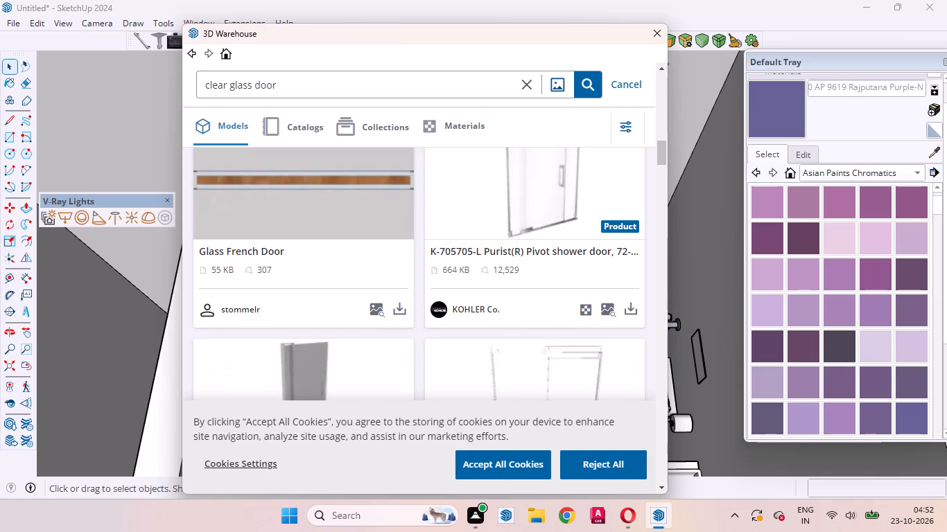
{"action": "scroll", "coordinate": [507, 265], "scroll_direction": "up", "scroll_amount": 1}
{"action": "scroll", "coordinate": [507, 265], "scroll_direction": "down", "scroll_amount": 4}
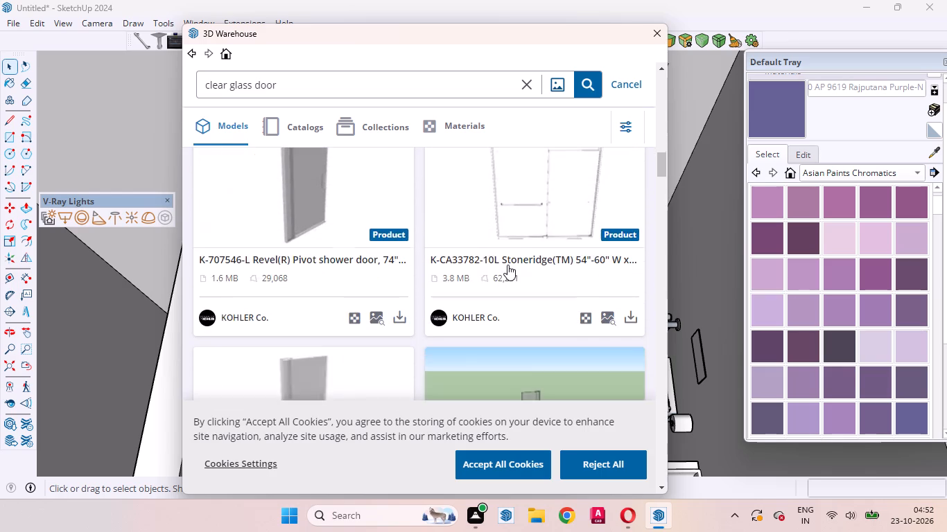
{"action": "scroll", "coordinate": [507, 265], "scroll_direction": "down", "scroll_amount": 5}
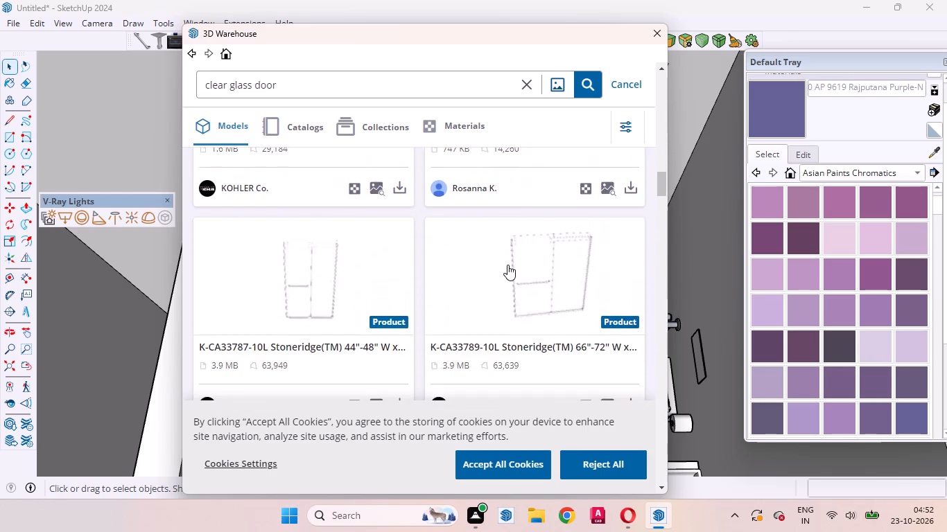
{"action": "scroll", "coordinate": [507, 265], "scroll_direction": "up", "scroll_amount": 2}
{"action": "scroll", "coordinate": [507, 265], "scroll_direction": "down", "scroll_amount": 4}
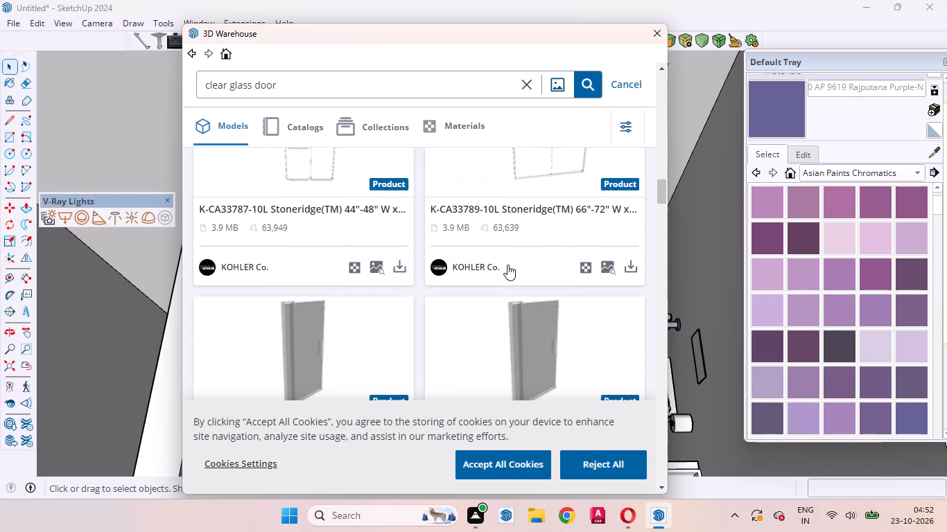
{"action": "scroll", "coordinate": [507, 265], "scroll_direction": "up", "scroll_amount": 5}
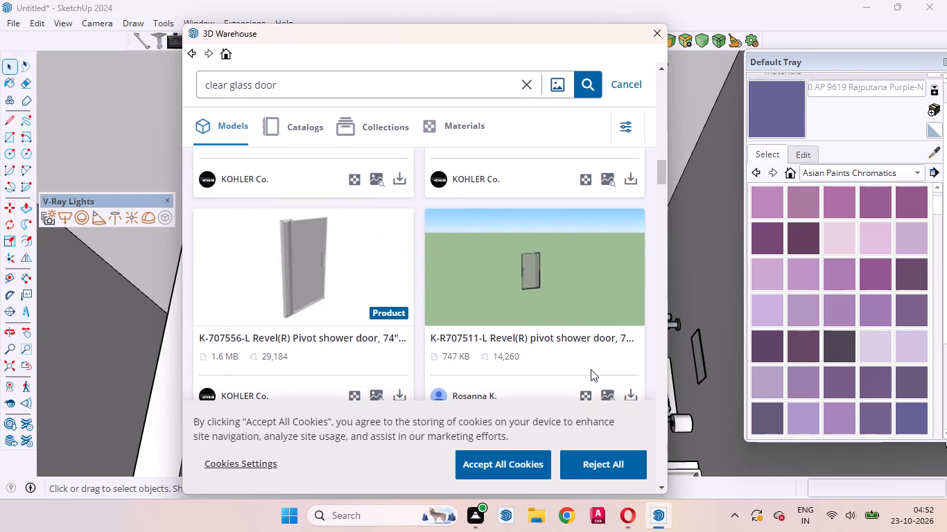
{"action": "scroll", "coordinate": [549, 296], "scroll_direction": "down", "scroll_amount": 1}
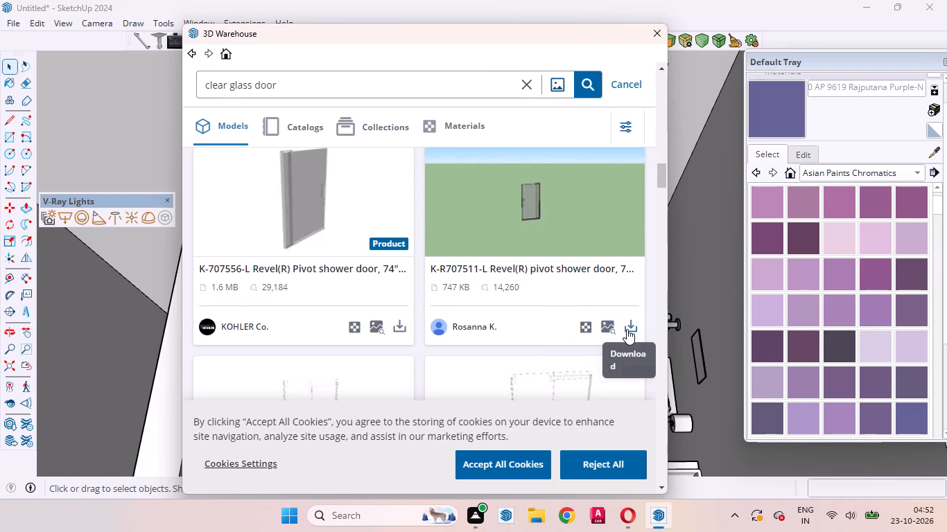
Load the K-R707511-L Revel(R) pivot shower door into the model and place it at the outlined shower area on the bathroom floor.
{"action": "left_click", "coordinate": [627, 329]}
{"action": "left_click", "coordinate": [367, 267]}
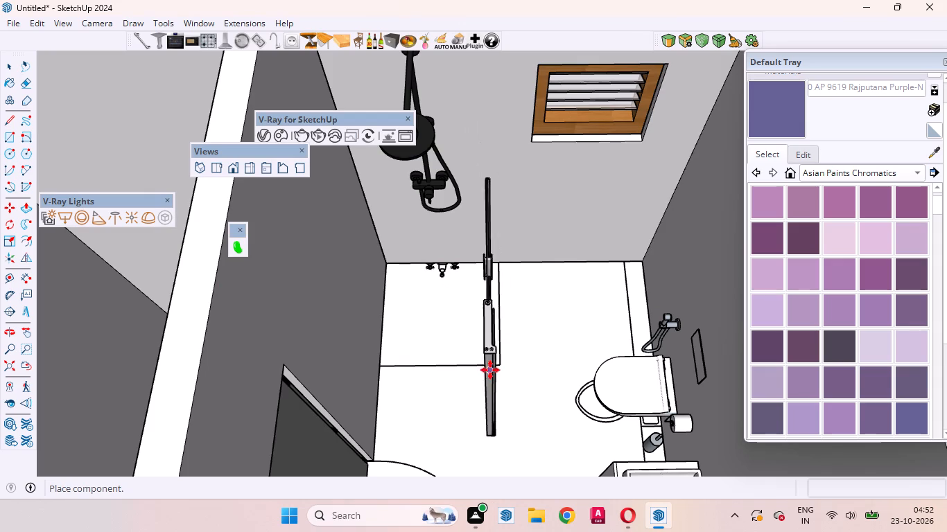
{"action": "scroll", "coordinate": [486, 351], "scroll_direction": "up", "scroll_amount": 3}
{"action": "middle_click_drag", "start_coordinate": [472, 355], "coordinate": [201, 332]}
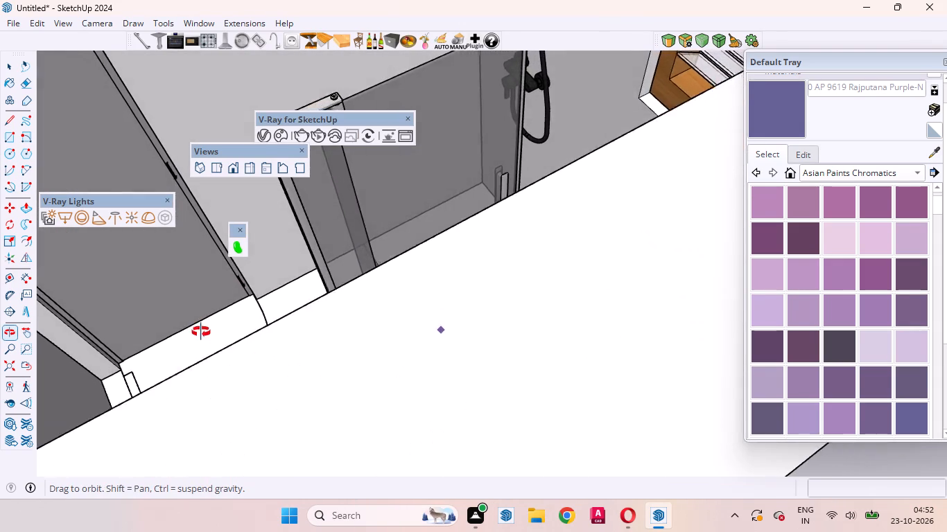
{"action": "middle_click_drag", "start_coordinate": [201, 332], "coordinate": [206, 359]}
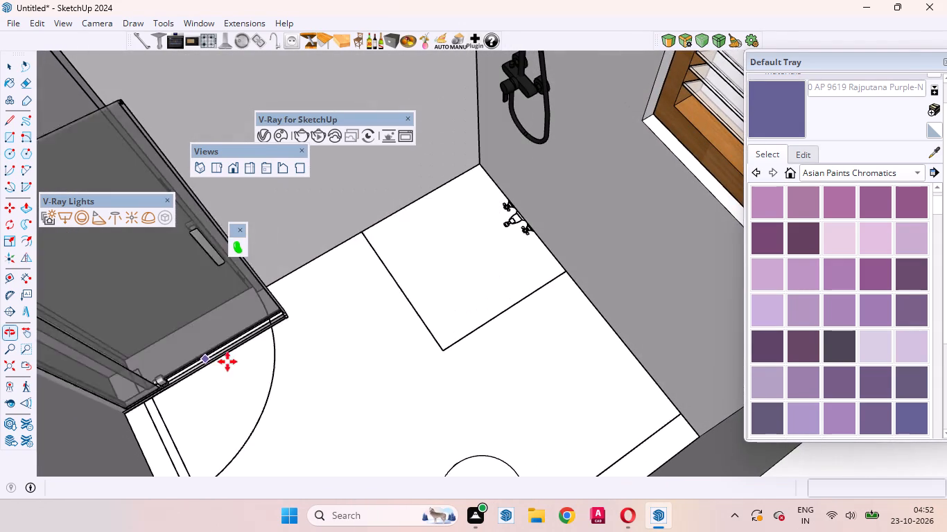
{"action": "left_click", "coordinate": [456, 317]}
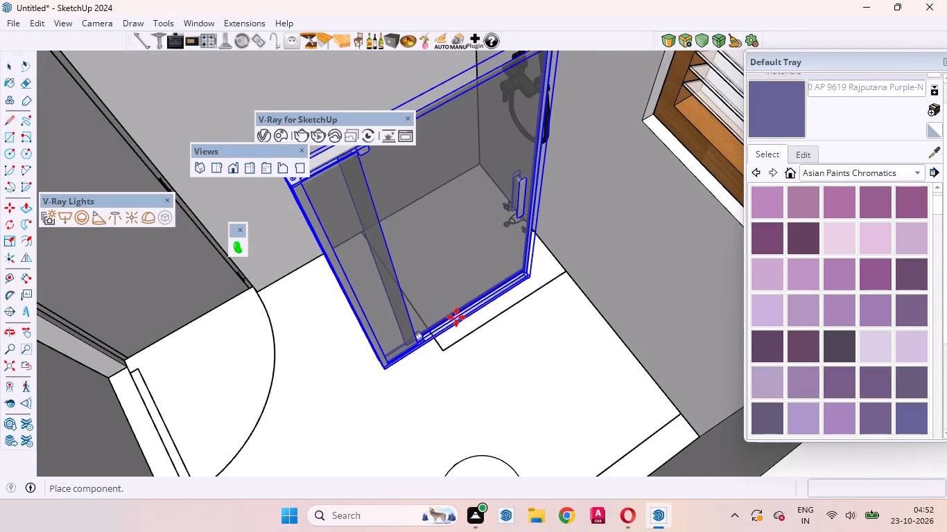
Explode the placed glass shower door component.
{"action": "key", "text": "space"}
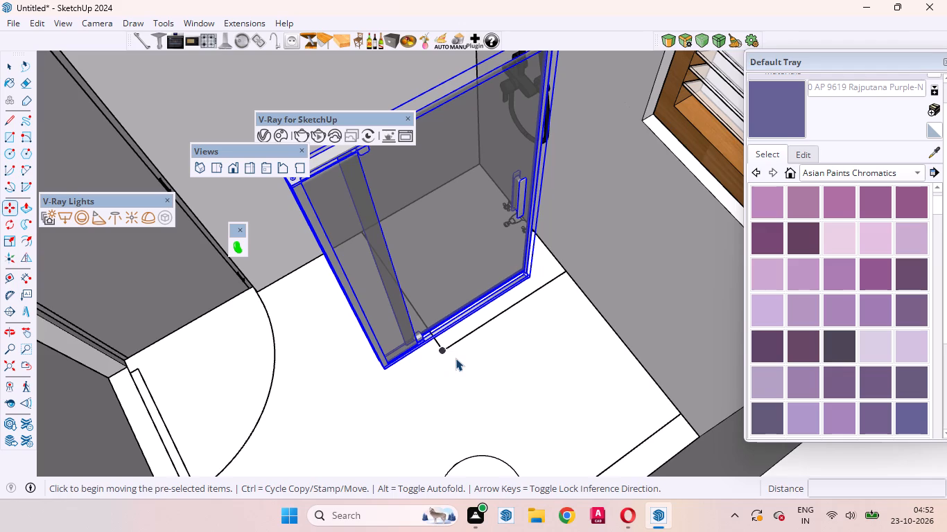
{"action": "right_click", "coordinate": [447, 278]}
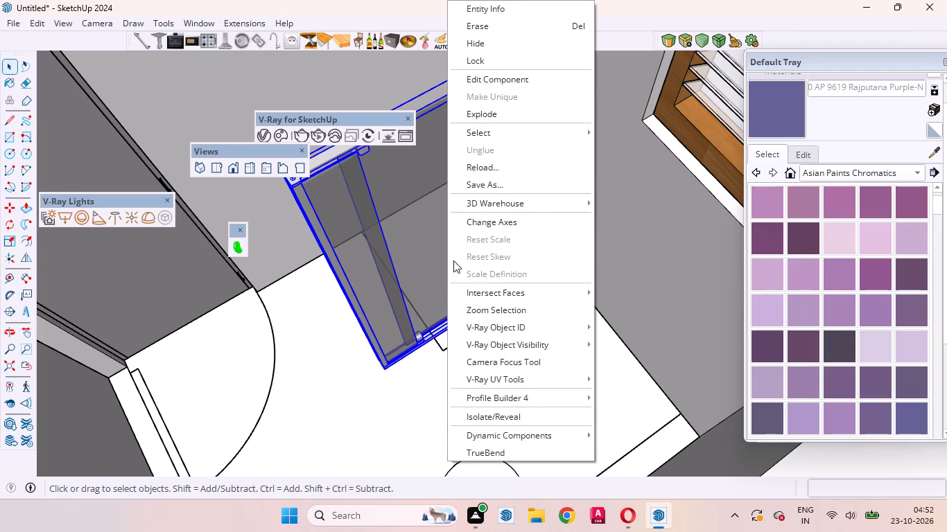
{"action": "left_click", "coordinate": [487, 120]}
{"action": "left_click", "coordinate": [439, 335]}
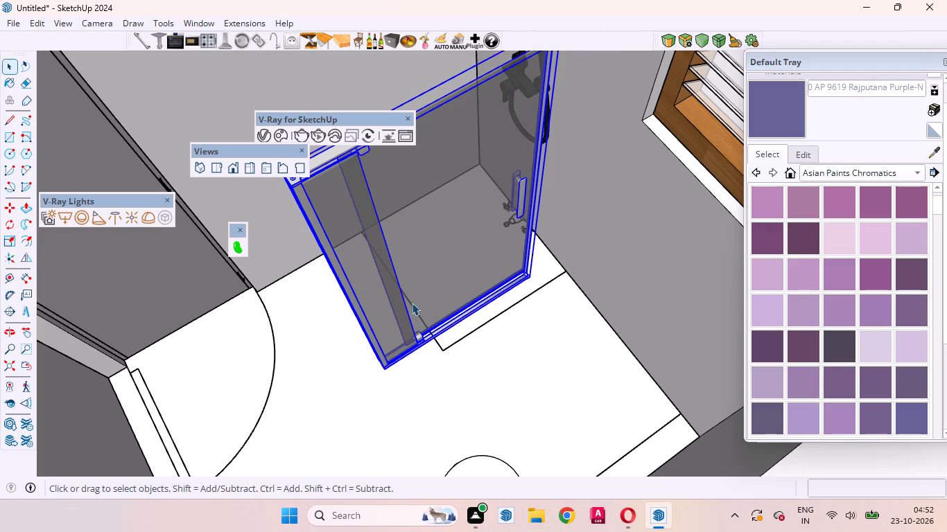
Delete the glass shower door from the bathroom's shower area.
{"action": "left_click", "coordinate": [419, 246]}
{"action": "scroll", "coordinate": [471, 394], "scroll_direction": "down", "scroll_amount": 10}
{"action": "left_click", "coordinate": [675, 166]}
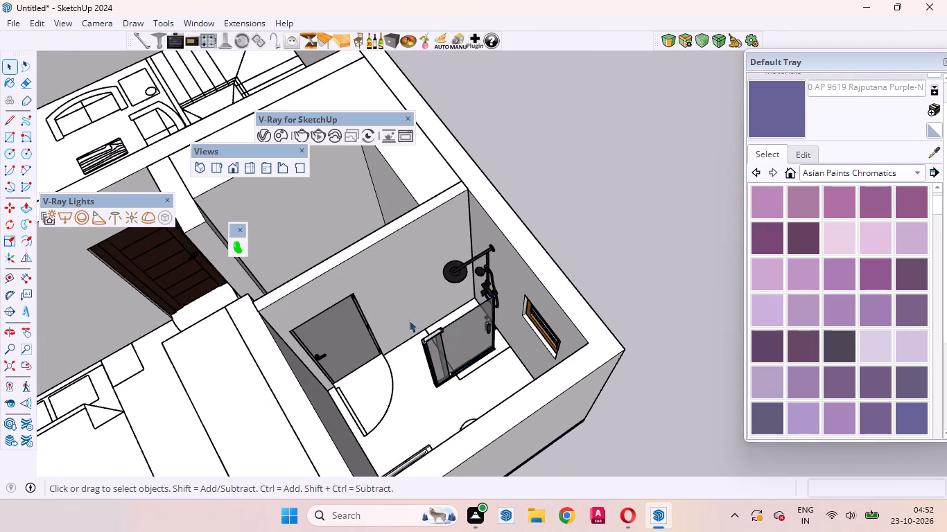
{"action": "scroll", "coordinate": [406, 344], "scroll_direction": "up", "scroll_amount": 10}
{"action": "left_click", "coordinate": [562, 333]}
{"action": "middle_click_drag", "start_coordinate": [550, 343], "coordinate": [410, 290]}
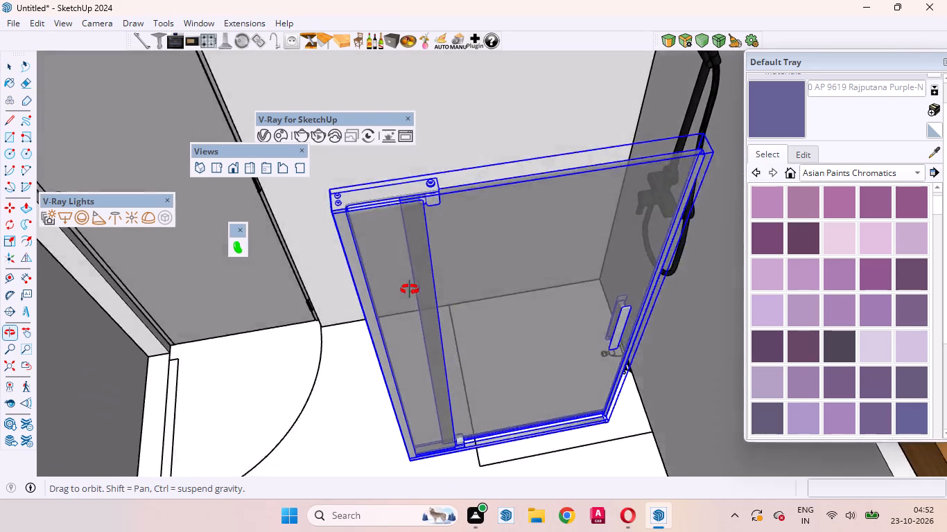
{"action": "middle_click_drag", "start_coordinate": [410, 290], "coordinate": [473, 269]}
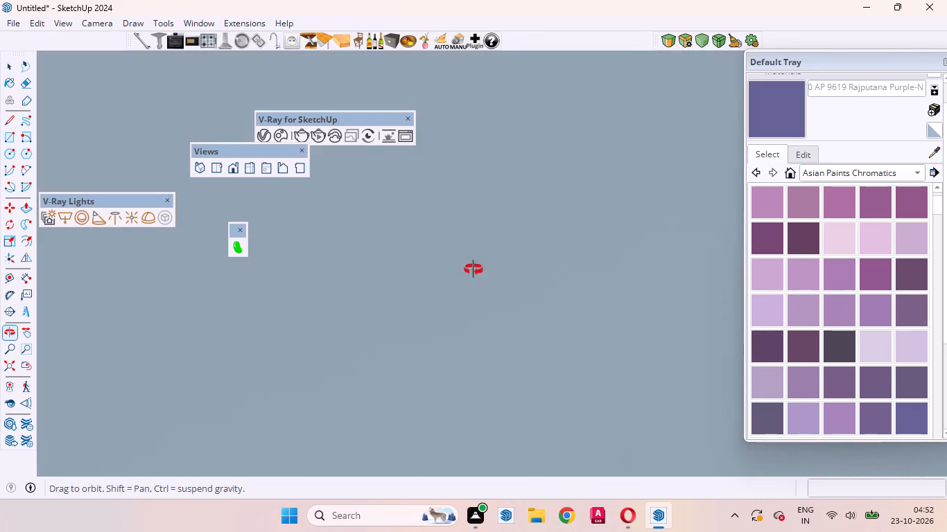
{"action": "middle_click_drag", "start_coordinate": [473, 269], "coordinate": [482, 360]}
{"action": "scroll", "coordinate": [427, 333], "scroll_direction": "down", "scroll_amount": 5}
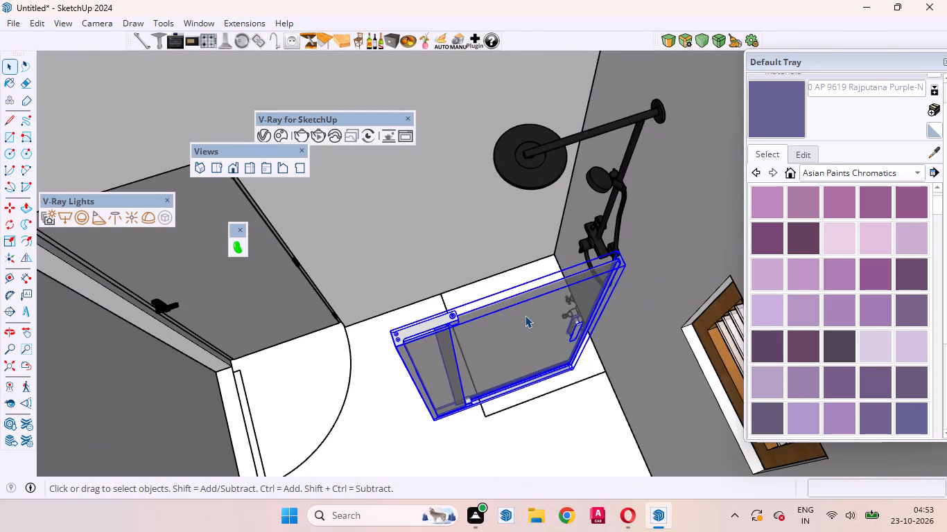
{"action": "key", "text": "Delete"}
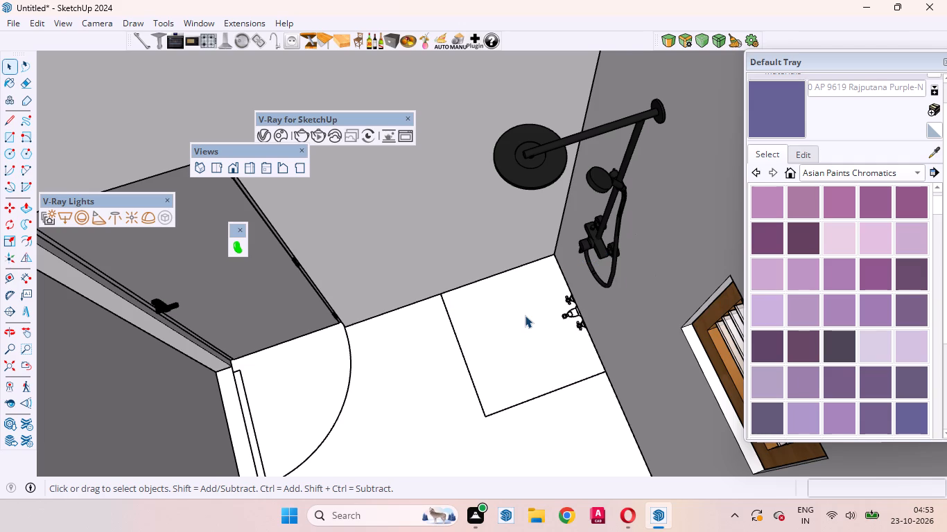
Create two guides offset 3" outward from the two open edges of the shower outline on the bathroom floor.
{"action": "scroll", "coordinate": [516, 334], "scroll_direction": "down", "scroll_amount": 4}
{"action": "scroll", "coordinate": [517, 346], "scroll_direction": "up", "scroll_amount": 2}
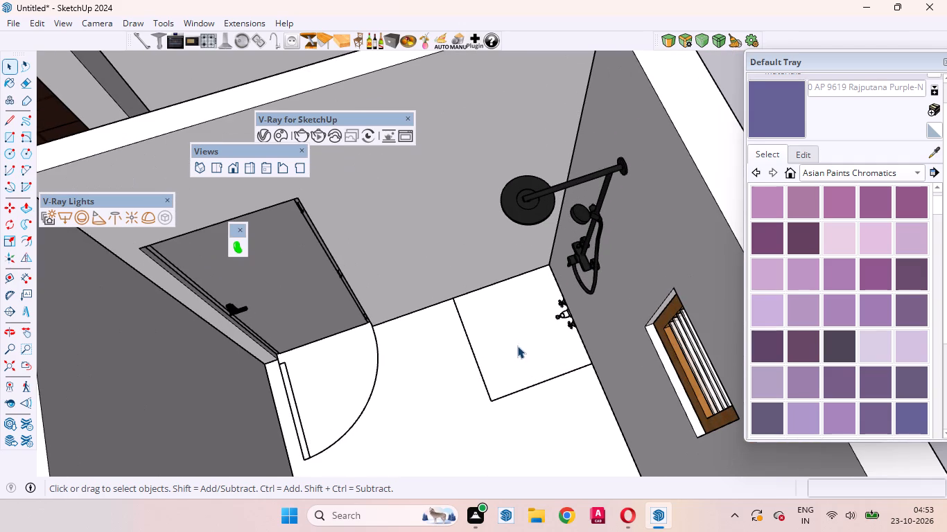
{"action": "key", "text": "t"}
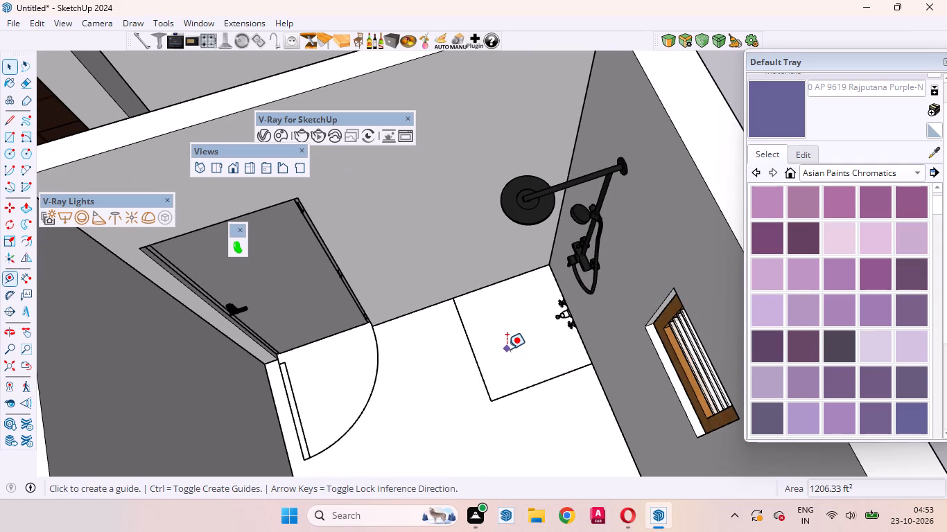
{"action": "scroll", "coordinate": [498, 375], "scroll_direction": "up", "scroll_amount": 5}
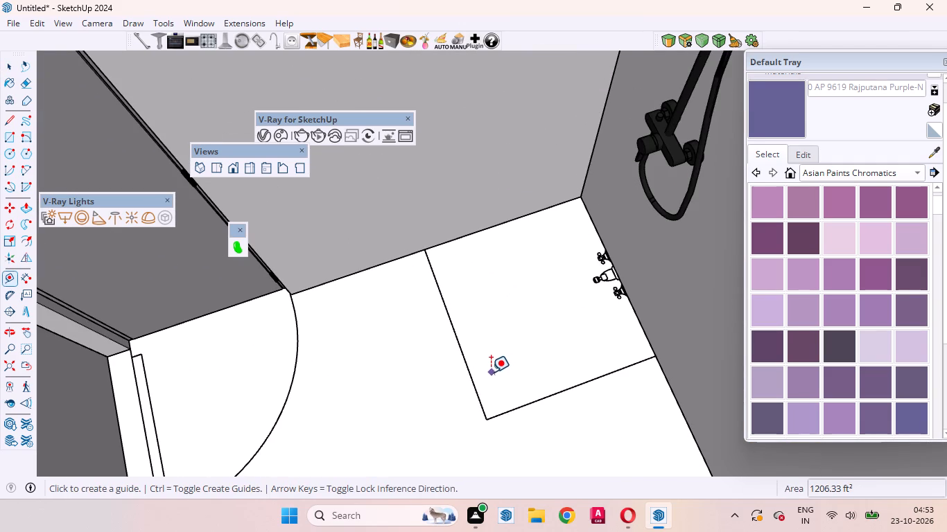
{"action": "left_click", "coordinate": [467, 369]}
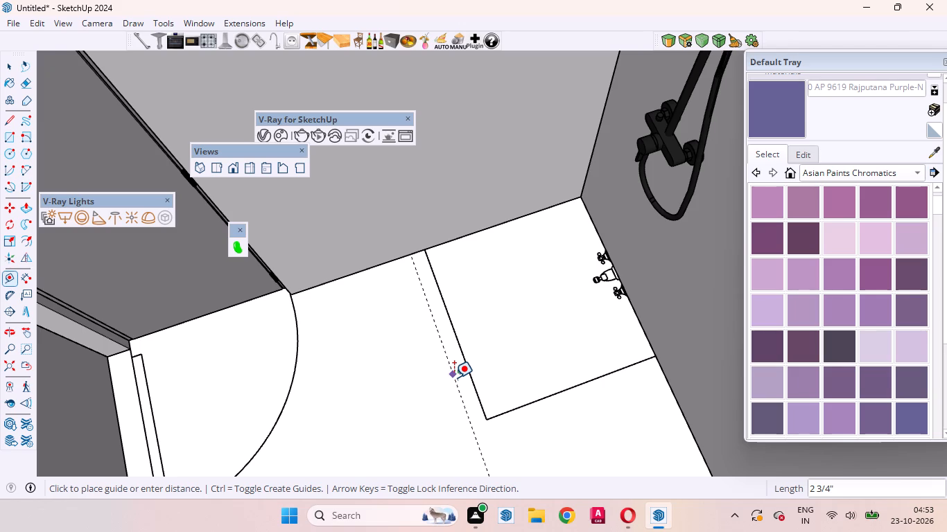
{"action": "key", "text": "3"}
{"action": "key", "text": "Return"}
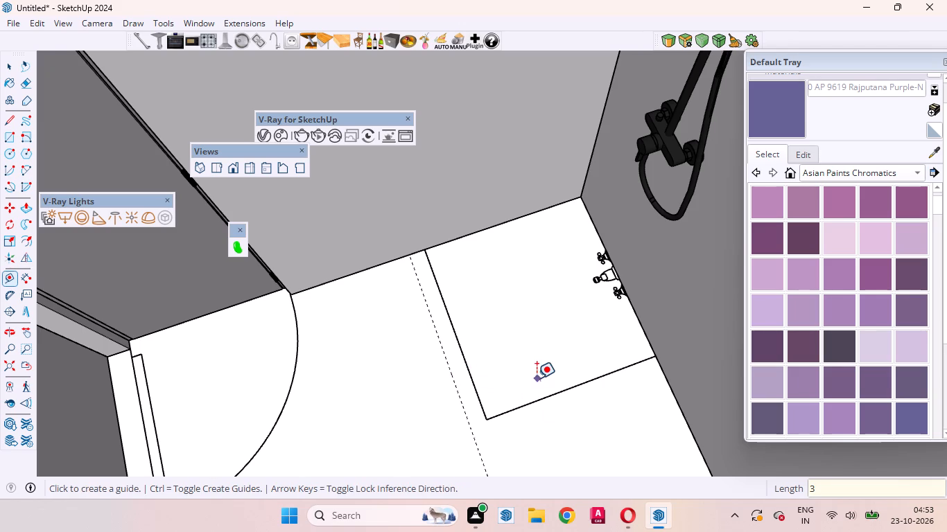
{"action": "left_click", "coordinate": [536, 402]}
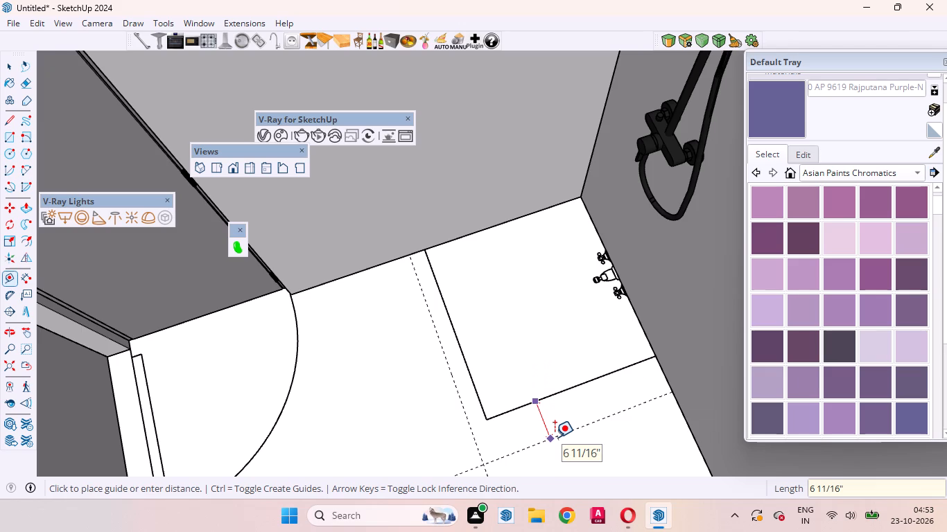
{"action": "key", "text": "3"}
{"action": "key", "text": "Return"}
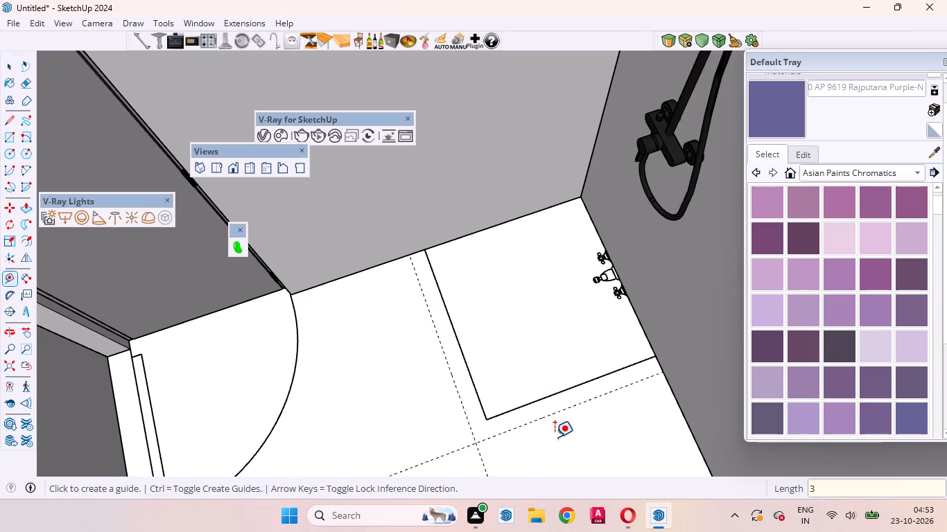
{"action": "key", "text": "space"}
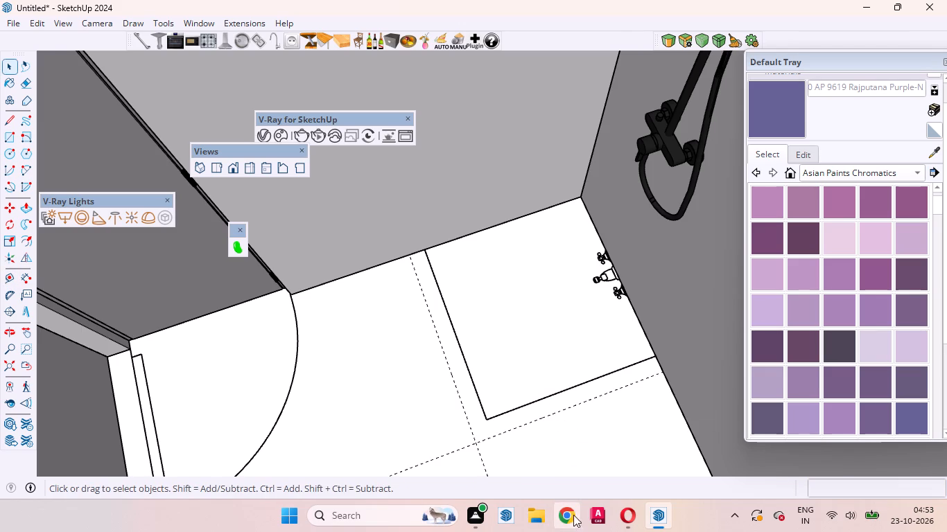
In a new group, draw two 3" wide rectangles between the shower outline and the guides, about 3' and 2' 10 1/2" long.
{"action": "scroll", "coordinate": [573, 496], "scroll_direction": "down", "scroll_amount": 5}
{"action": "scroll", "coordinate": [543, 398], "scroll_direction": "down", "scroll_amount": 5}
{"action": "scroll", "coordinate": [481, 389], "scroll_direction": "down", "scroll_amount": 4}
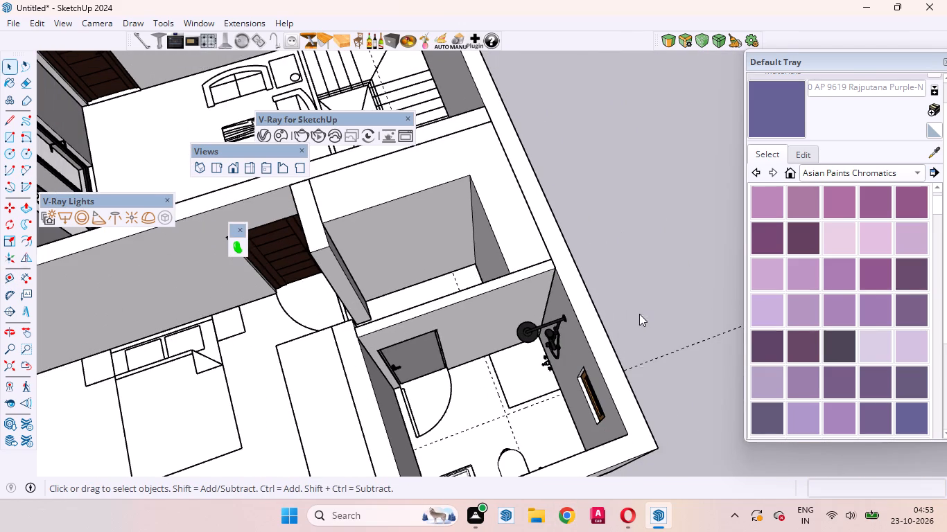
{"action": "right_click", "coordinate": [639, 314]}
{"action": "left_click", "coordinate": [667, 358]}
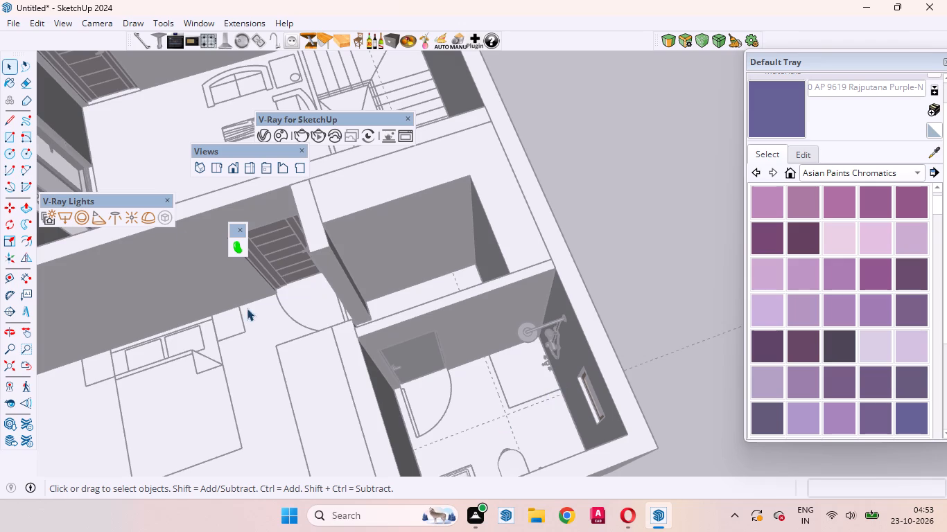
{"action": "left_click", "coordinate": [3, 143]}
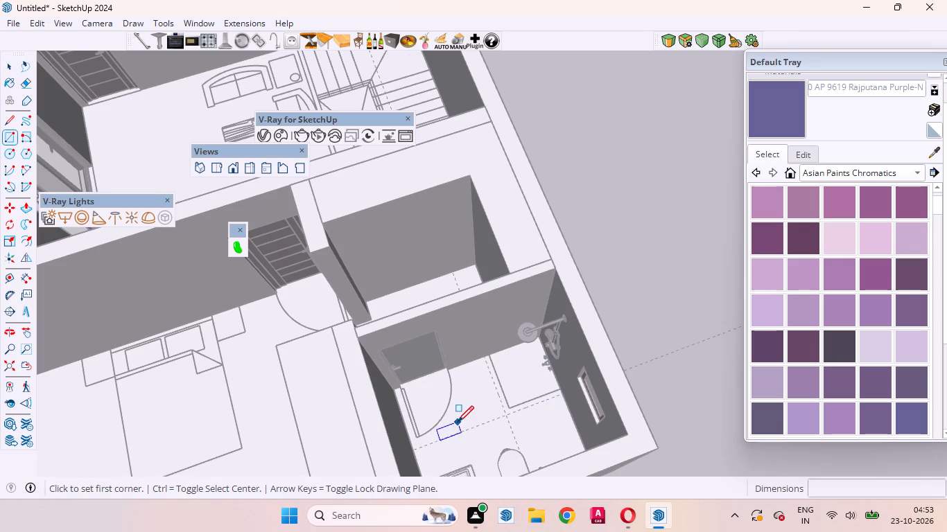
{"action": "scroll", "coordinate": [458, 422], "scroll_direction": "up", "scroll_amount": 8}
{"action": "left_click", "coordinate": [494, 284]}
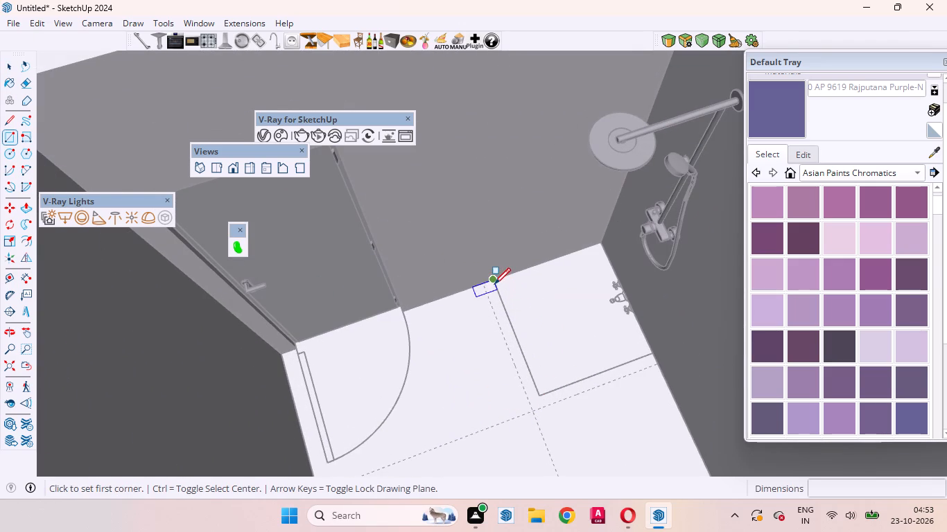
{"action": "left_click", "coordinate": [532, 410]}
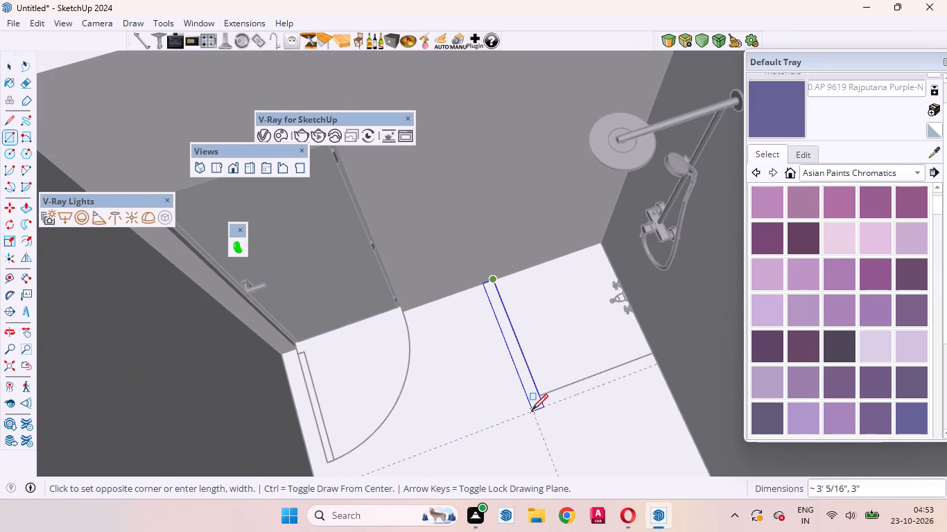
{"action": "left_click", "coordinate": [531, 409]}
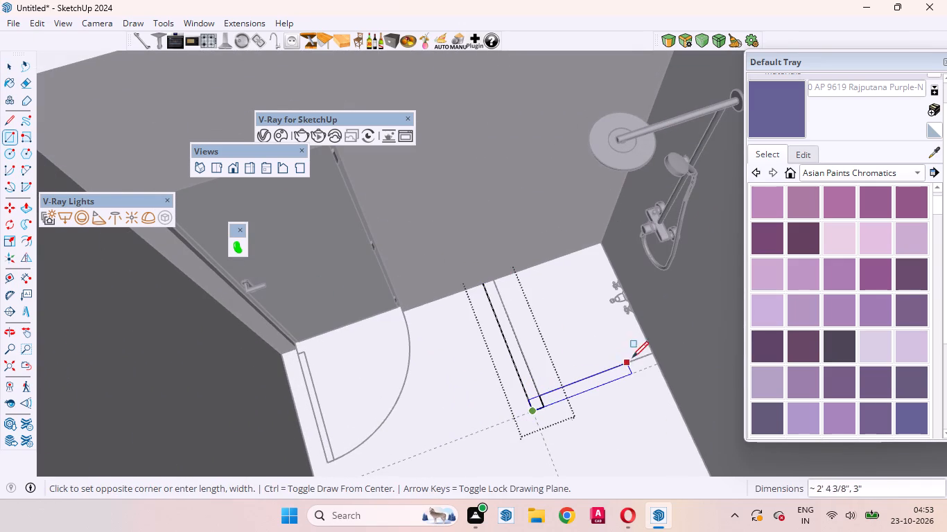
{"action": "left_click", "coordinate": [651, 355]}
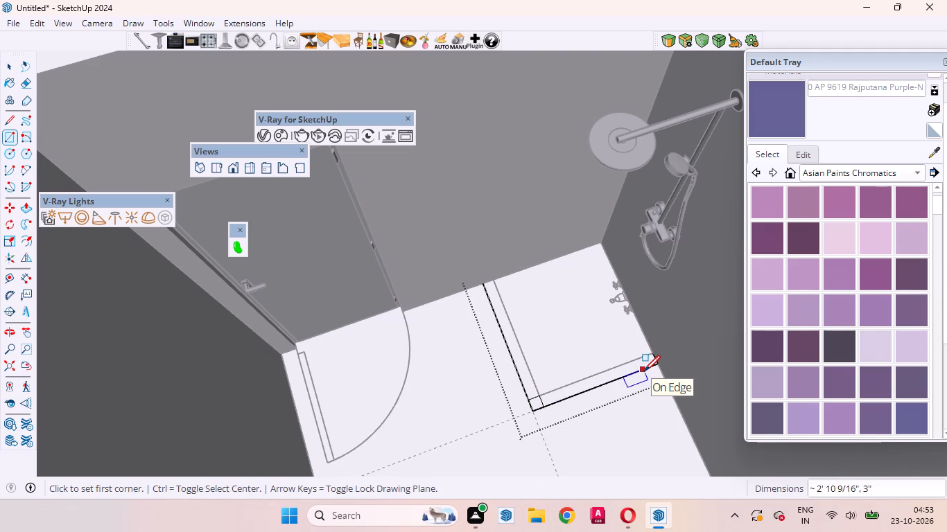
{"action": "key", "text": "space"}
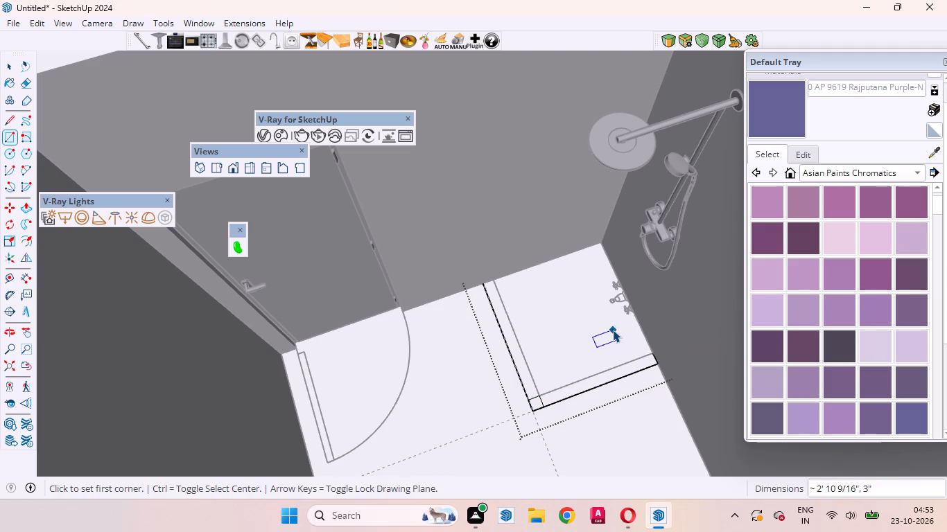
Delete the two inner edges where the rectangles overlap at the corner, merging them into one L-shaped face.
{"action": "scroll", "coordinate": [531, 426], "scroll_direction": "up", "scroll_amount": 10}
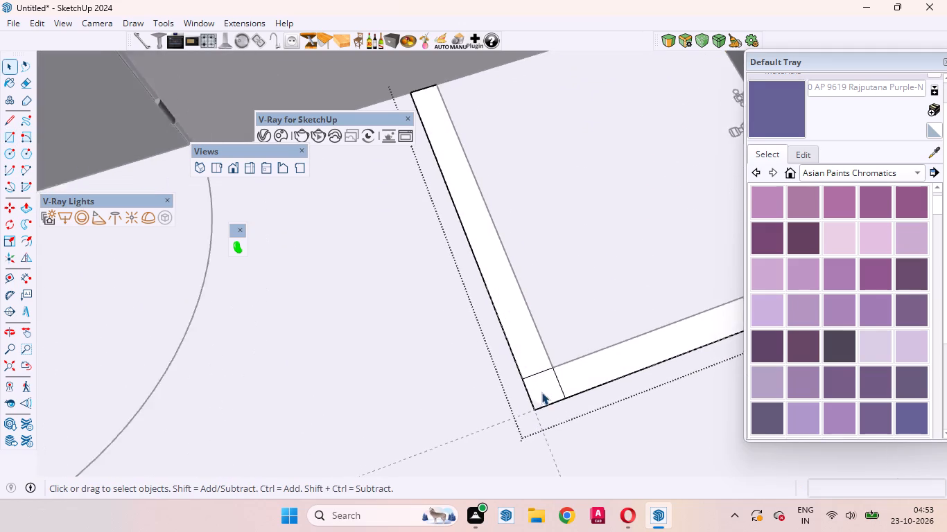
{"action": "scroll", "coordinate": [541, 392], "scroll_direction": "up", "scroll_amount": 1}
{"action": "left_click", "coordinate": [560, 381]}
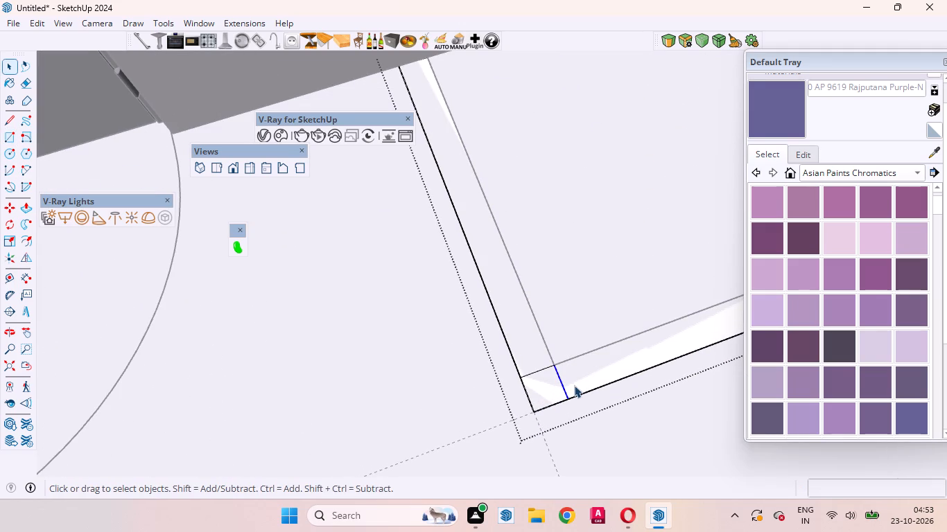
{"action": "key", "text": "Delete"}
{"action": "left_click", "coordinate": [533, 371]}
{"action": "key", "text": "Delete"}
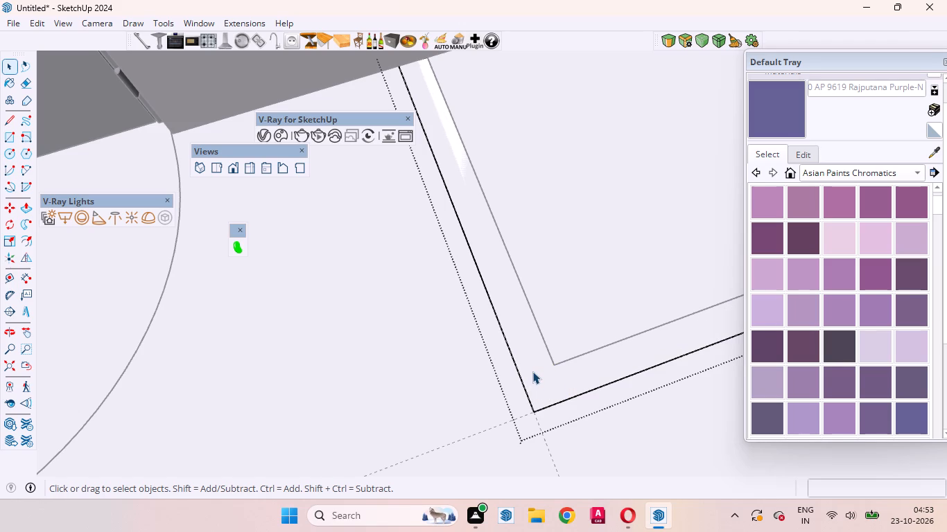
Push/Pull the L-shaped face up 9' 4" to form the walls of the shower enclosure.
{"action": "key", "text": "p"}
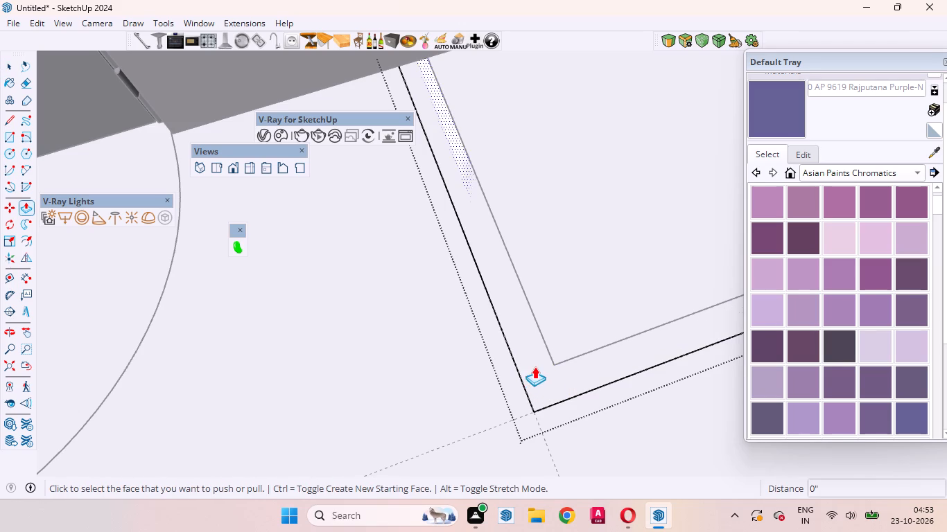
{"action": "left_click", "coordinate": [535, 366]}
{"action": "scroll", "coordinate": [516, 304], "scroll_direction": "down", "scroll_amount": 16}
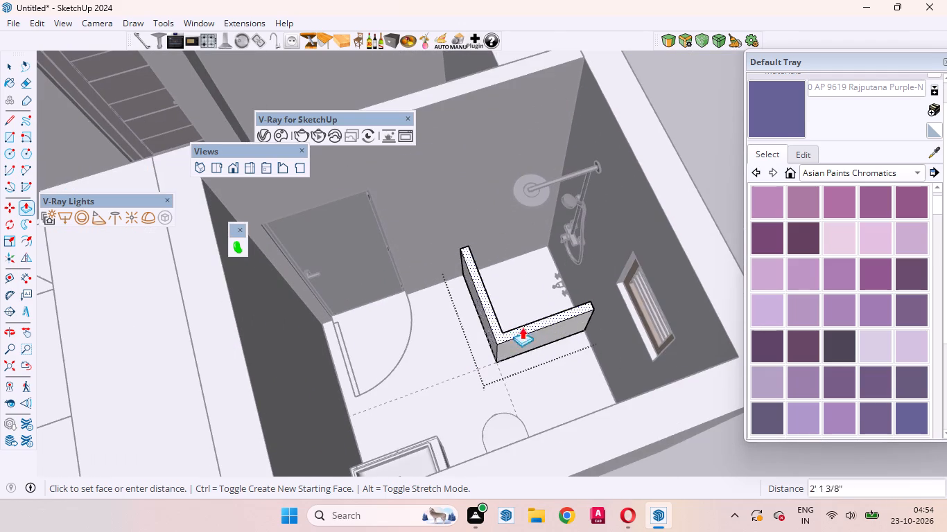
{"action": "left_click", "coordinate": [618, 452]}
{"action": "middle_click_drag", "start_coordinate": [546, 319], "coordinate": [557, 325]}
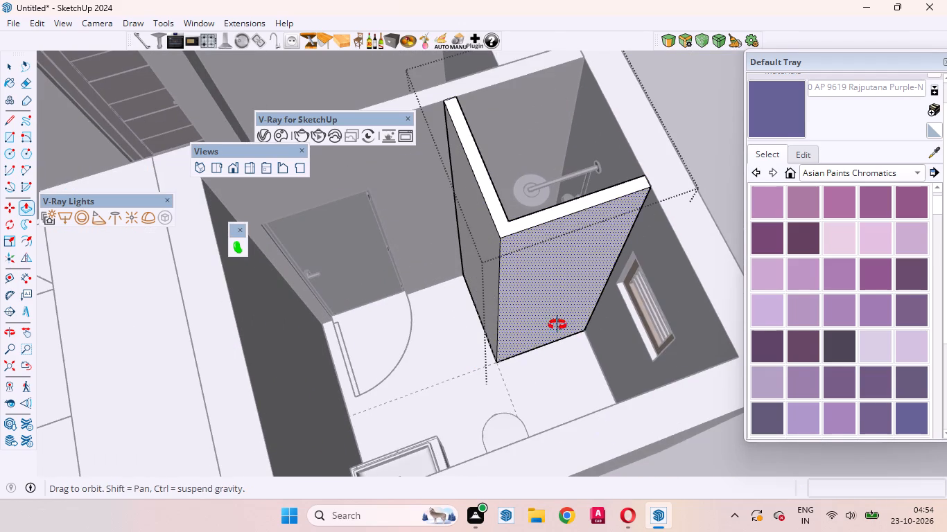
{"action": "middle_click_drag", "start_coordinate": [557, 325], "coordinate": [833, 323]}
{"action": "key", "text": "space"}
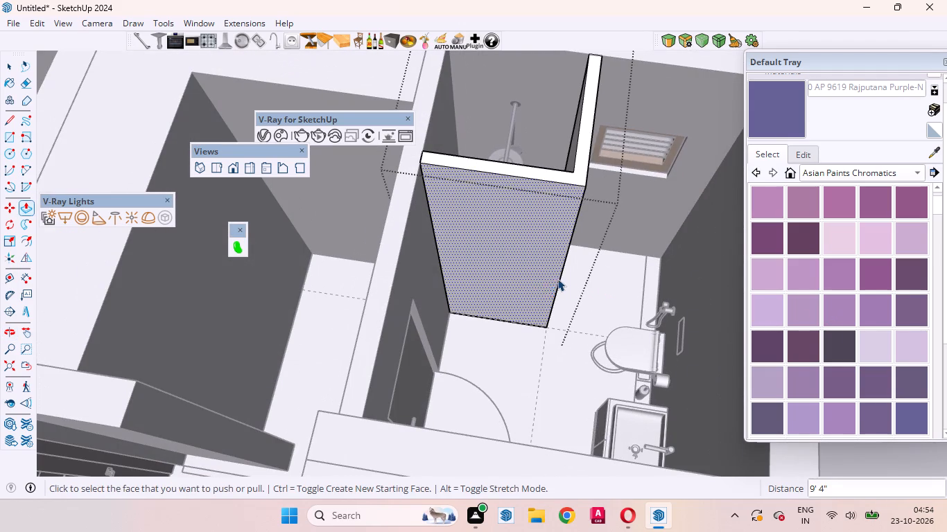
Offset the outline of the enclosure's outer face on the bathroom door side inward to form a narrow frame.
{"action": "middle_click_drag", "start_coordinate": [579, 284], "coordinate": [422, 231]}
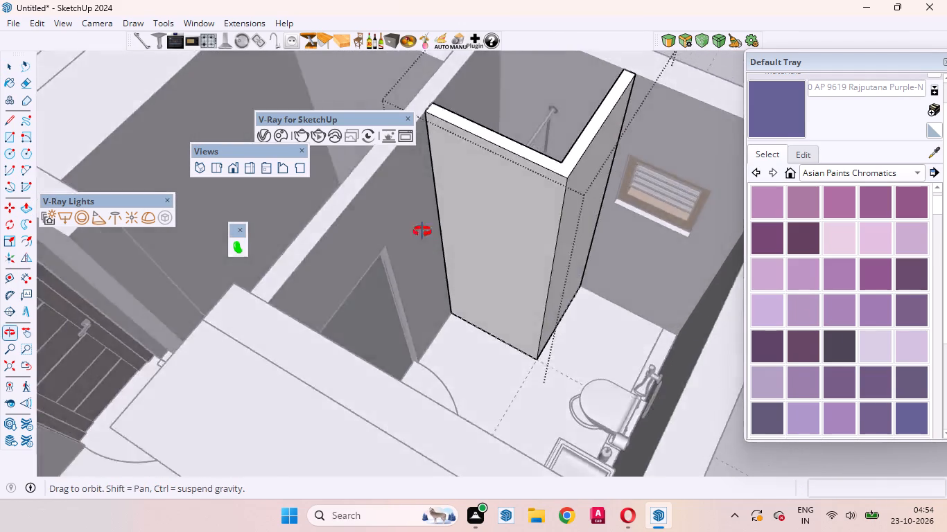
{"action": "middle_click_drag", "start_coordinate": [422, 231], "coordinate": [405, 222]}
{"action": "key", "text": "f"}
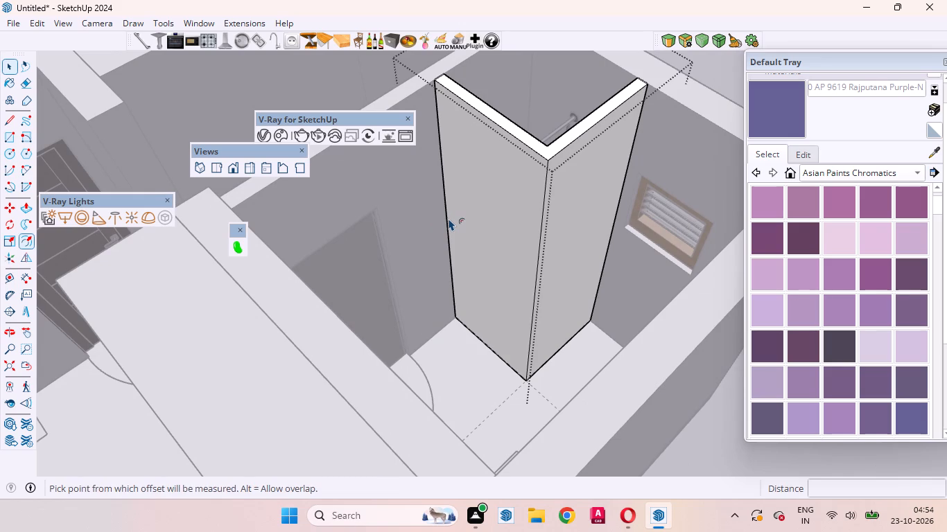
{"action": "left_click_drag", "start_coordinate": [462, 226], "coordinate": [464, 229]}
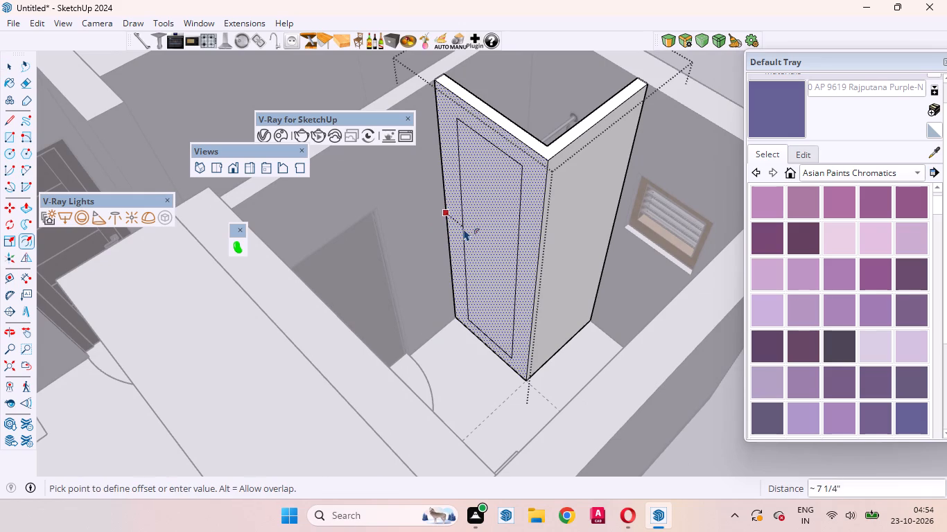
{"action": "left_click_drag", "start_coordinate": [464, 229], "coordinate": [456, 216]}
{"action": "key", "text": "space"}
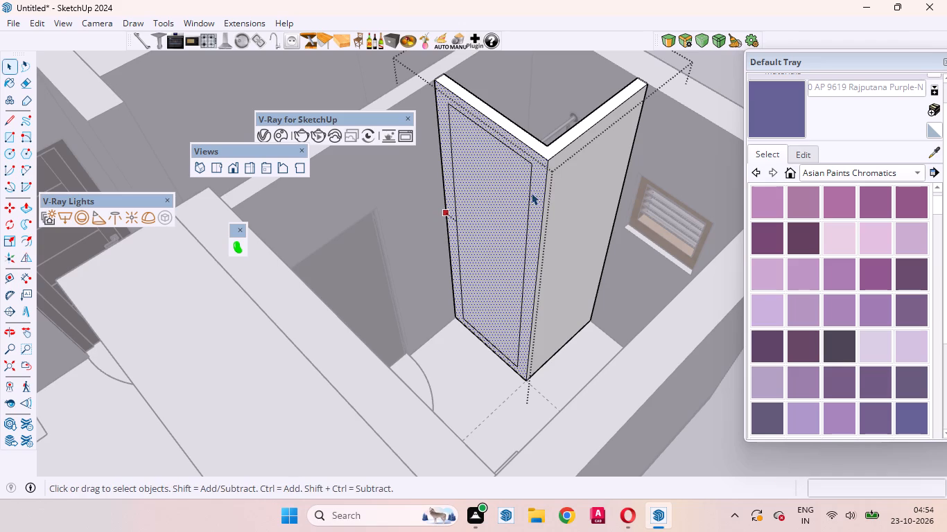
Undo the frame offset and the Push/Pull of the L-shaped enclosure face.
{"action": "key", "text": "space"}
{"action": "key", "text": "ctrl+z"}
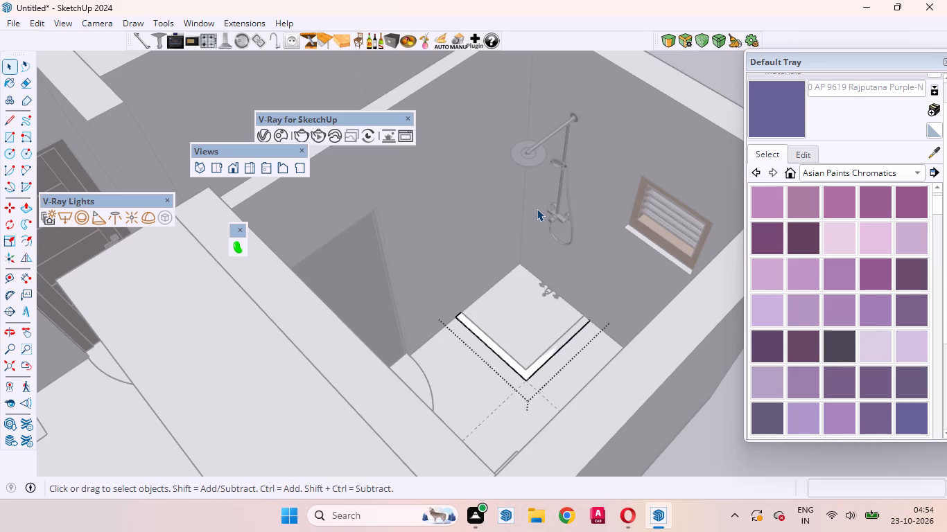
Push/Pull the L-shaped face up again by the same 9' 4" to rebuild the enclosure walls.
{"action": "key", "text": "p"}
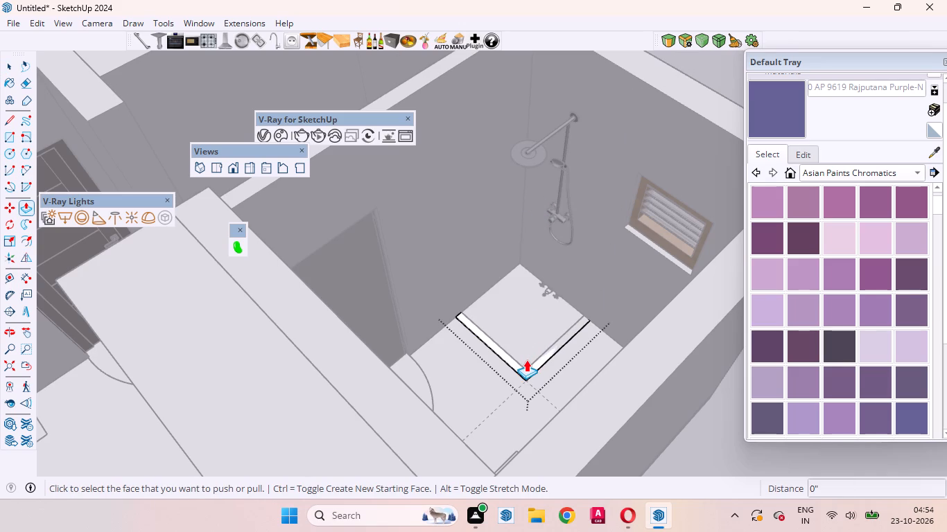
{"action": "double_click", "coordinate": [524, 362]}
{"action": "double_click", "coordinate": [518, 367]}
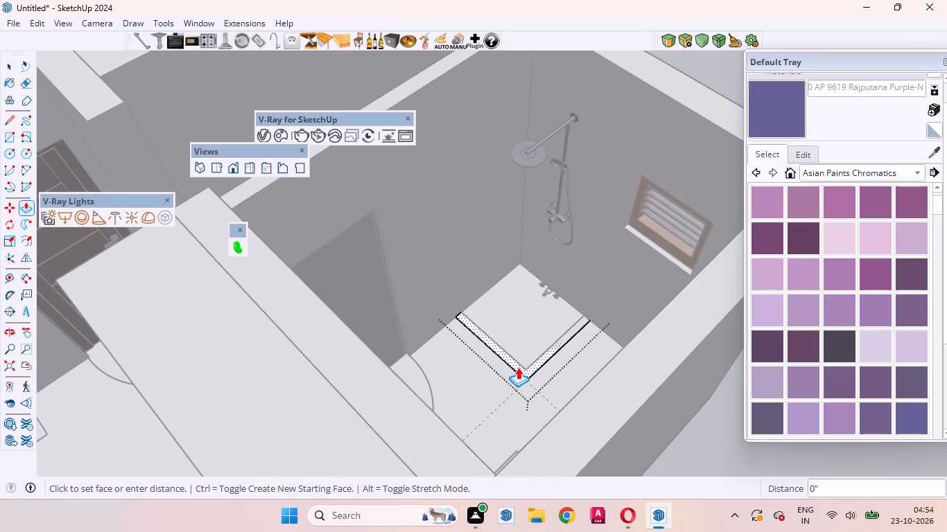
{"action": "key", "text": "space"}
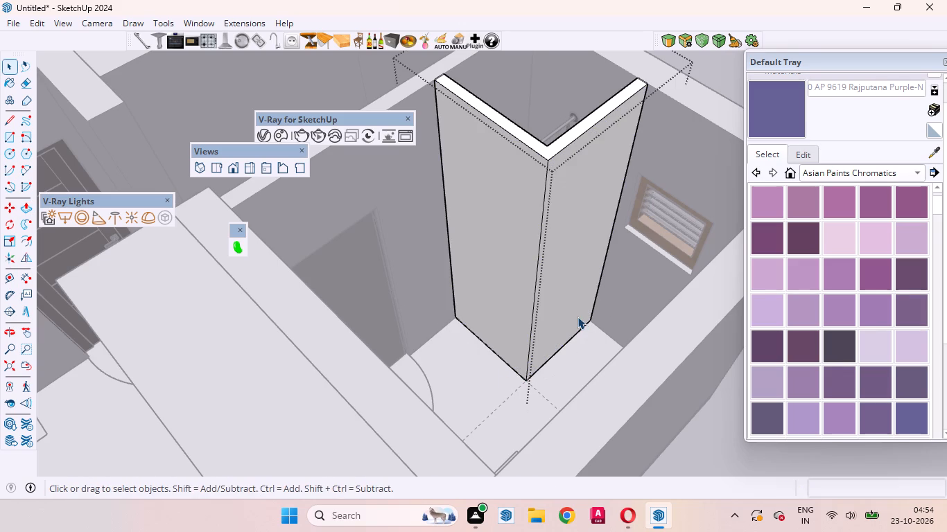
Offset the outline of the enclosure's window-side outer face inward 3" to form a frame.
{"action": "scroll", "coordinate": [567, 147], "scroll_direction": "up", "scroll_amount": 4}
{"action": "middle_click_drag", "start_coordinate": [575, 159], "coordinate": [555, 166]}
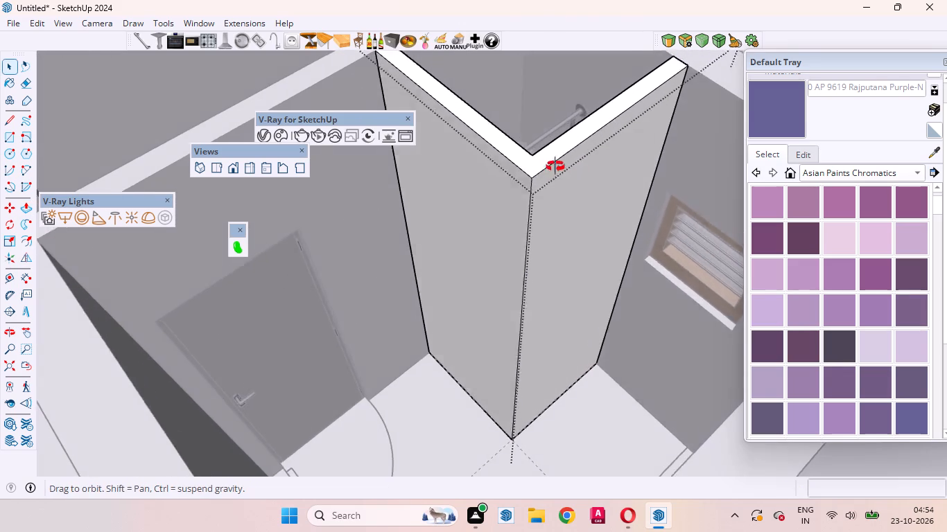
{"action": "middle_click_drag", "start_coordinate": [555, 166], "coordinate": [476, 163]}
{"action": "left_click", "coordinate": [551, 252]}
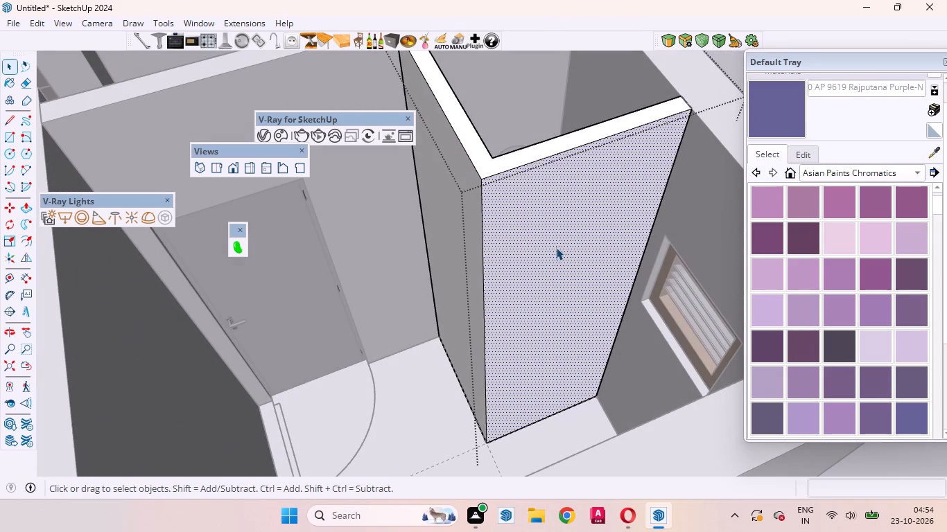
{"action": "key", "text": "f"}
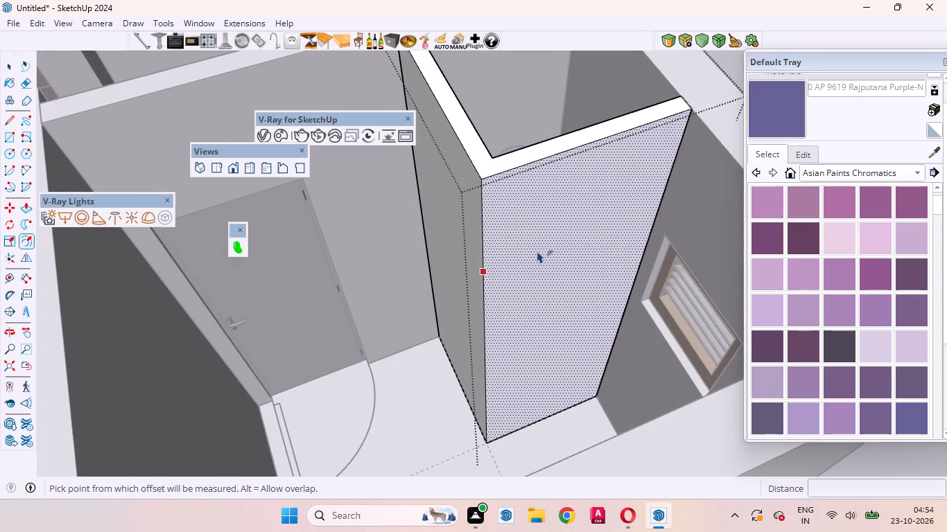
{"action": "left_click_drag", "start_coordinate": [533, 253], "coordinate": [502, 198]}
{"action": "key", "text": "3"}
{"action": "key", "text": "Return"}
{"action": "key", "text": "space"}
{"action": "left_click", "coordinate": [562, 251]}
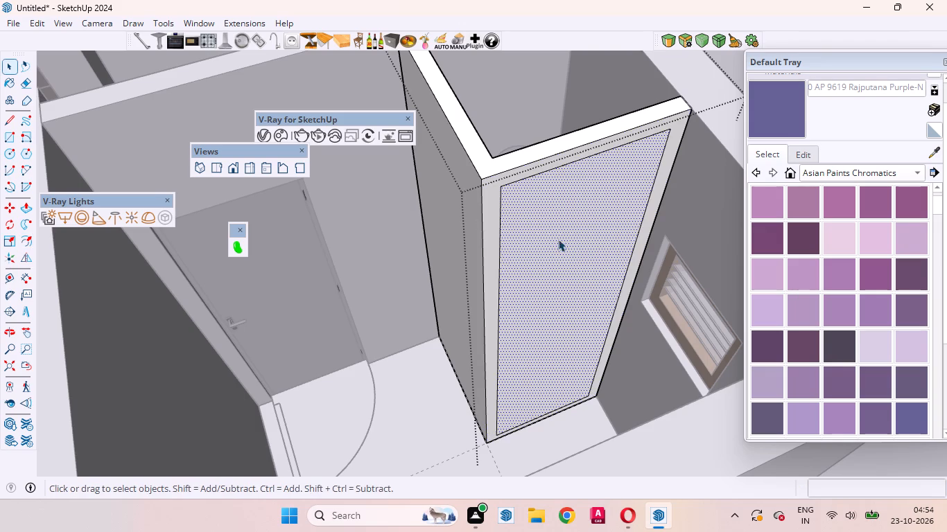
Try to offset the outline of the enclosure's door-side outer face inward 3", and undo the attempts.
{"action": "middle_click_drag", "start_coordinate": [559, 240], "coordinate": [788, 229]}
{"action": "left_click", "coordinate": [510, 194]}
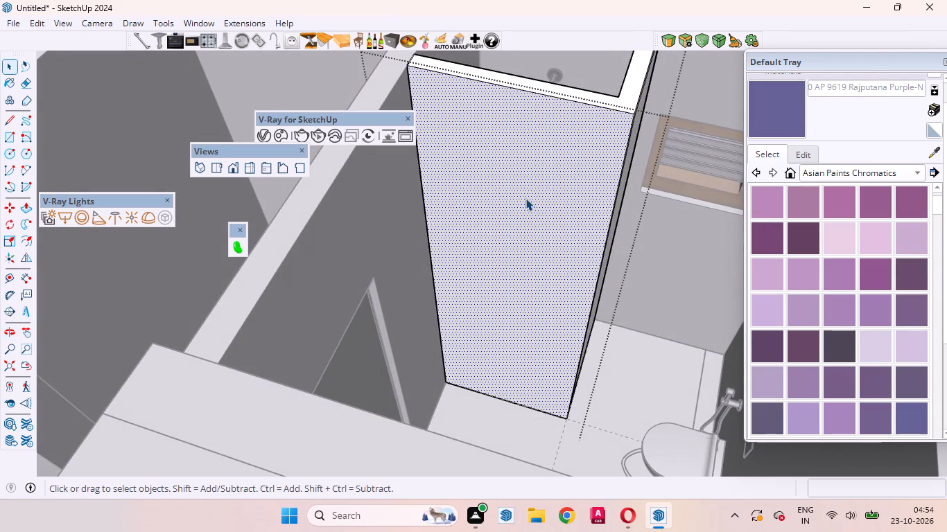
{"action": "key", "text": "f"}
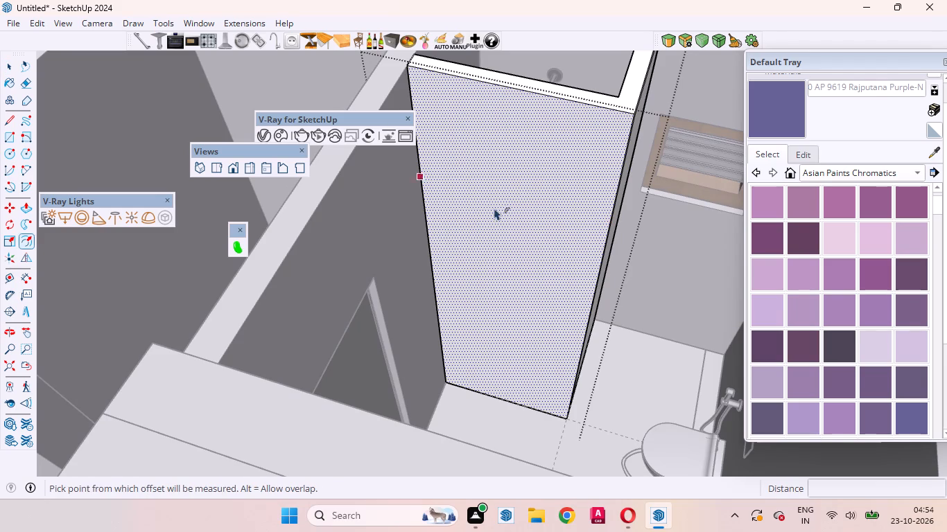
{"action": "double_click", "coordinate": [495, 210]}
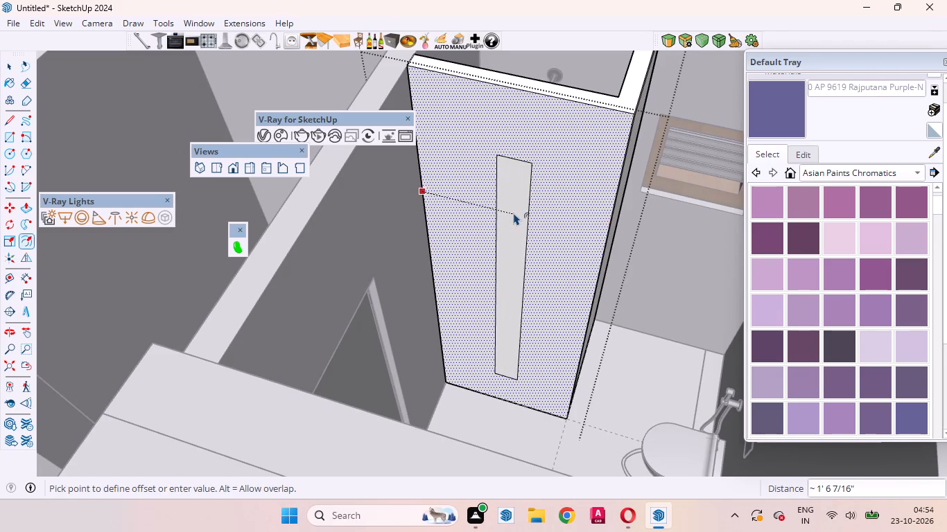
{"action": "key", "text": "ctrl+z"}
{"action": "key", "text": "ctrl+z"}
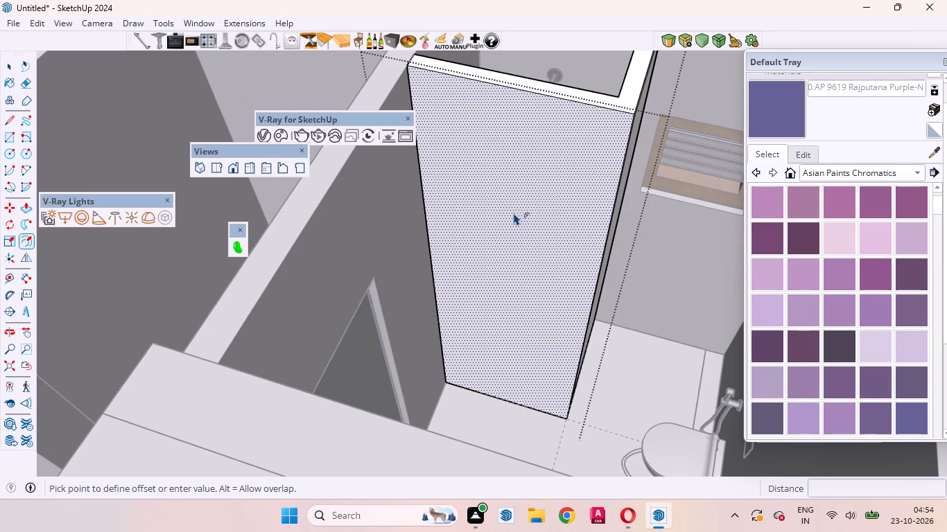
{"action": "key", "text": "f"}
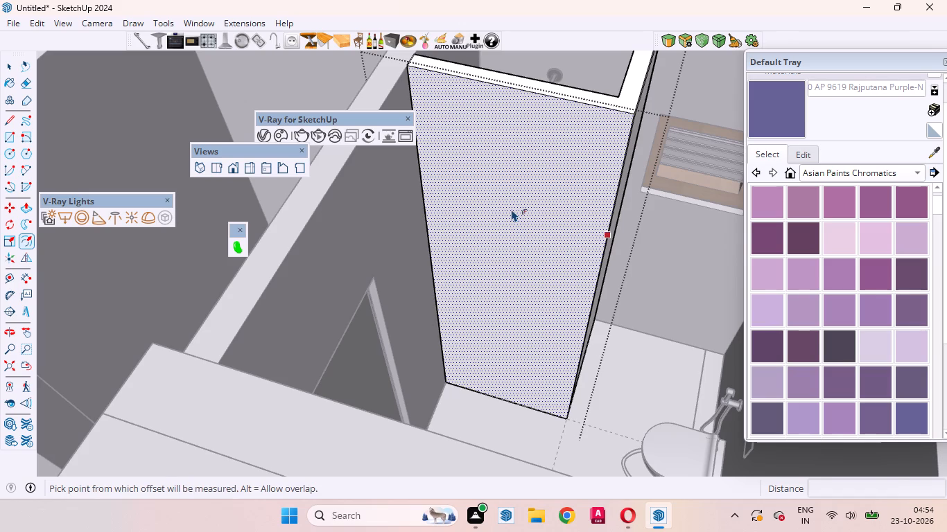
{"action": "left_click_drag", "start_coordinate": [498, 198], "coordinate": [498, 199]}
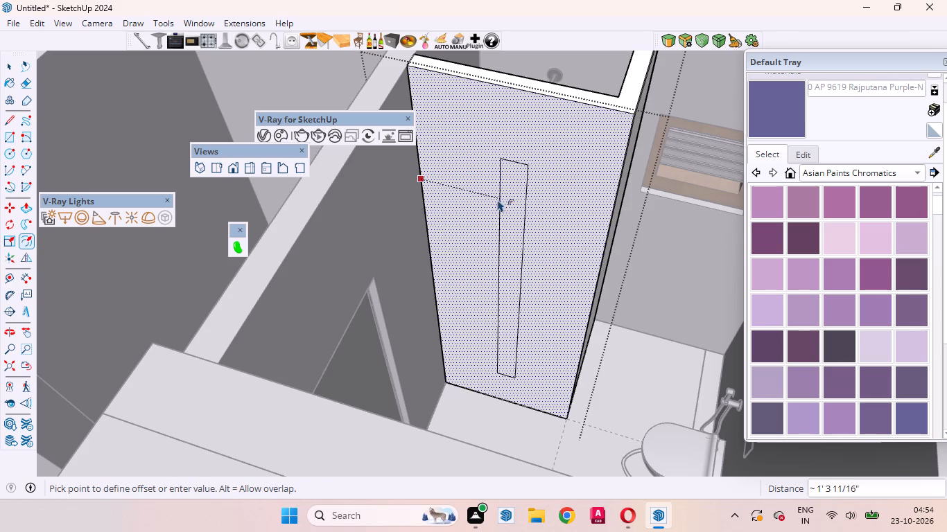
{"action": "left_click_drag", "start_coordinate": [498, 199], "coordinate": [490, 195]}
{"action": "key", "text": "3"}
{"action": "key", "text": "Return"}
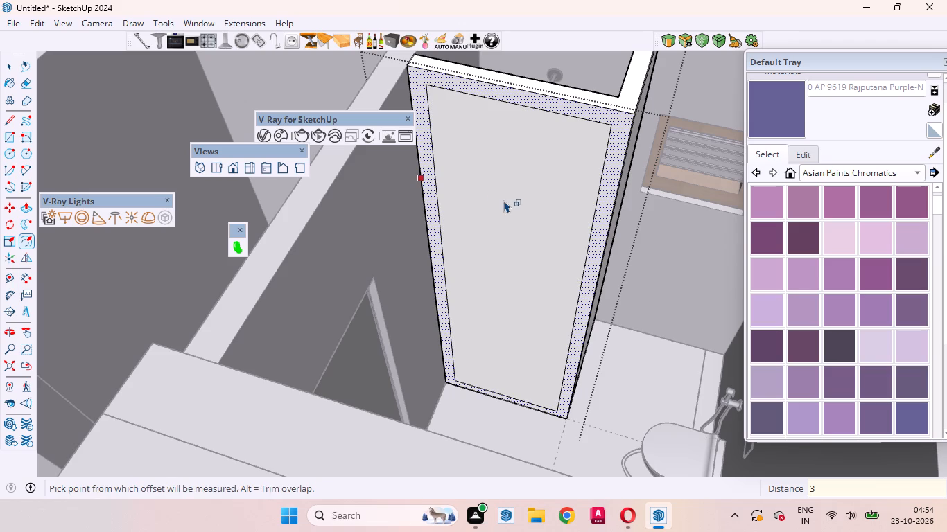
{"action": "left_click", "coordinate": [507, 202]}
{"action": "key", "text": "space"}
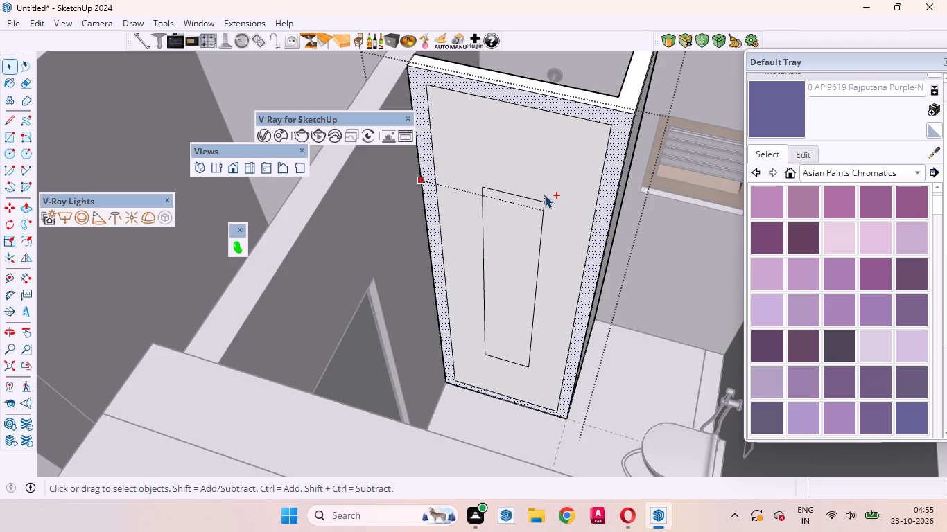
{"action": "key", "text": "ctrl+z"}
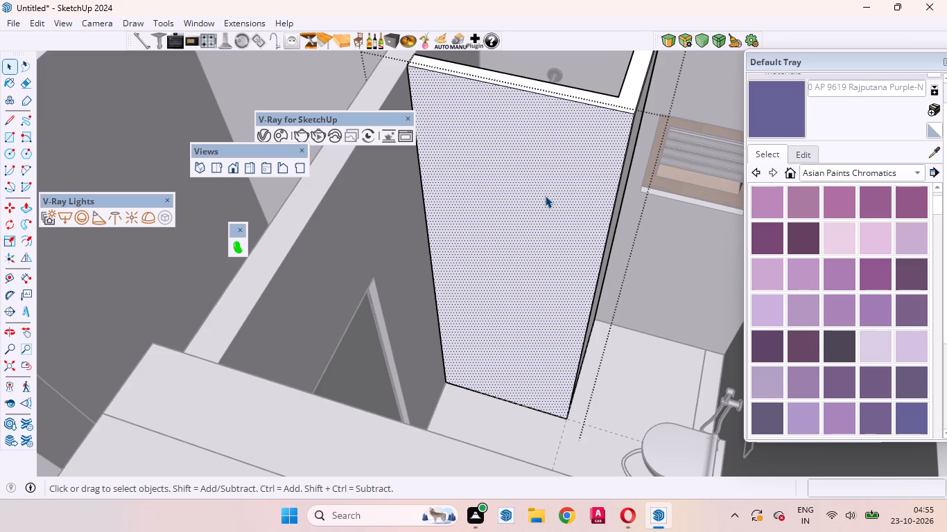
Offset the outline of the enclosure's door-side outer face inward 3" to form its frame, and close the group.
{"action": "key", "text": "f"}
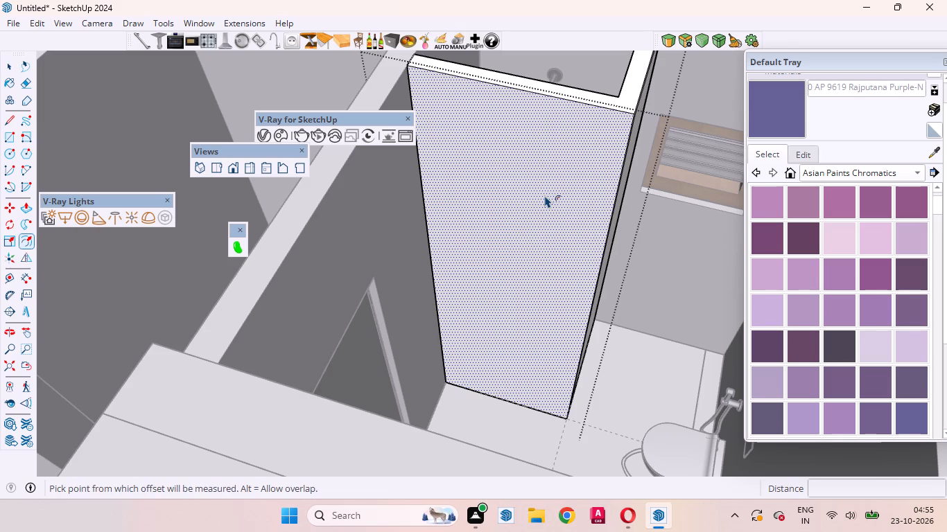
{"action": "left_click", "coordinate": [532, 188]}
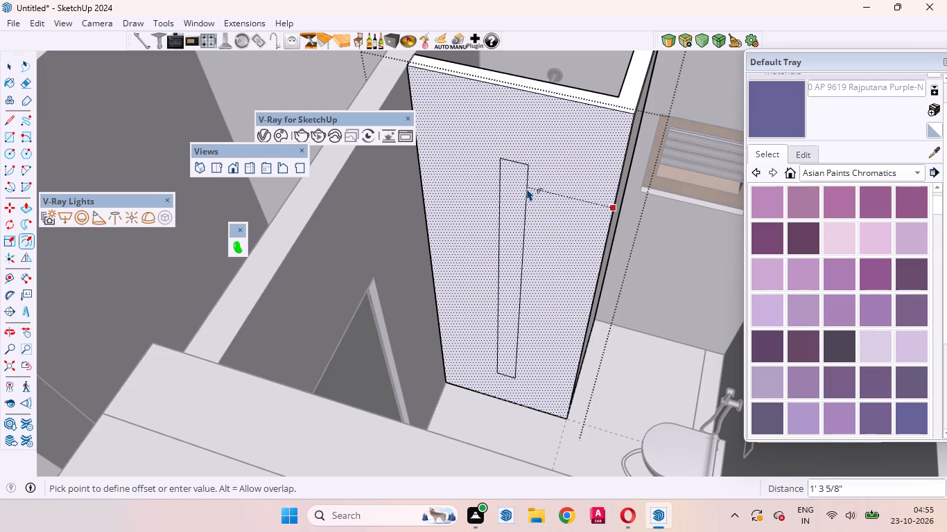
{"action": "key", "text": "3"}
{"action": "key", "text": "Return"}
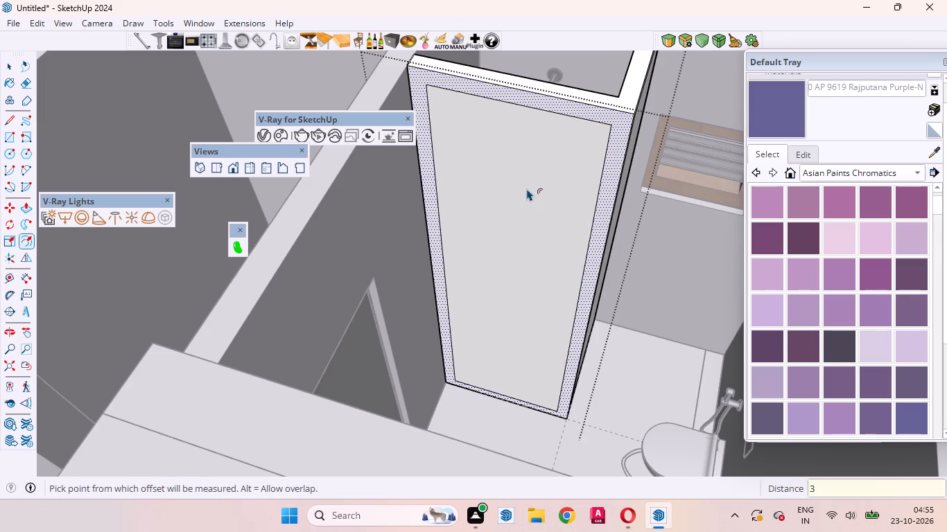
{"action": "key", "text": "space"}
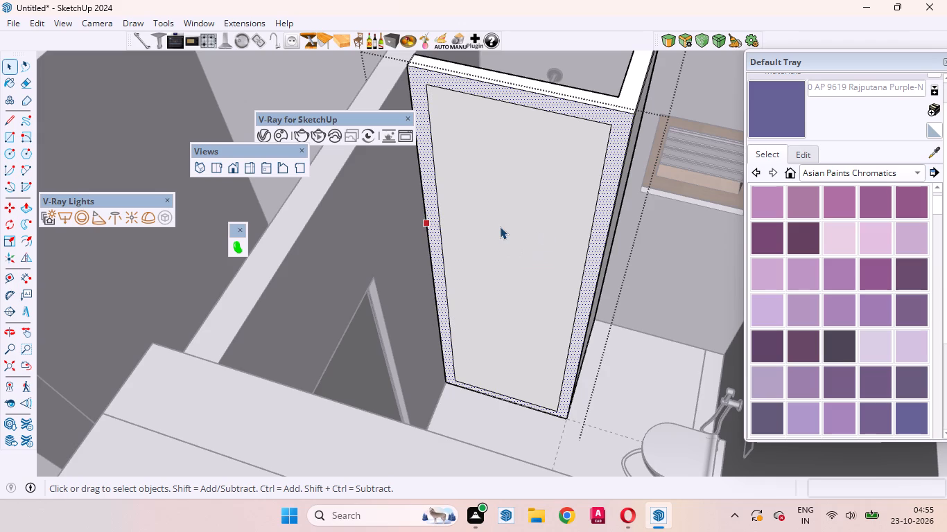
{"action": "key", "text": "Escape"}
{"action": "left_click", "coordinate": [517, 216]}
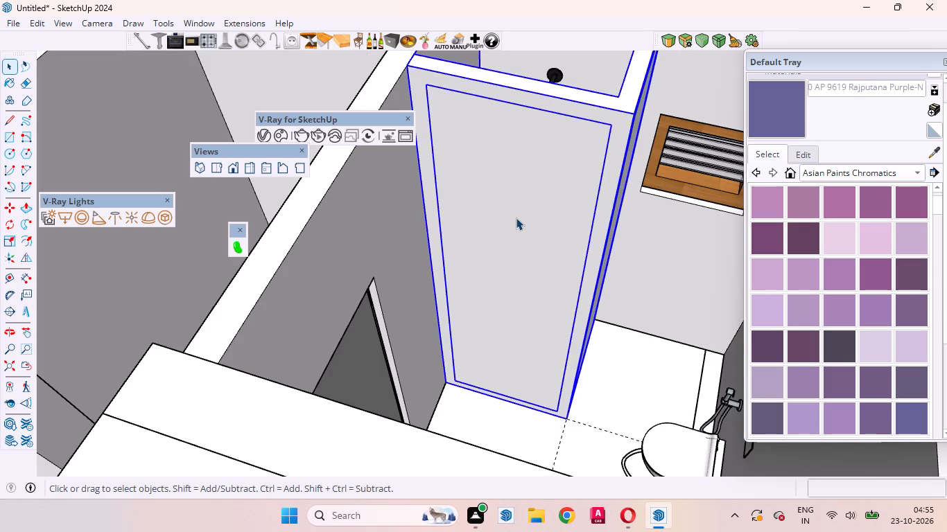
Reopen the enclosure group and Push/Pull the panel inside the door-side frame inward about 1 1/2".
{"action": "middle_click_drag", "start_coordinate": [562, 204], "coordinate": [411, 251]}
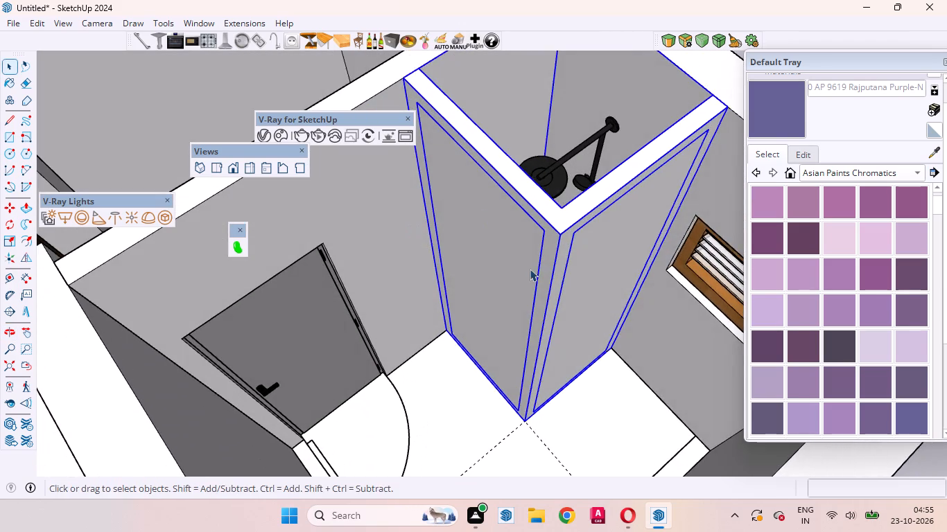
{"action": "scroll", "coordinate": [515, 278], "scroll_direction": "up", "scroll_amount": 4}
{"action": "double_click", "coordinate": [487, 251]}
{"action": "left_click", "coordinate": [465, 259]}
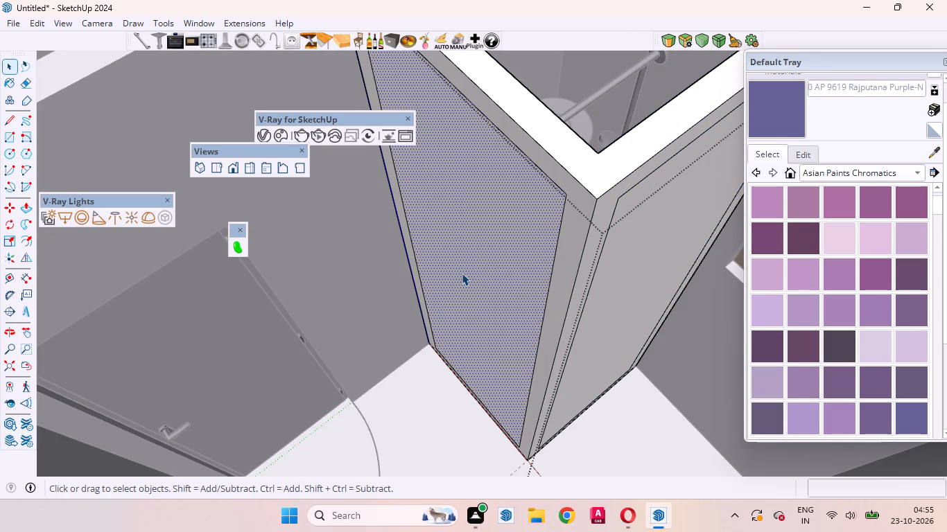
{"action": "middle_click_drag", "start_coordinate": [538, 282], "coordinate": [660, 281]}
{"action": "scroll", "coordinate": [406, 266], "scroll_direction": "down", "scroll_amount": 4}
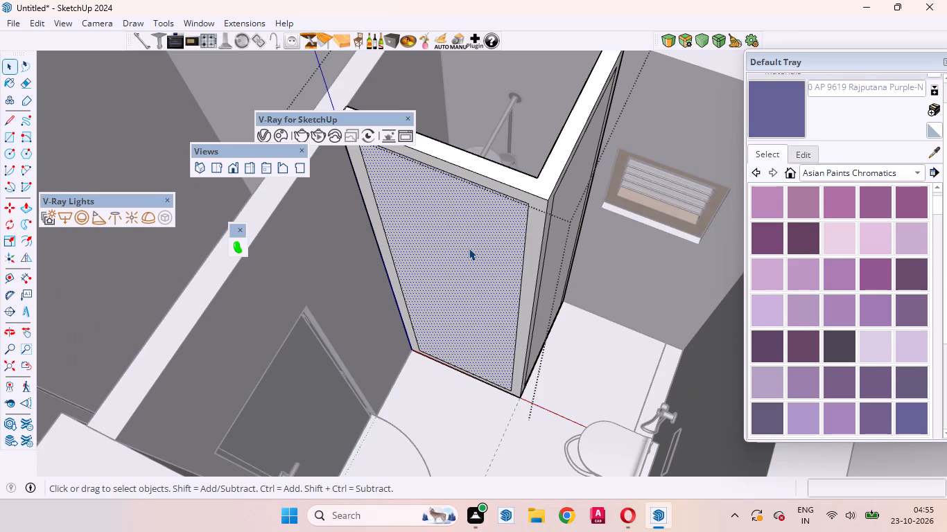
{"action": "key", "text": "p"}
{"action": "left_click_drag", "start_coordinate": [469, 248], "coordinate": [470, 245]}
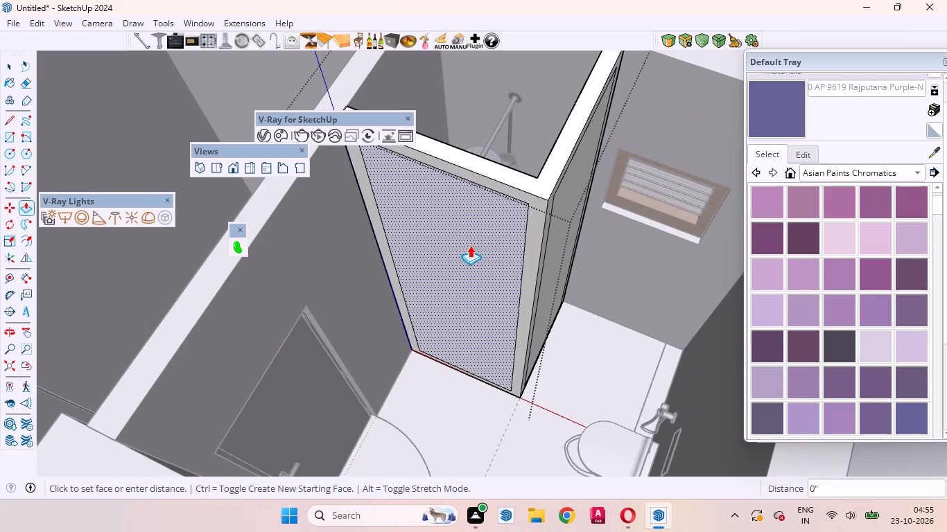
{"action": "left_click_drag", "start_coordinate": [470, 245], "coordinate": [478, 229]}
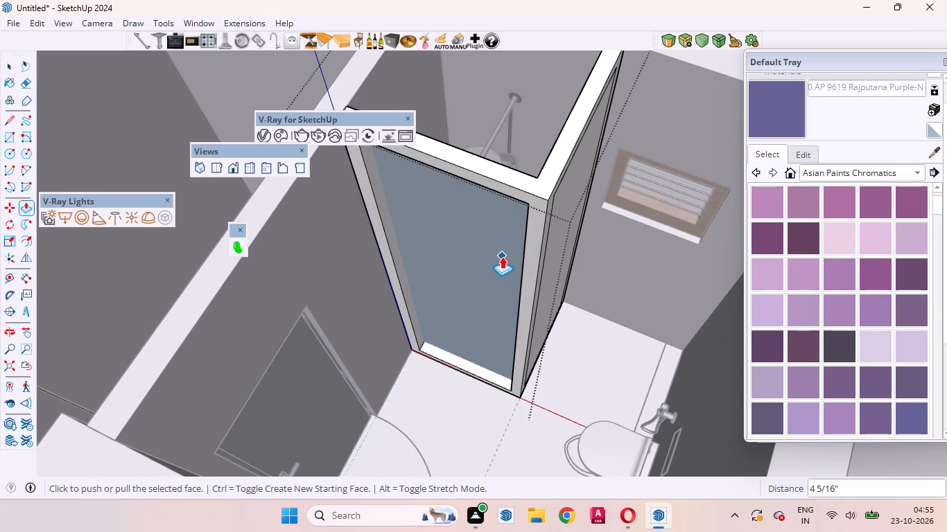
{"action": "left_click", "coordinate": [502, 256]}
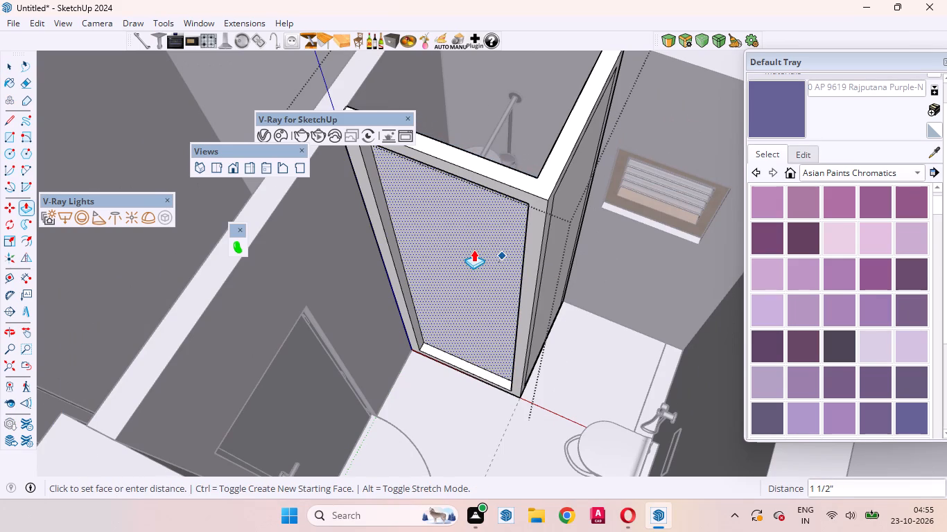
{"action": "left_click", "coordinate": [473, 249]}
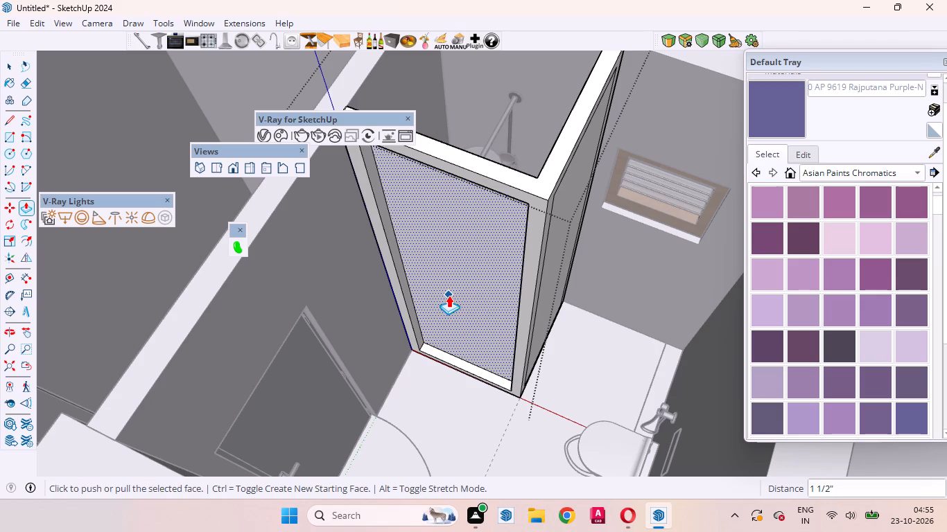
{"action": "key", "text": "space"}
Push/Pull the panel inside the window-side frame inward 3" to cut an opening through that wall.
{"action": "scroll", "coordinate": [437, 436], "scroll_direction": "down", "scroll_amount": 5}
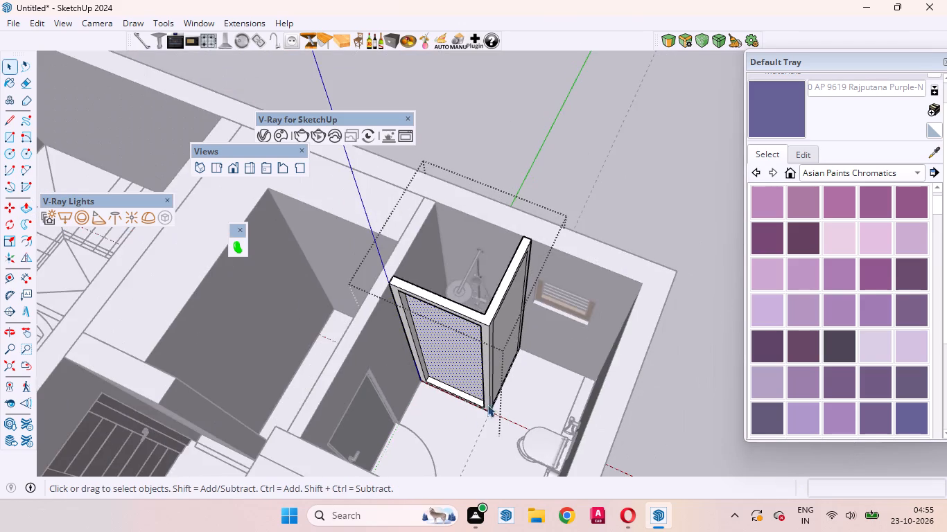
{"action": "middle_click_drag", "start_coordinate": [487, 405], "coordinate": [309, 427]}
{"action": "scroll", "coordinate": [440, 337], "scroll_direction": "up", "scroll_amount": 6}
{"action": "left_click", "coordinate": [468, 326]}
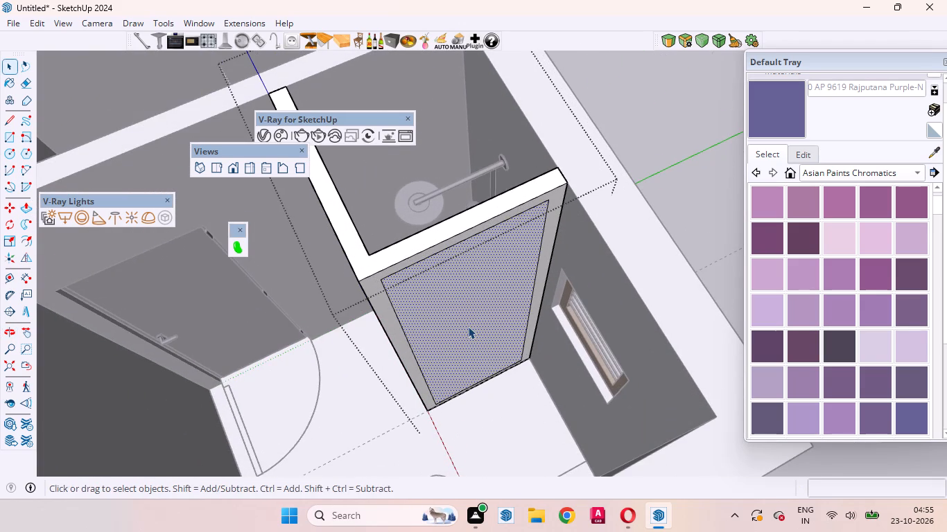
{"action": "key", "text": "p"}
{"action": "double_click", "coordinate": [468, 326]}
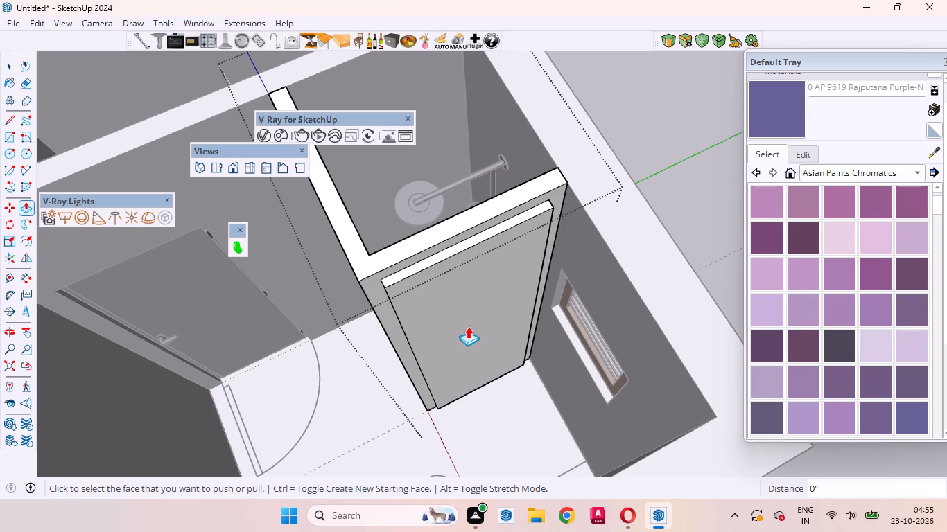
{"action": "key", "text": "ctrl+z"}
{"action": "left_click_drag", "start_coordinate": [468, 326], "coordinate": [466, 305]}
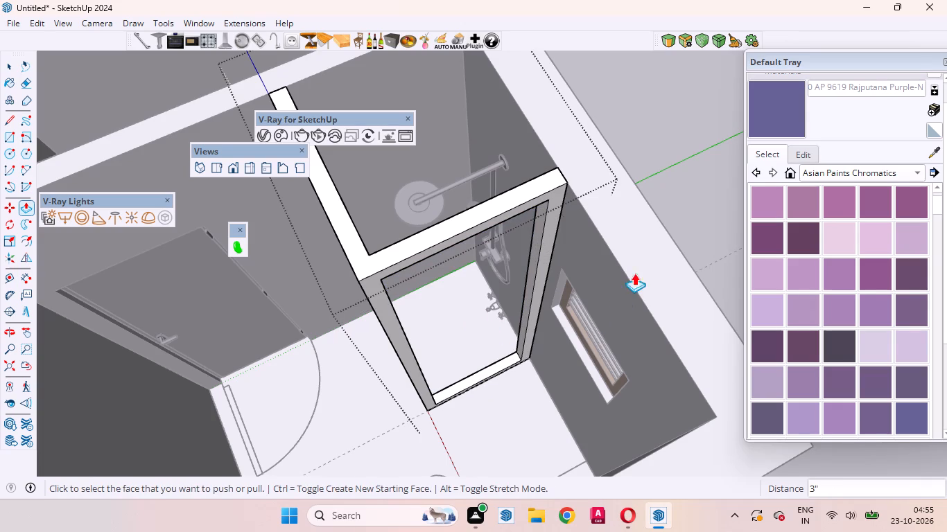
Erase the front and back faces of the panel inside the enclosure's door-side frame to open it up.
{"action": "key", "text": "space"}
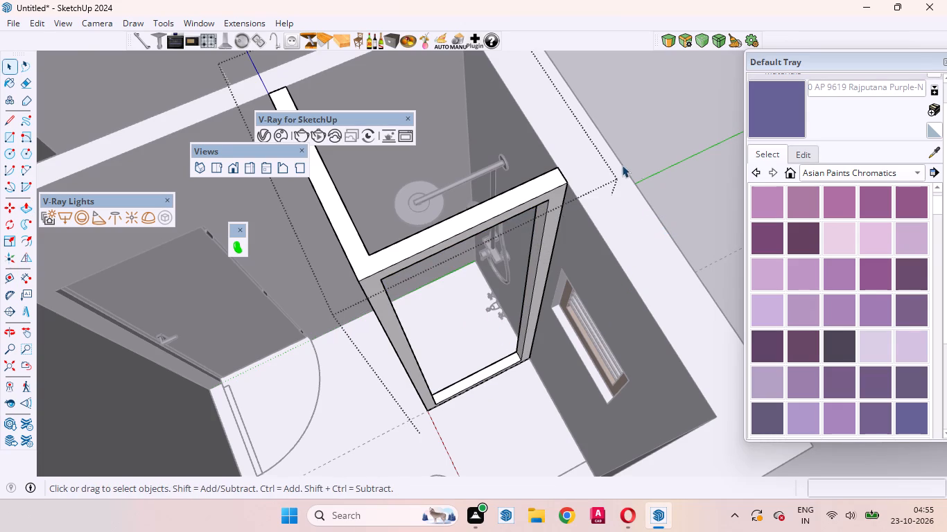
{"action": "scroll", "coordinate": [622, 166], "scroll_direction": "down", "scroll_amount": 5}
{"action": "scroll", "coordinate": [348, 209], "scroll_direction": "up", "scroll_amount": 4}
{"action": "middle_click_drag", "start_coordinate": [440, 251], "coordinate": [627, 257]}
{"action": "left_click", "coordinate": [541, 242]}
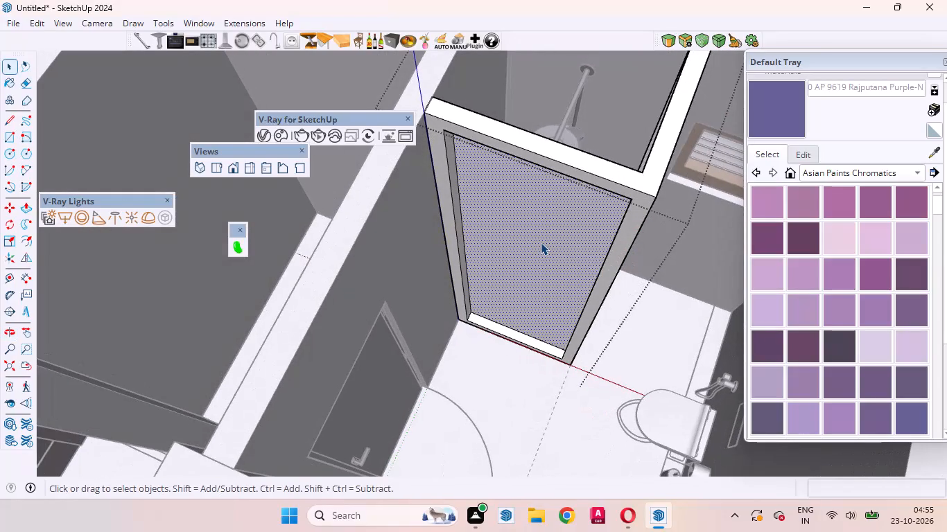
{"action": "right_click", "coordinate": [541, 242]}
{"action": "left_click", "coordinate": [605, 18]}
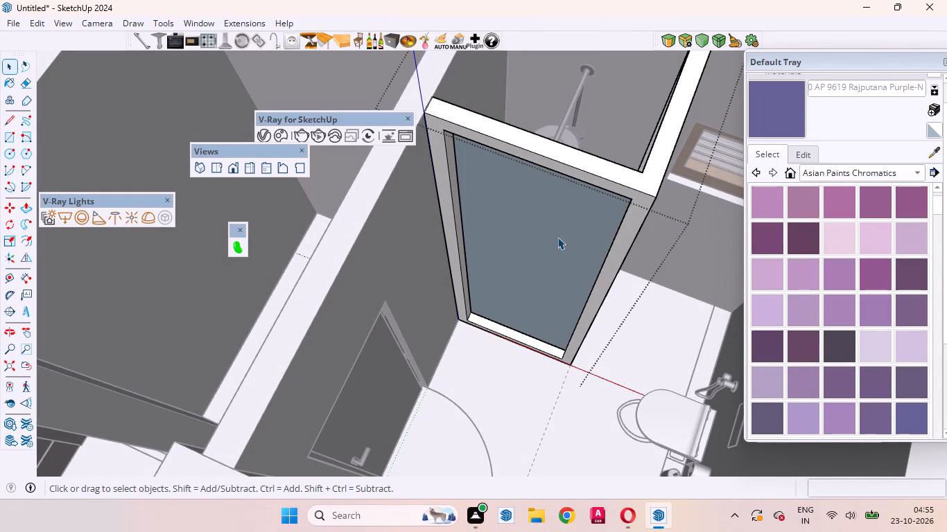
{"action": "left_click", "coordinate": [537, 269]}
{"action": "right_click", "coordinate": [537, 269]}
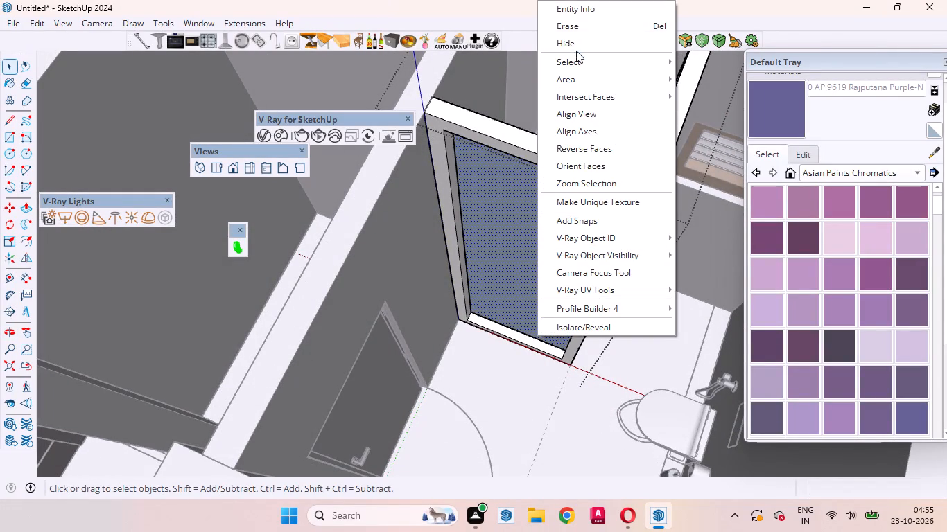
{"action": "left_click", "coordinate": [572, 31]}
Try to paint the top of the enclosure frame at its corner with black Color M09 from the Colors library.
{"action": "middle_click_drag", "start_coordinate": [519, 297], "coordinate": [410, 363]}
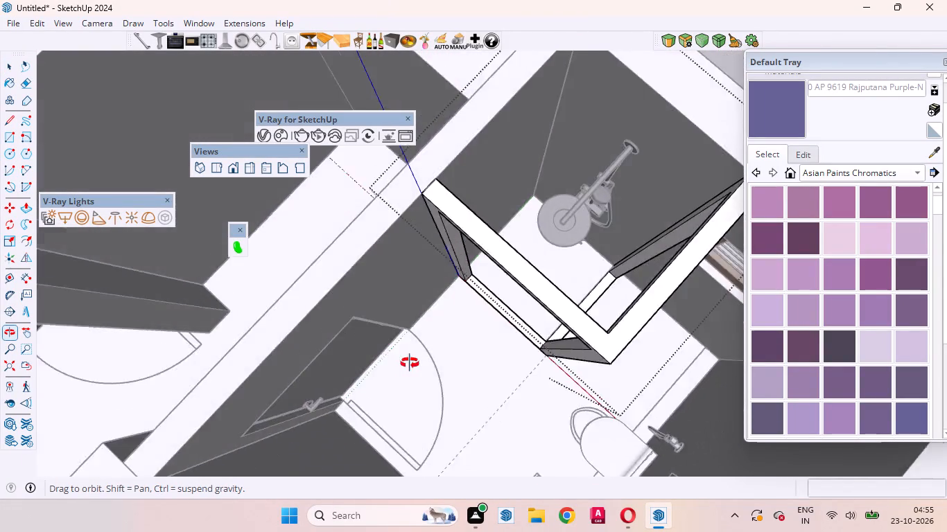
{"action": "middle_click_drag", "start_coordinate": [410, 363], "coordinate": [233, 280]}
{"action": "scroll", "coordinate": [247, 297], "scroll_direction": "down", "scroll_amount": 5}
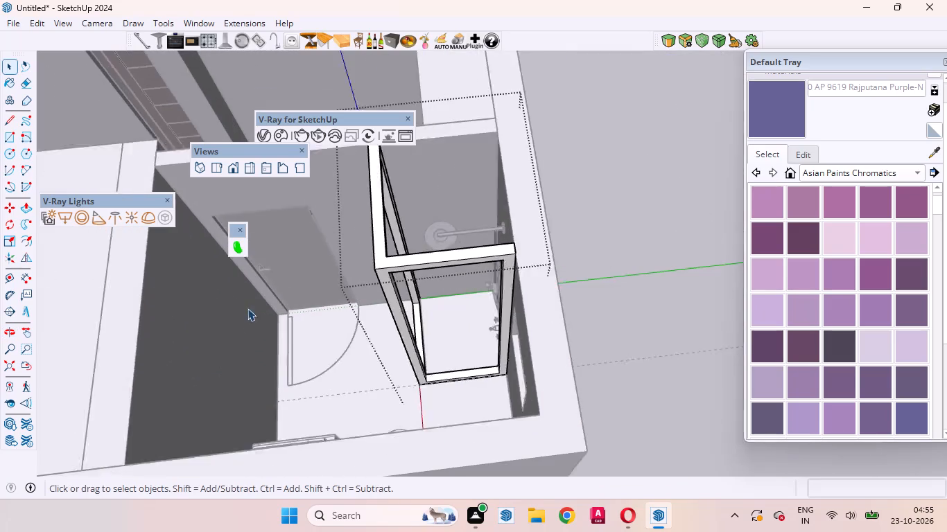
{"action": "scroll", "coordinate": [304, 293], "scroll_direction": "down", "scroll_amount": 3}
{"action": "middle_click_drag", "start_coordinate": [464, 319], "coordinate": [629, 233]}
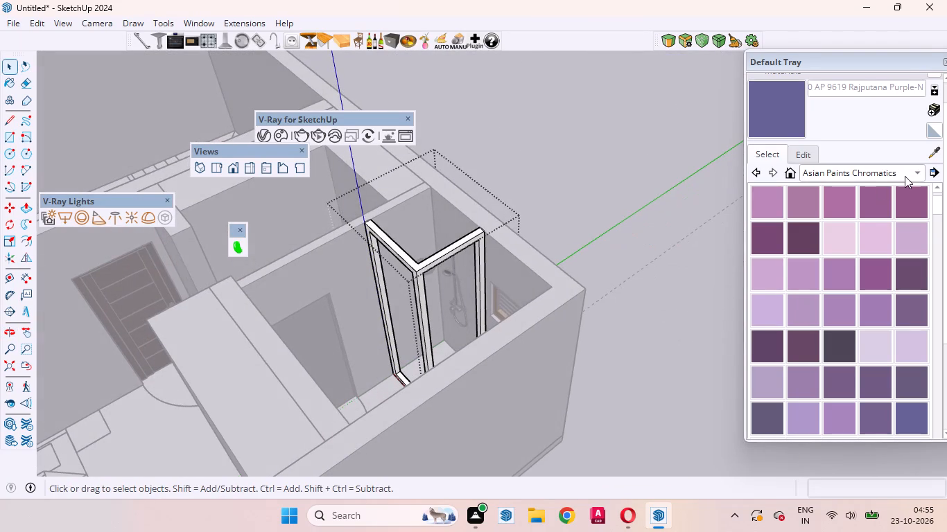
{"action": "left_click", "coordinate": [912, 173]}
{"action": "left_click", "coordinate": [761, 80]}
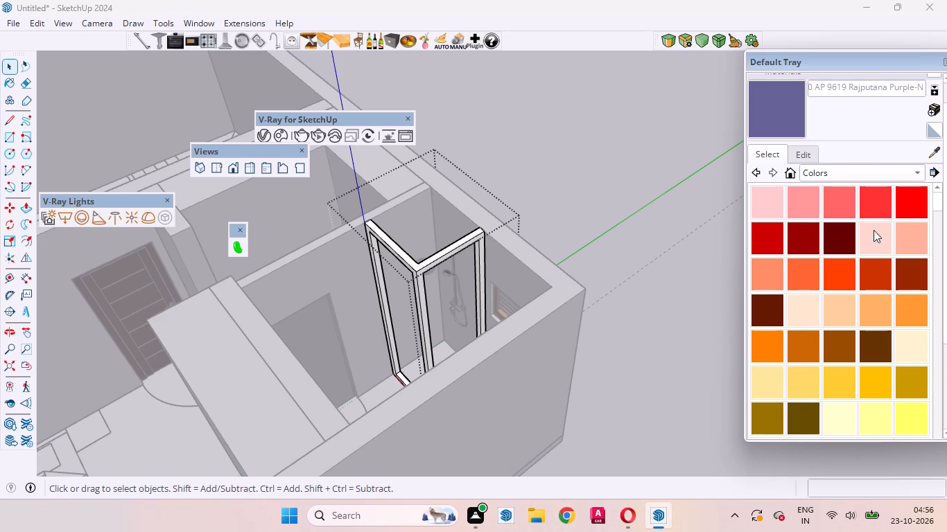
{"action": "scroll", "coordinate": [838, 267], "scroll_direction": "down", "scroll_amount": 12}
{"action": "scroll", "coordinate": [791, 332], "scroll_direction": "down", "scroll_amount": 6}
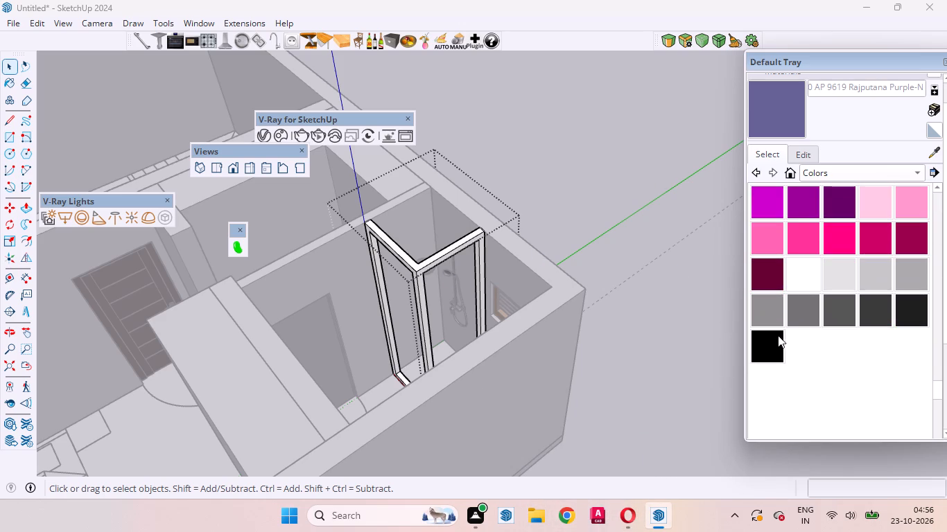
{"action": "left_click", "coordinate": [773, 343]}
{"action": "scroll", "coordinate": [408, 263], "scroll_direction": "up", "scroll_amount": 10}
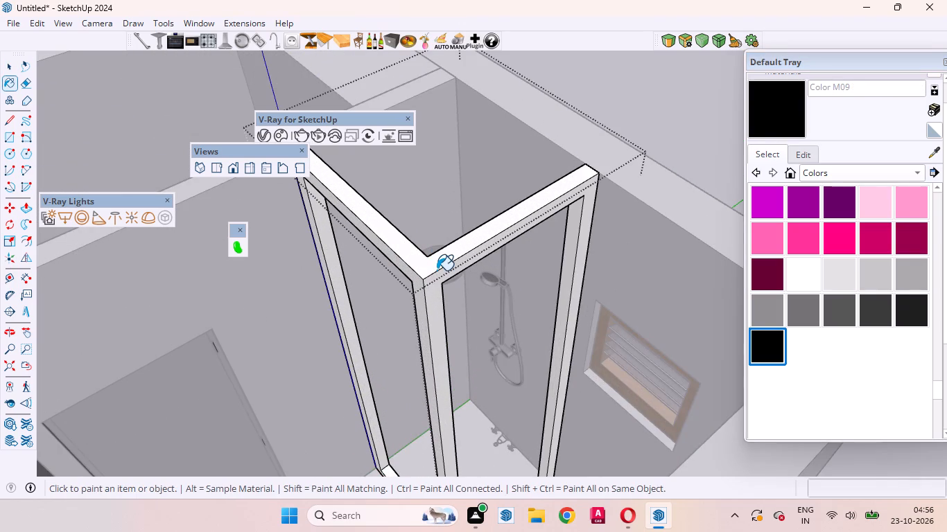
{"action": "left_click", "coordinate": [437, 270]}
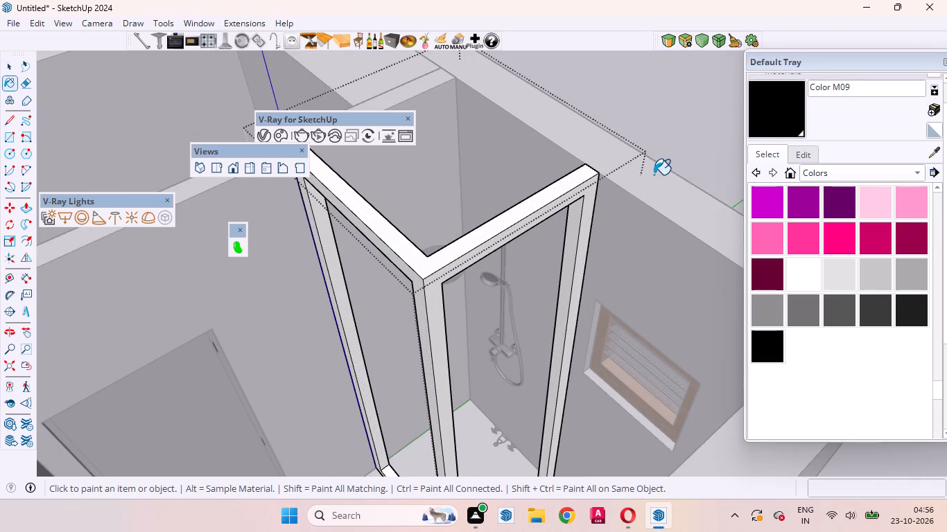
Push/Pull the outer face of the enclosure's window-side frame inward 1".
{"action": "key", "text": "space"}
{"action": "scroll", "coordinate": [437, 211], "scroll_direction": "down", "scroll_amount": 5}
{"action": "scroll", "coordinate": [535, 225], "scroll_direction": "up", "scroll_amount": 14}
{"action": "left_click", "coordinate": [488, 166]}
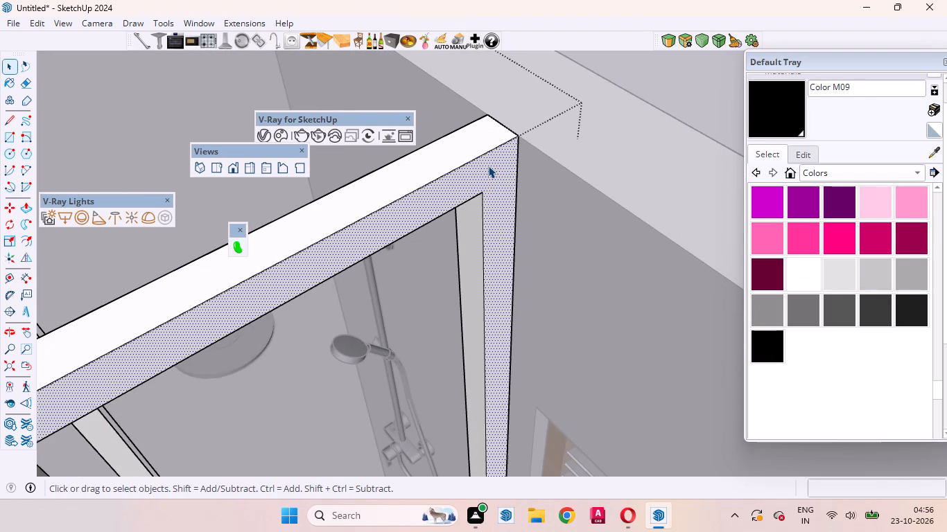
{"action": "key", "text": "p"}
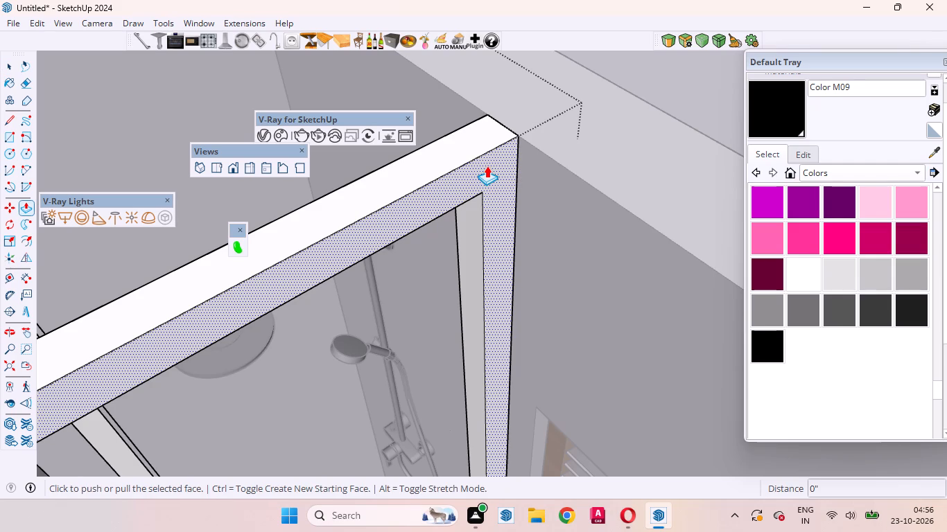
{"action": "left_click", "coordinate": [487, 166]}
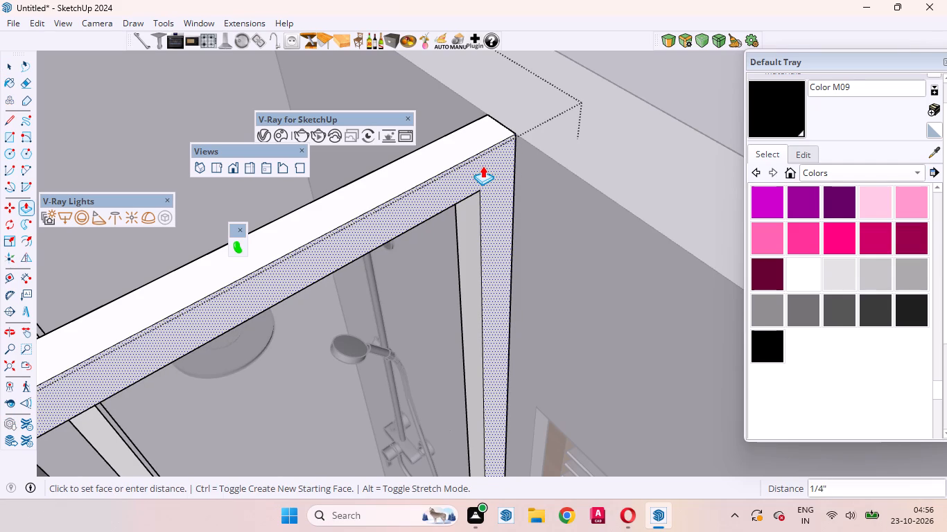
{"action": "key", "text": "1"}
{"action": "key", "text": "Return"}
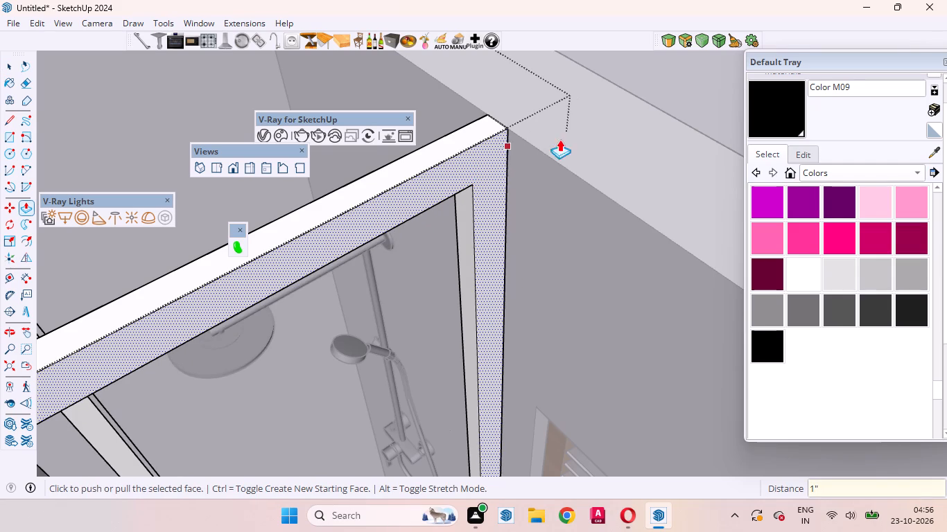
Repeat the 1" inward Push/Pull on the outer face of the door-side frame and close the enclosure group.
{"action": "scroll", "coordinate": [593, 136], "scroll_direction": "down", "scroll_amount": 11}
{"action": "scroll", "coordinate": [333, 210], "scroll_direction": "up", "scroll_amount": 8}
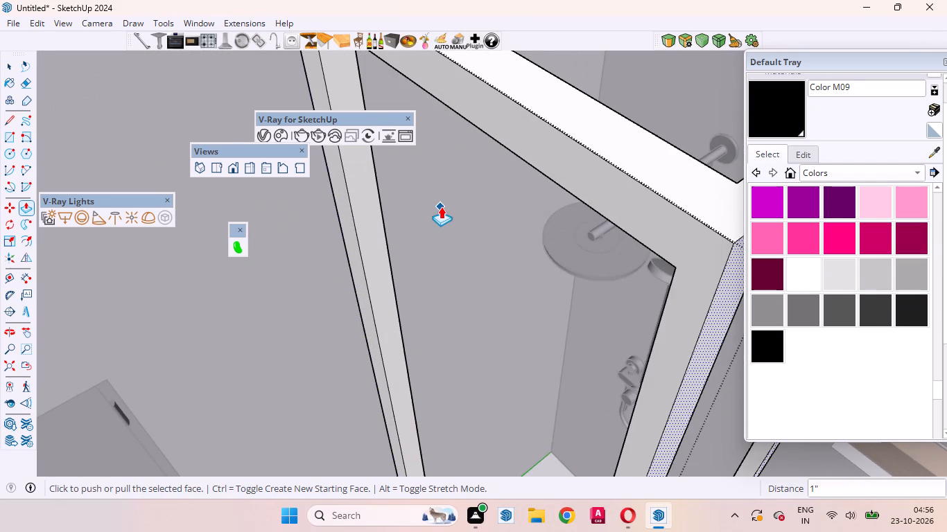
{"action": "key", "text": "space"}
{"action": "left_click", "coordinate": [663, 225]}
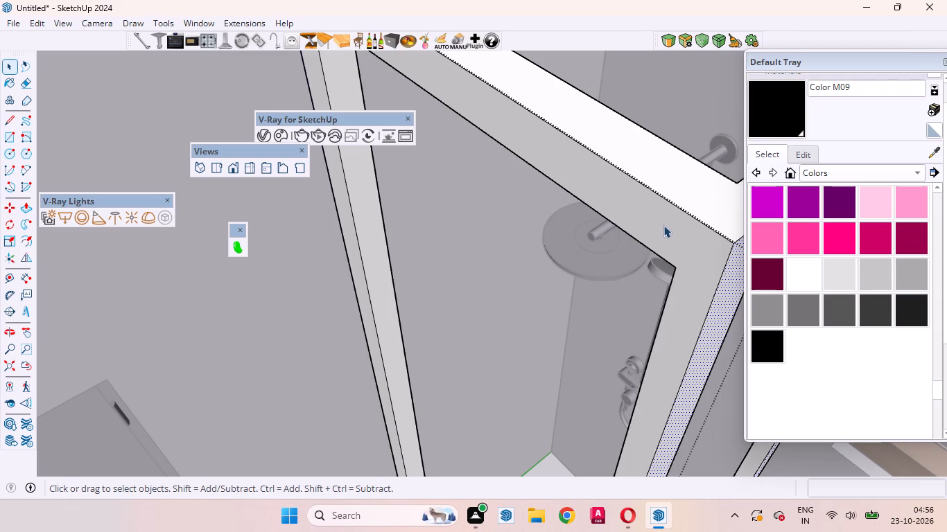
{"action": "key", "text": "p"}
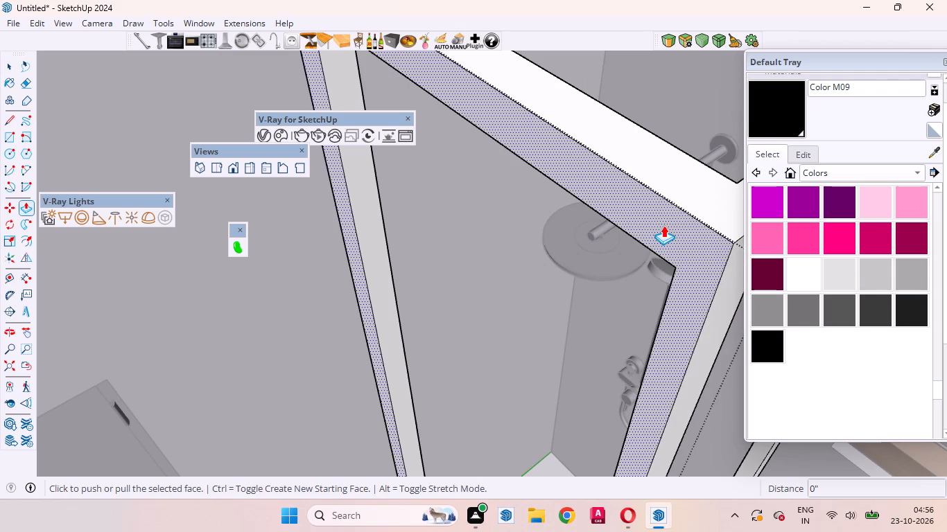
{"action": "double_click", "coordinate": [663, 225]}
{"action": "scroll", "coordinate": [644, 275], "scroll_direction": "down", "scroll_amount": 6}
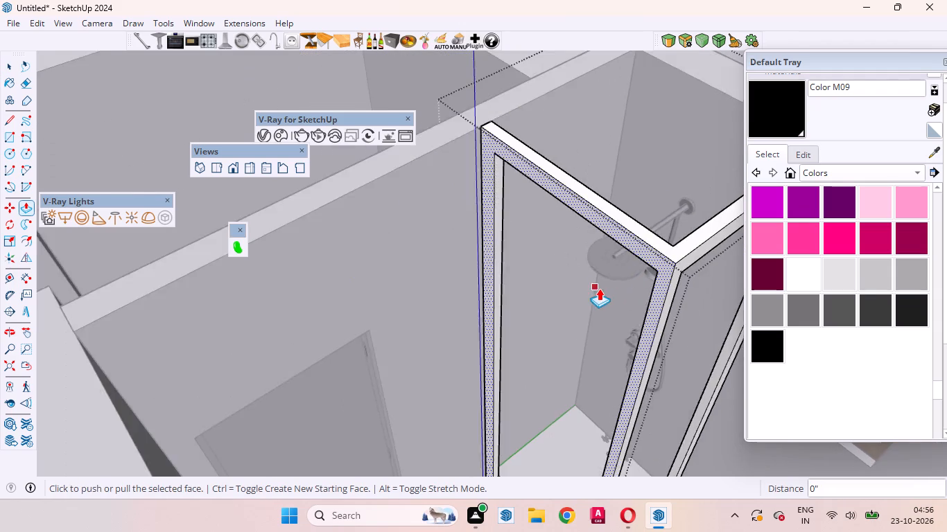
{"action": "scroll", "coordinate": [599, 288], "scroll_direction": "down", "scroll_amount": 4}
{"action": "key", "text": "space"}
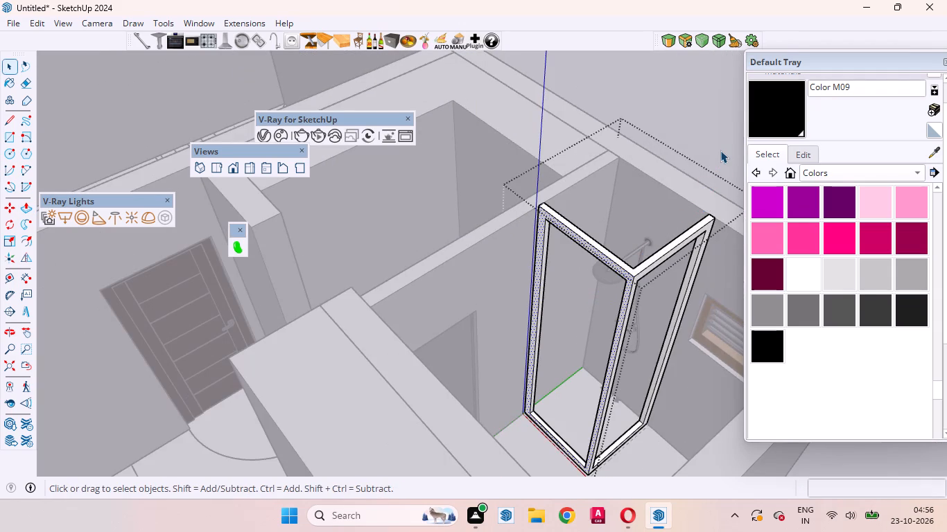
{"action": "left_click", "coordinate": [720, 147]}
Examine the enclosure frame's rails, posts and corners from inside and outside the bathroom.
{"action": "scroll", "coordinate": [618, 389], "scroll_direction": "up", "scroll_amount": 5}
{"action": "middle_click_drag", "start_coordinate": [553, 418], "coordinate": [666, 454]}
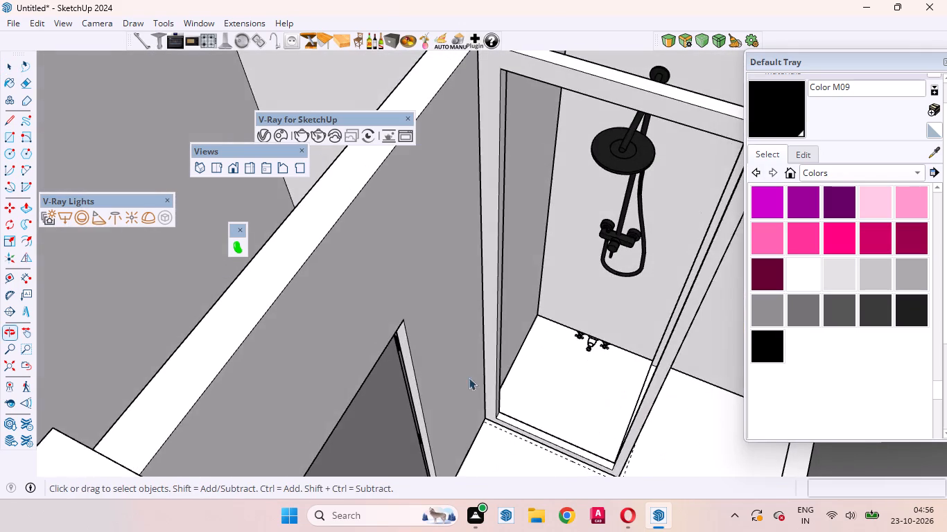
{"action": "scroll", "coordinate": [439, 360], "scroll_direction": "down", "scroll_amount": 5}
{"action": "scroll", "coordinate": [593, 258], "scroll_direction": "up", "scroll_amount": 10}
{"action": "middle_click_drag", "start_coordinate": [619, 229], "coordinate": [444, 229]}
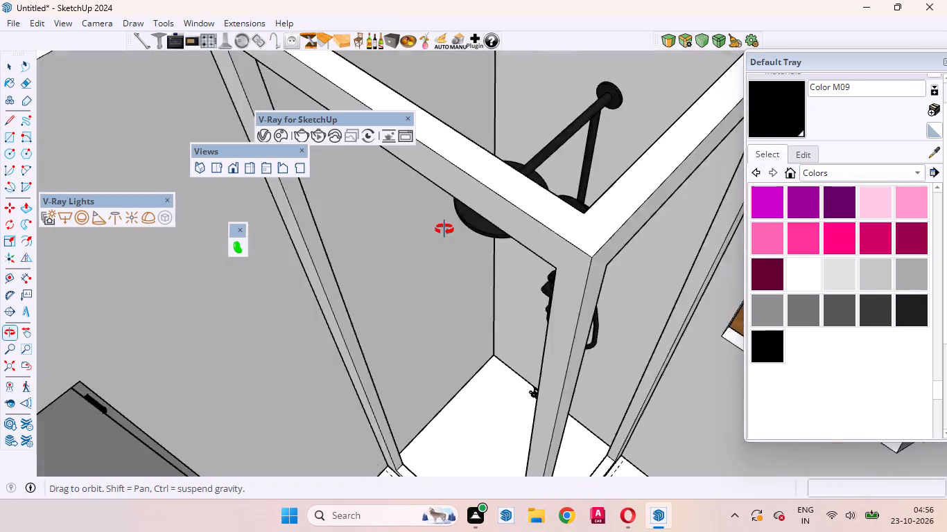
{"action": "middle_click_drag", "start_coordinate": [444, 229], "coordinate": [288, 163]}
{"action": "scroll", "coordinate": [372, 182], "scroll_direction": "up", "scroll_amount": 4}
{"action": "scroll", "coordinate": [543, 230], "scroll_direction": "down", "scroll_amount": 6}
{"action": "scroll", "coordinate": [521, 245], "scroll_direction": "up", "scroll_amount": 1}
{"action": "middle_click_drag", "start_coordinate": [518, 246], "coordinate": [437, 250]}
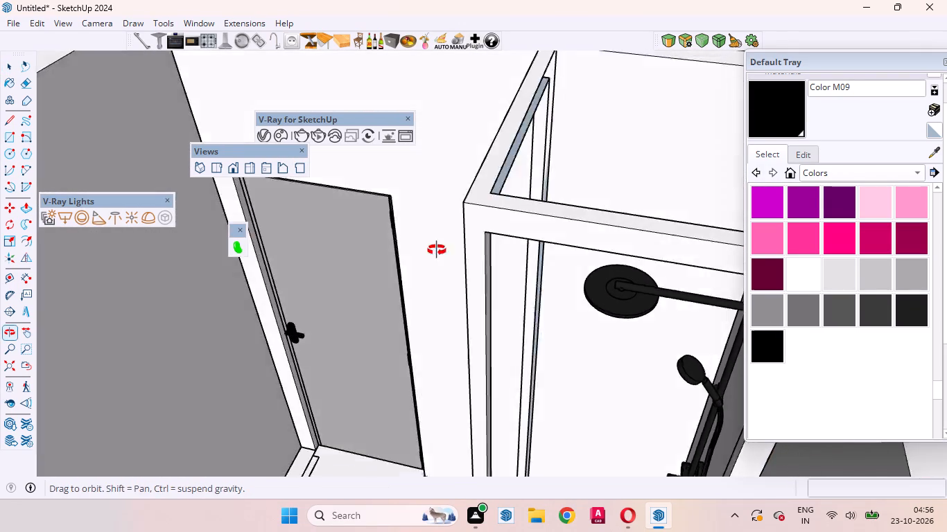
{"action": "middle_click_drag", "start_coordinate": [437, 250], "coordinate": [377, 229]}
{"action": "scroll", "coordinate": [401, 210], "scroll_direction": "up", "scroll_amount": 8}
{"action": "scroll", "coordinate": [440, 285], "scroll_direction": "down", "scroll_amount": 6}
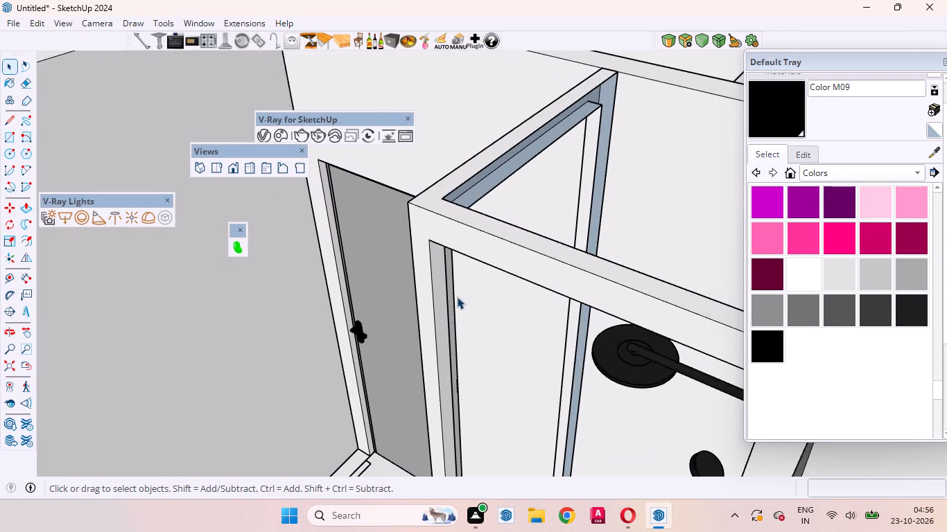
{"action": "middle_click_drag", "start_coordinate": [457, 299], "coordinate": [392, 368]}
{"action": "scroll", "coordinate": [593, 246], "scroll_direction": "down", "scroll_amount": 5}
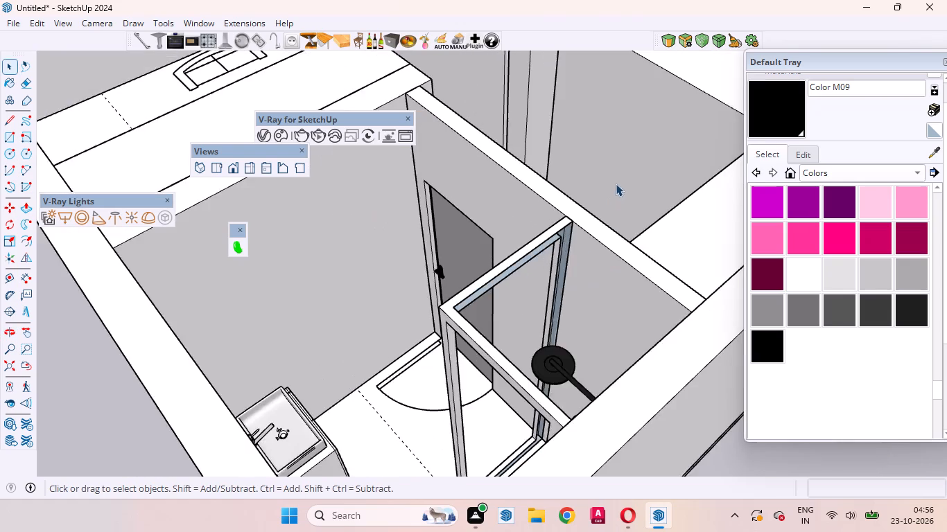
{"action": "scroll", "coordinate": [616, 184], "scroll_direction": "down", "scroll_amount": 4}
{"action": "scroll", "coordinate": [546, 301], "scroll_direction": "up", "scroll_amount": 5}
{"action": "middle_click_drag", "start_coordinate": [623, 296], "coordinate": [367, 257]}
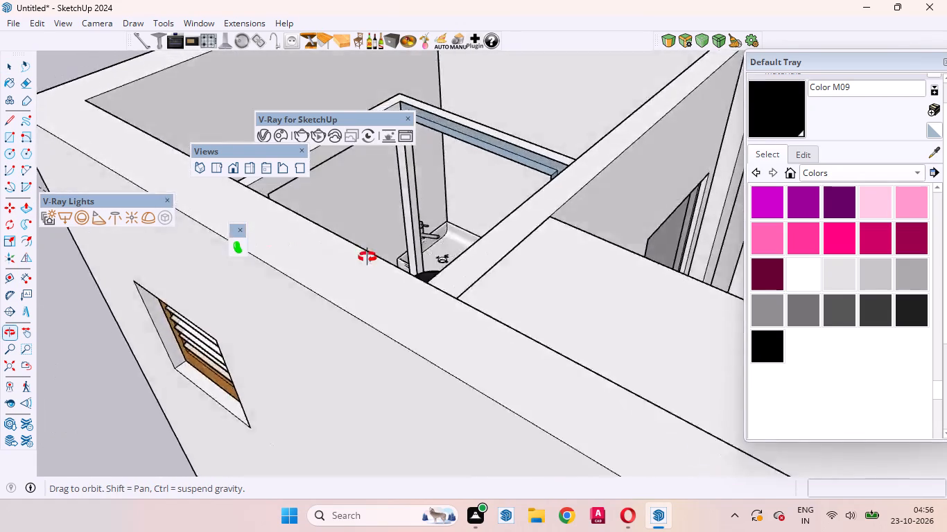
{"action": "middle_click_drag", "start_coordinate": [367, 257], "coordinate": [501, 308]}
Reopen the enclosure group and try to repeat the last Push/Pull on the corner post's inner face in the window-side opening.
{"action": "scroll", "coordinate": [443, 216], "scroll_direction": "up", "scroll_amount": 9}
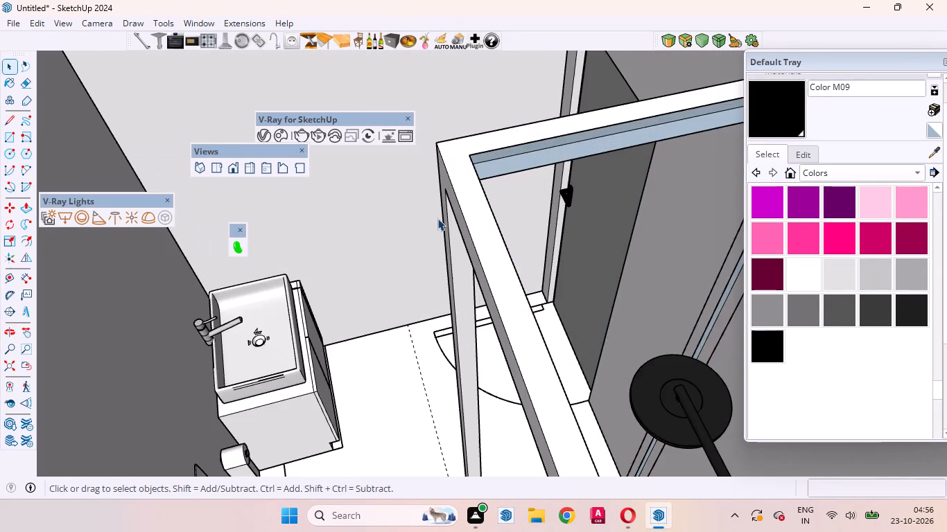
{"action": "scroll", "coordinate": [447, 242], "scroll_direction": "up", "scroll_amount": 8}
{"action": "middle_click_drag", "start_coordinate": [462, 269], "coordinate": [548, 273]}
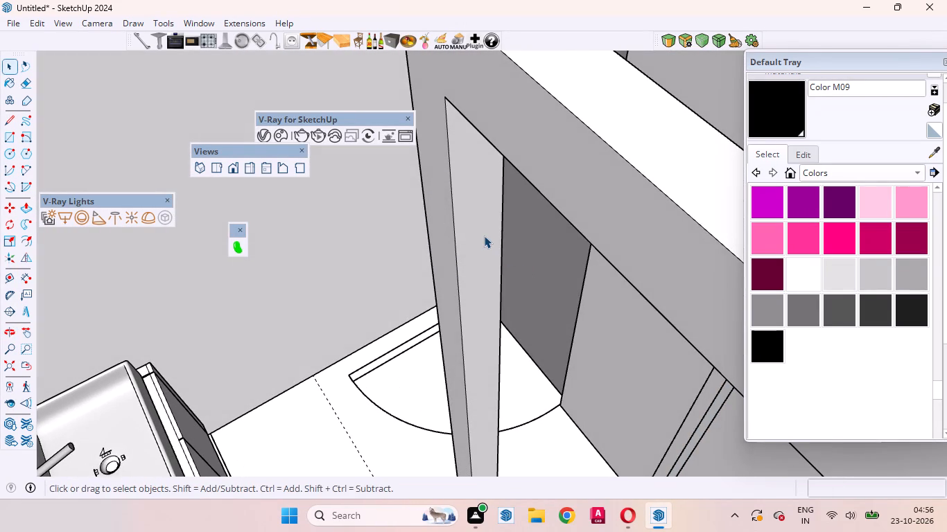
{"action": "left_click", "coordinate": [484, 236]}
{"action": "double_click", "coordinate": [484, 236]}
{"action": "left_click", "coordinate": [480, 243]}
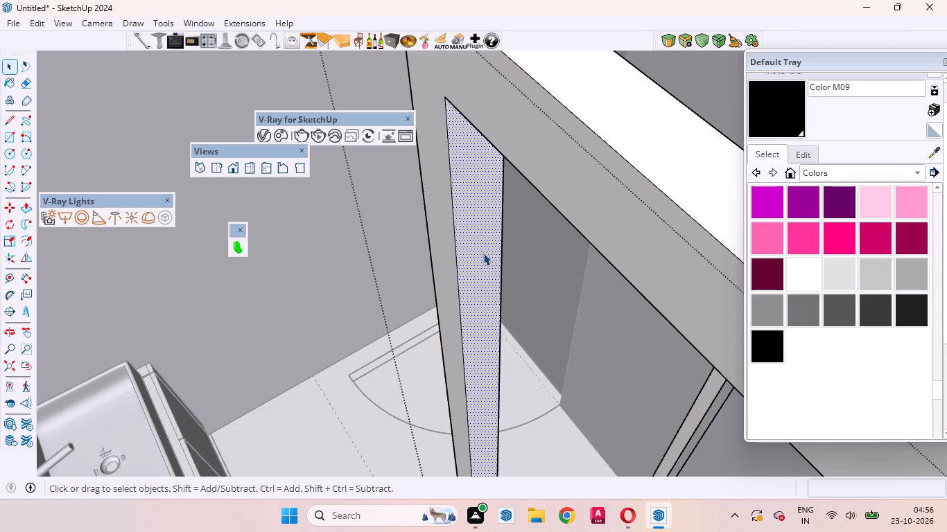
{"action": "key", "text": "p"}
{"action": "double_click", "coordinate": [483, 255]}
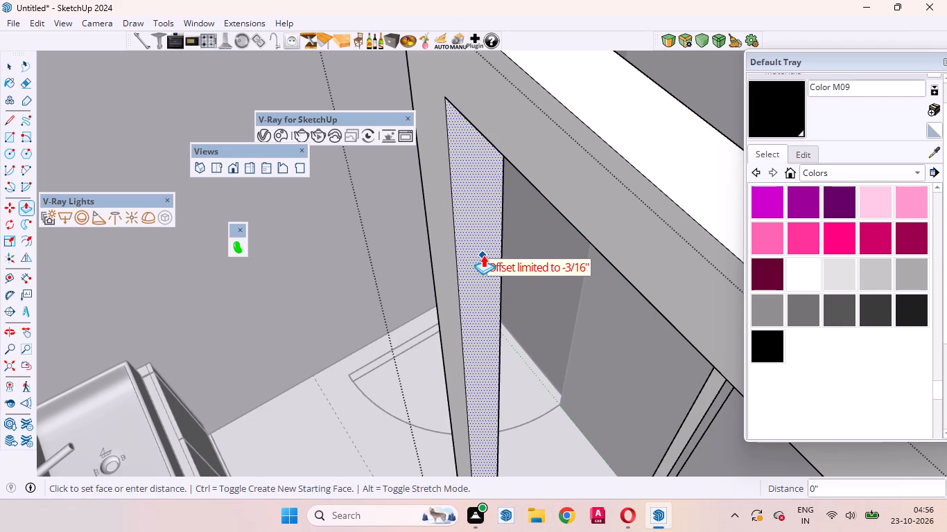
Examine the open enclosure frame from several sides, including the window-side top rail up close.
{"action": "middle_click_drag", "start_coordinate": [504, 312], "coordinate": [562, 258]}
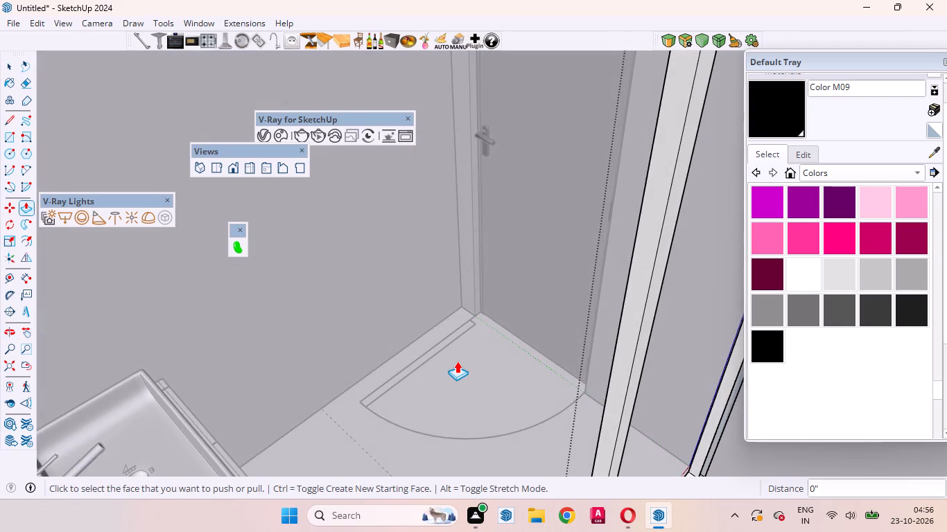
{"action": "scroll", "coordinate": [457, 361], "scroll_direction": "down", "scroll_amount": 10}
{"action": "scroll", "coordinate": [575, 291], "scroll_direction": "up", "scroll_amount": 3}
{"action": "scroll", "coordinate": [478, 279], "scroll_direction": "up", "scroll_amount": 8}
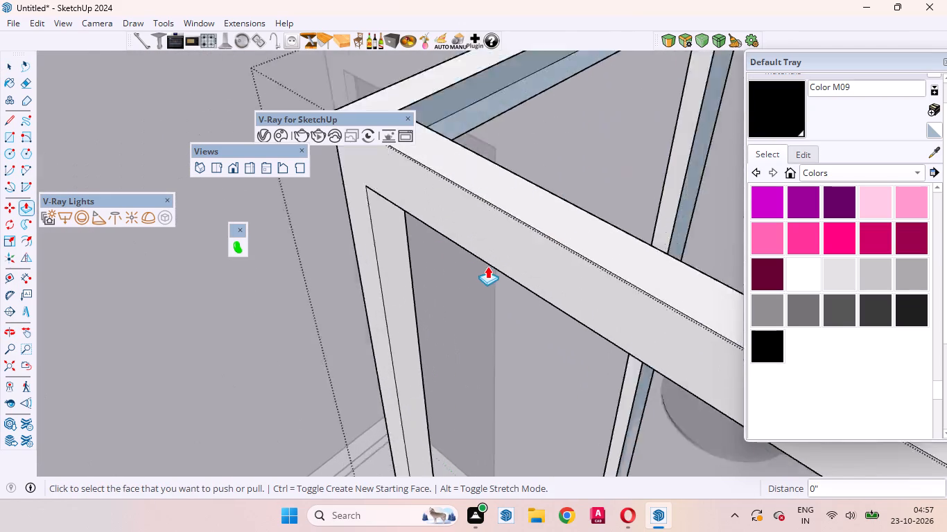
{"action": "scroll", "coordinate": [487, 266], "scroll_direction": "up", "scroll_amount": 2}
{"action": "scroll", "coordinate": [479, 382], "scroll_direction": "down", "scroll_amount": 3}
{"action": "scroll", "coordinate": [487, 405], "scroll_direction": "up", "scroll_amount": 1}
{"action": "middle_click_drag", "start_coordinate": [487, 405], "coordinate": [351, 418]}
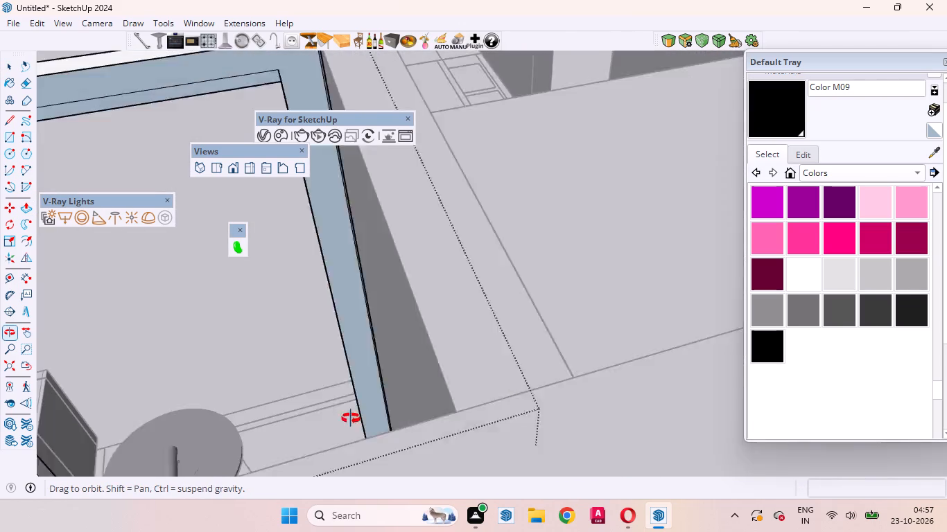
{"action": "middle_click_drag", "start_coordinate": [351, 418], "coordinate": [509, 362]}
{"action": "scroll", "coordinate": [507, 400], "scroll_direction": "down", "scroll_amount": 10}
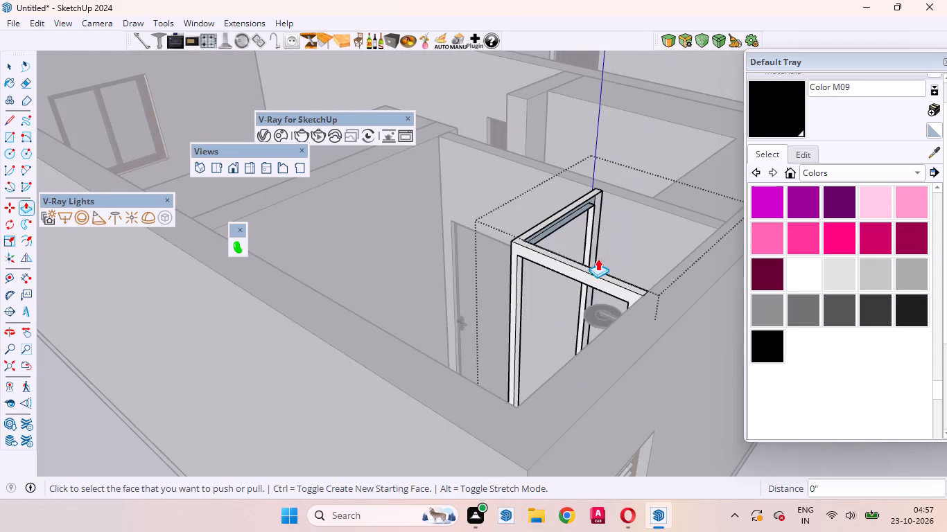
{"action": "middle_click_drag", "start_coordinate": [582, 282], "coordinate": [619, 220]}
{"action": "scroll", "coordinate": [582, 282], "scroll_direction": "up", "scroll_amount": 1}
{"action": "scroll", "coordinate": [619, 185], "scroll_direction": "up", "scroll_amount": 14}
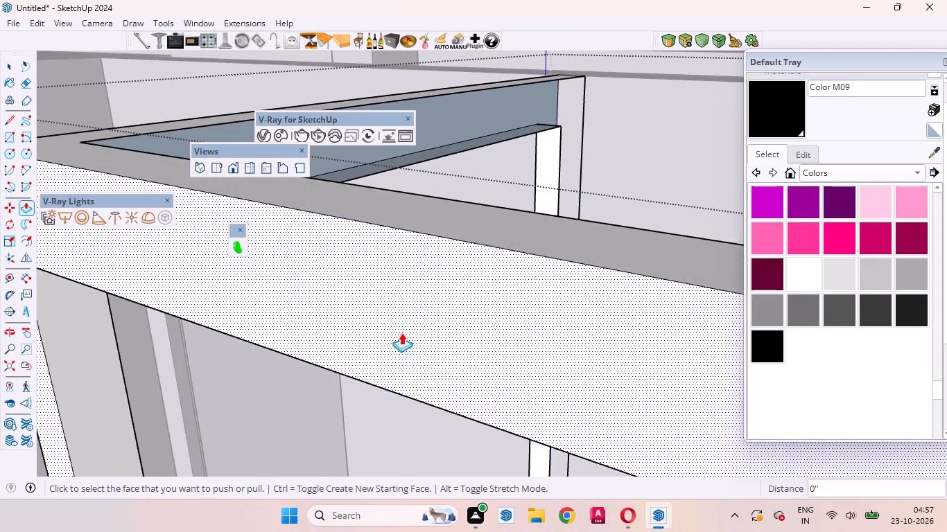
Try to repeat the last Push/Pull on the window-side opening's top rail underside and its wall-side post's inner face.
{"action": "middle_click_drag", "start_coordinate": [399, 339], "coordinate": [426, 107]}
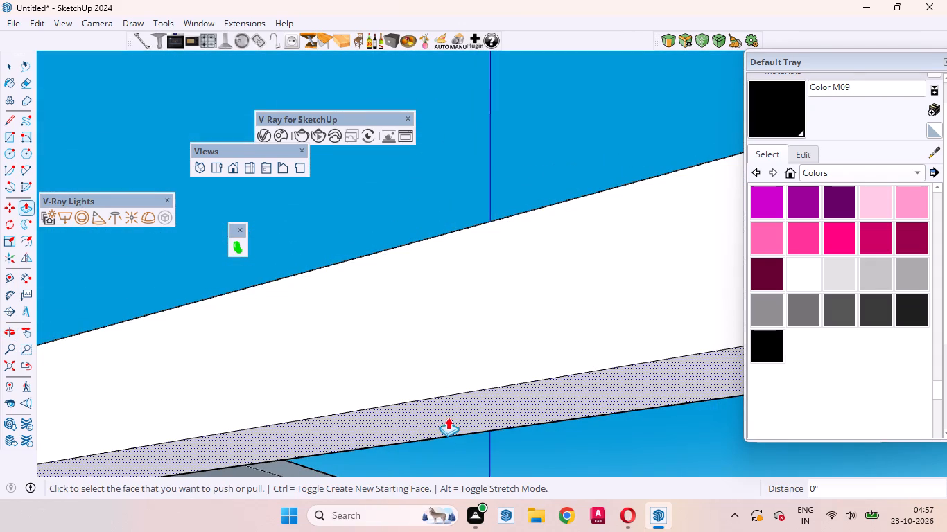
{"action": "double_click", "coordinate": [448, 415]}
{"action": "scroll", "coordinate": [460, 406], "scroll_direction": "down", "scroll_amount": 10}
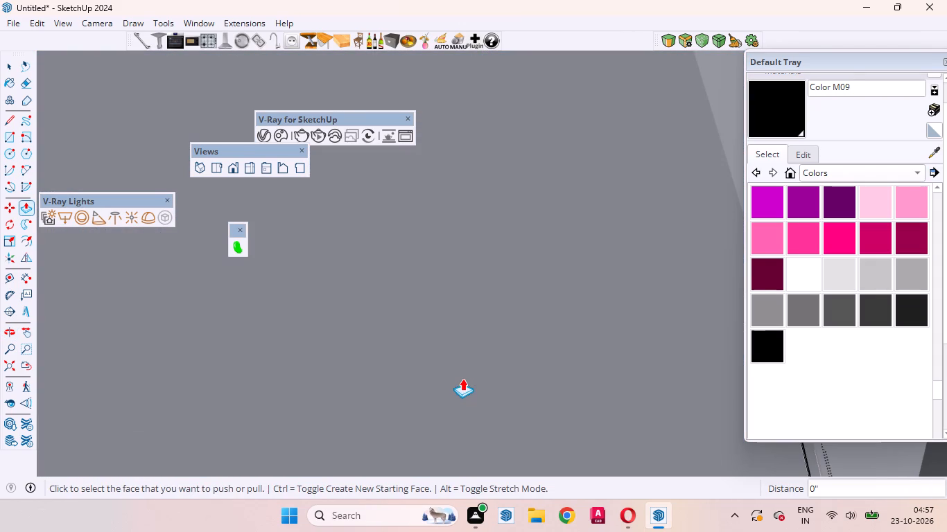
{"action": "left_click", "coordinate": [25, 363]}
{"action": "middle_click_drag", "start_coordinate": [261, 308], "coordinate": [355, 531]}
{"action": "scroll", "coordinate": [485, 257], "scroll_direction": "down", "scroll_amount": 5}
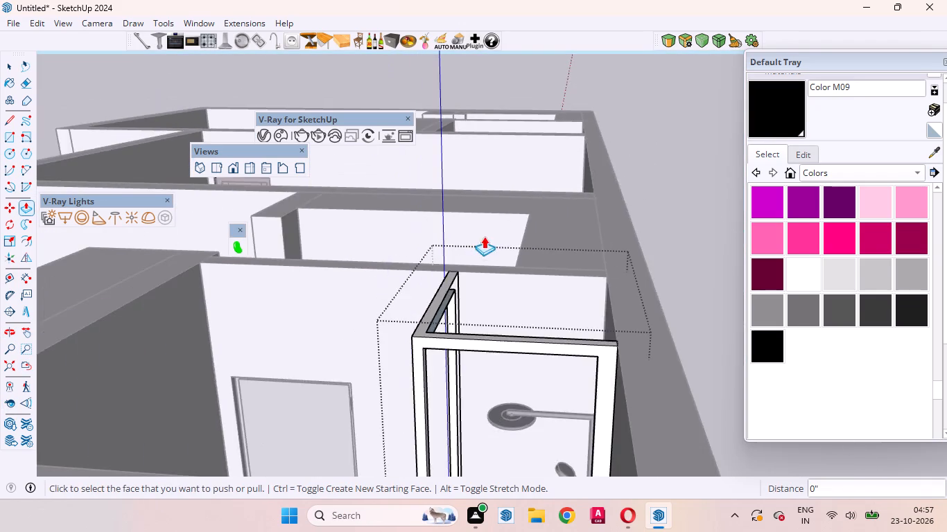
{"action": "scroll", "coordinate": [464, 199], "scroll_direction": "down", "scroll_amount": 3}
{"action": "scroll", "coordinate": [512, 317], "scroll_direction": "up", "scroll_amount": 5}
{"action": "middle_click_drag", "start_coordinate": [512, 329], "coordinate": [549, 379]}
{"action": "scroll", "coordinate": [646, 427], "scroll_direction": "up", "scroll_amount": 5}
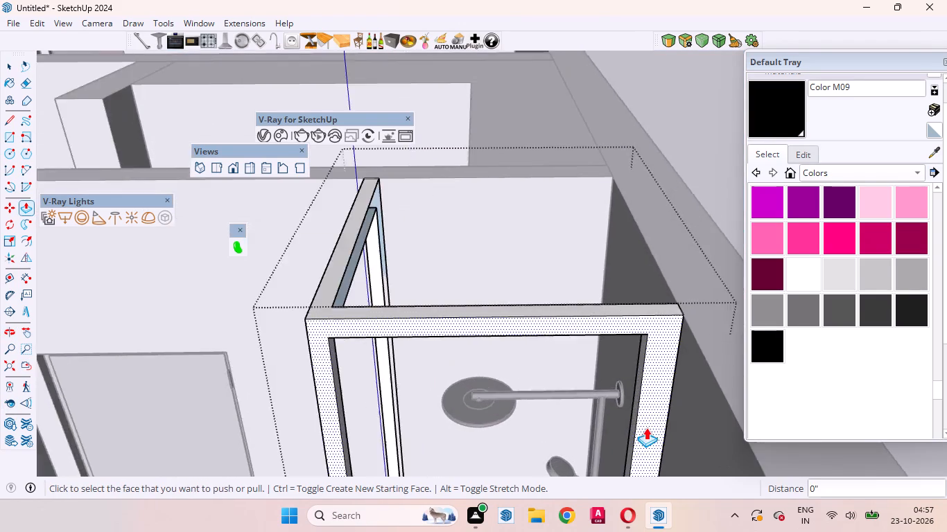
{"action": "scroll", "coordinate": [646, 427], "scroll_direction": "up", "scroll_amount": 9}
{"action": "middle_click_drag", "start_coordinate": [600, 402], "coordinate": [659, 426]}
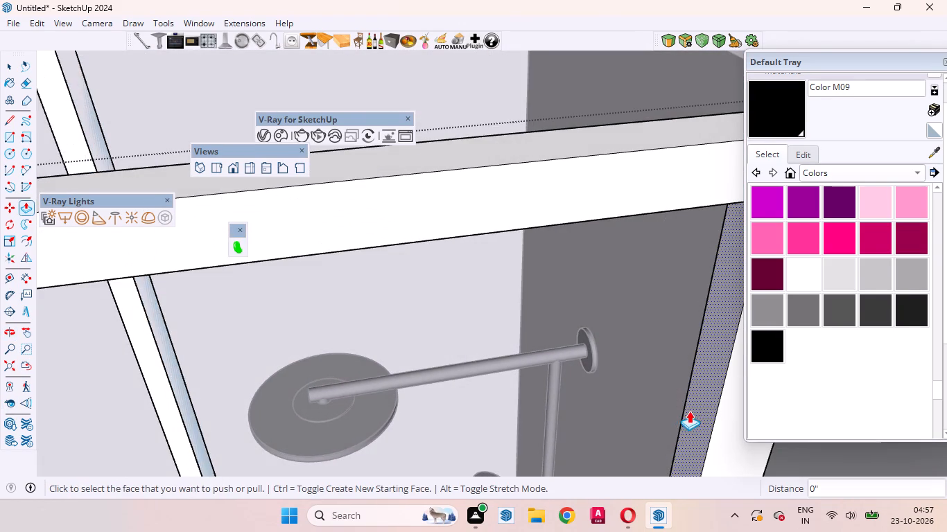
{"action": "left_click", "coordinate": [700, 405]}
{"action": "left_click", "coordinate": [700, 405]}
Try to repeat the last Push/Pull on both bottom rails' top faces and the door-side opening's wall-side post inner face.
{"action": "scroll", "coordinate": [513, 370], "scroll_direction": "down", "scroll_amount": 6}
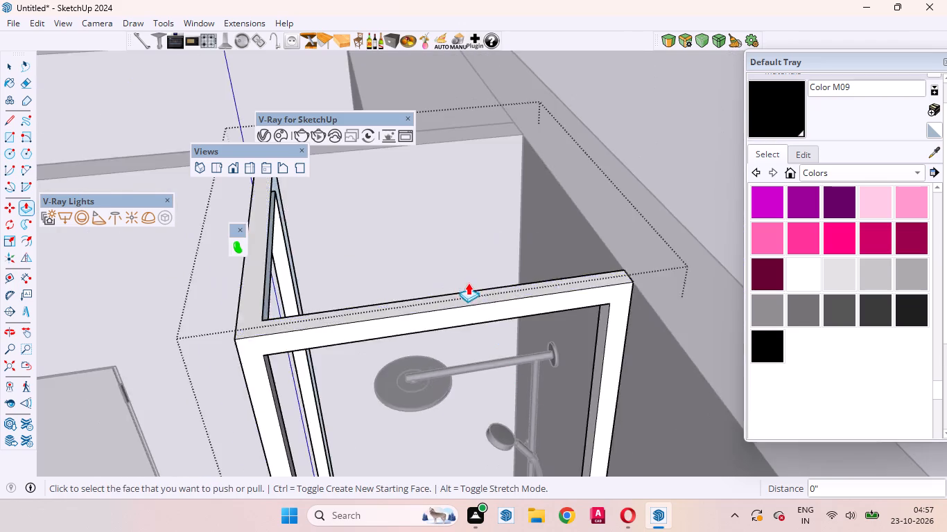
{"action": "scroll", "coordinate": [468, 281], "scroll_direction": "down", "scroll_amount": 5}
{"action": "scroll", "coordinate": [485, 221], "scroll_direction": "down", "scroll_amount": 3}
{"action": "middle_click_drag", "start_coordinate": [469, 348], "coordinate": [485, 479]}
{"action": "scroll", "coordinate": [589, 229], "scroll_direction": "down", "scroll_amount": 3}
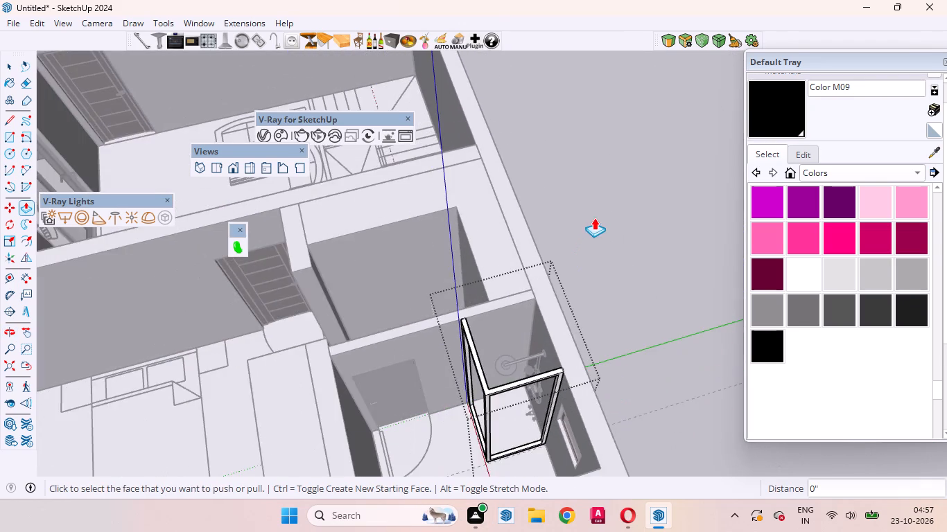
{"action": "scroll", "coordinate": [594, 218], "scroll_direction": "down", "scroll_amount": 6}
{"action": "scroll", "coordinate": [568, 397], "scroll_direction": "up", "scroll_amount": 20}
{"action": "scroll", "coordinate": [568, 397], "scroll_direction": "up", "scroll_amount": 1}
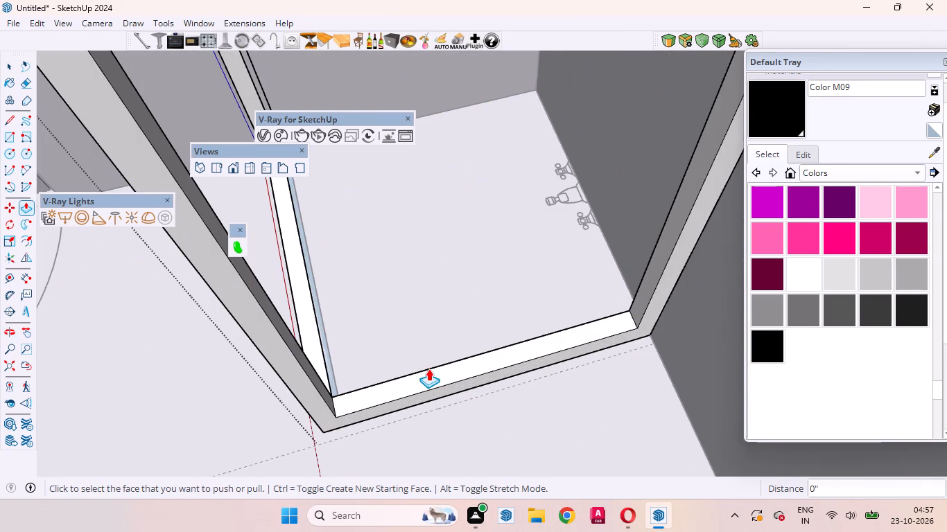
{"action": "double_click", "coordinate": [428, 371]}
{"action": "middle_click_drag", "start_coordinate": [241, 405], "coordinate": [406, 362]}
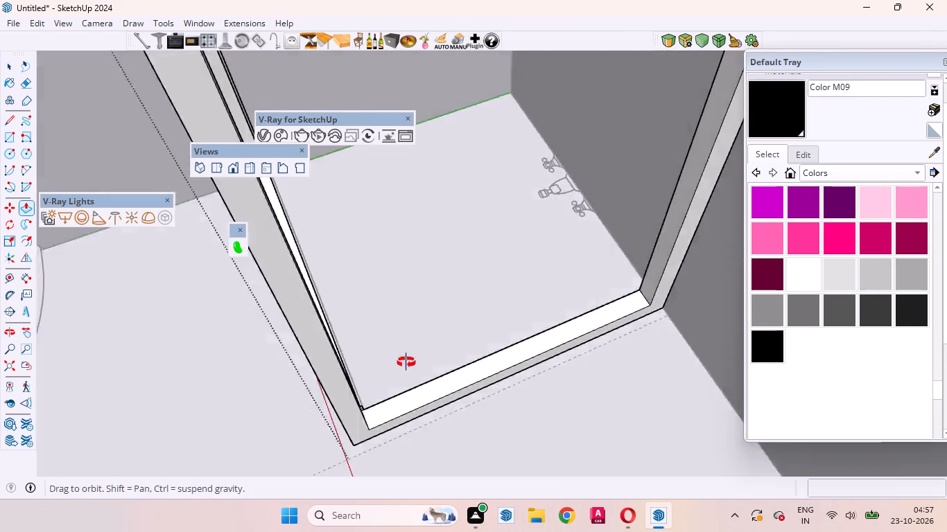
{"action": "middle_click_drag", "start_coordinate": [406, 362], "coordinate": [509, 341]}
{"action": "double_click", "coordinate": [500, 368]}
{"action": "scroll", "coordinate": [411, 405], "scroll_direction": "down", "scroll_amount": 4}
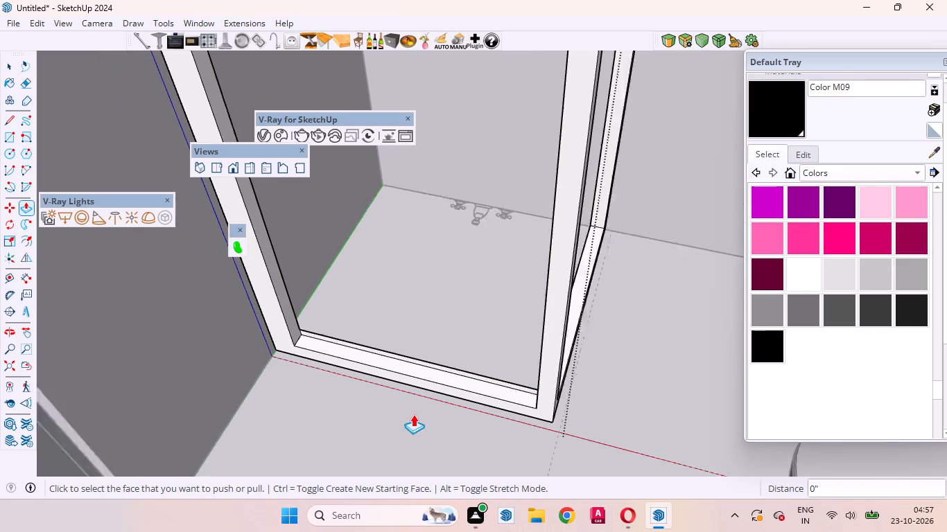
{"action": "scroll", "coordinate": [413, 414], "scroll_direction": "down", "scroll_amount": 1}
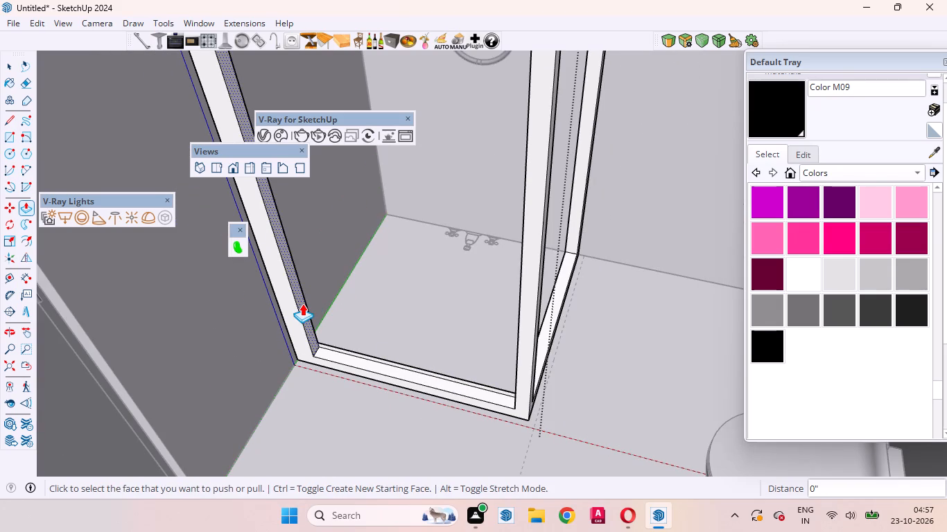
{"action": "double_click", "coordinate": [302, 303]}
Examine the enclosure frame's bottom rails and corner post from above and from the door side.
{"action": "middle_click_drag", "start_coordinate": [482, 345], "coordinate": [648, 430]}
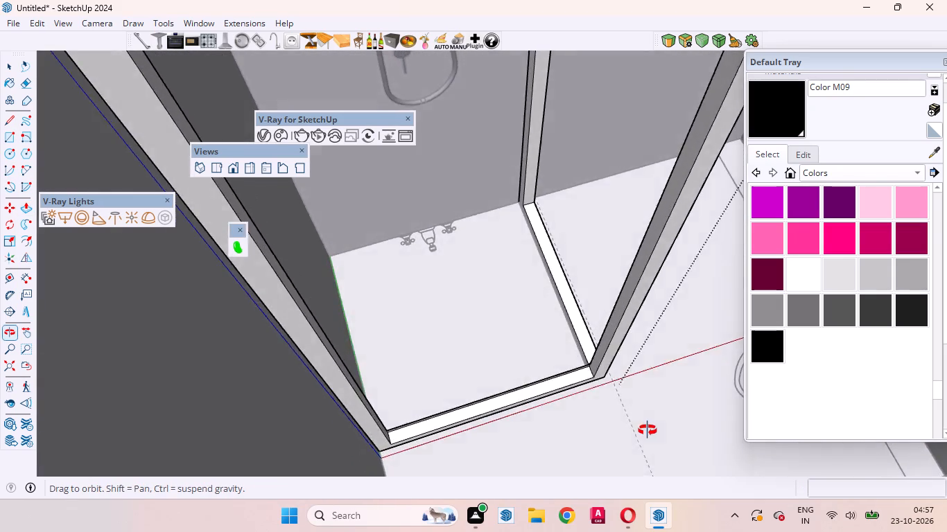
{"action": "middle_click_drag", "start_coordinate": [648, 430], "coordinate": [262, 479]}
{"action": "scroll", "coordinate": [381, 369], "scroll_direction": "up", "scroll_amount": 4}
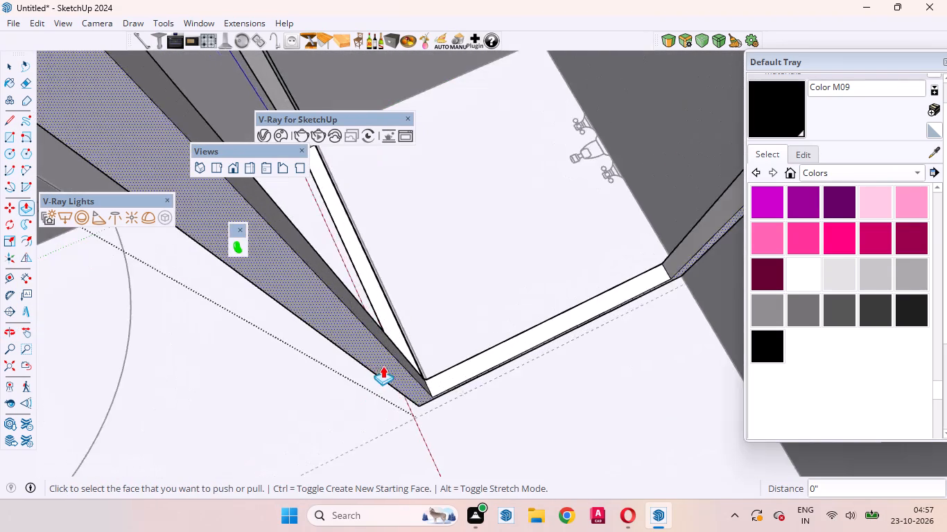
{"action": "scroll", "coordinate": [383, 366], "scroll_direction": "up", "scroll_amount": 20}
{"action": "scroll", "coordinate": [383, 366], "scroll_direction": "up", "scroll_amount": 3}
{"action": "middle_click_drag", "start_coordinate": [337, 418], "coordinate": [194, 485]}
{"action": "scroll", "coordinate": [241, 432], "scroll_direction": "up", "scroll_amount": 1}
{"action": "scroll", "coordinate": [573, 229], "scroll_direction": "down", "scroll_amount": 20}
{"action": "scroll", "coordinate": [573, 229], "scroll_direction": "down", "scroll_amount": 11}
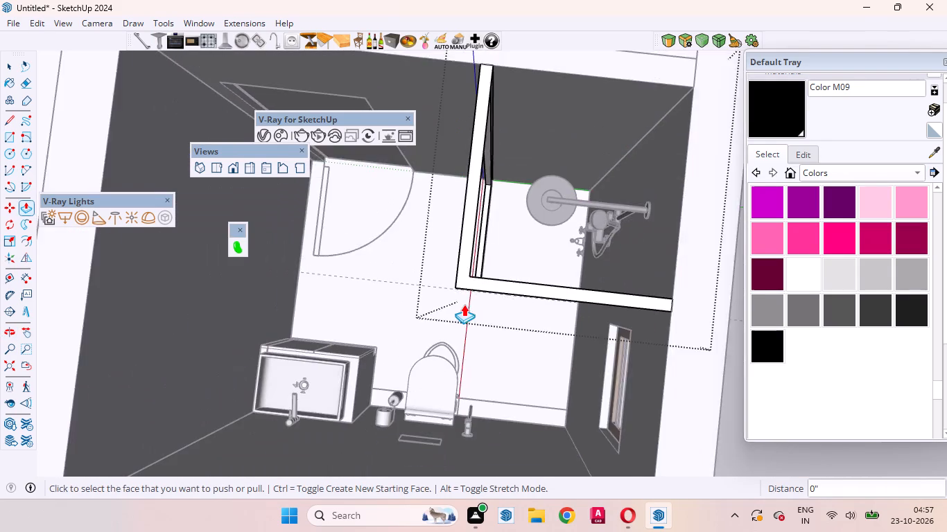
{"action": "scroll", "coordinate": [466, 317], "scroll_direction": "up", "scroll_amount": 1}
{"action": "middle_click_drag", "start_coordinate": [467, 316], "coordinate": [844, 199]}
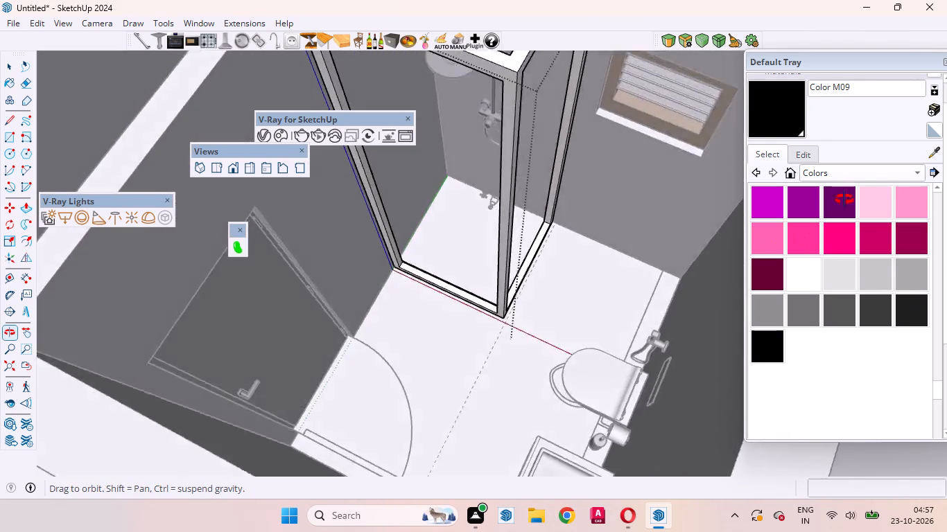
{"action": "middle_click_drag", "start_coordinate": [844, 199], "coordinate": [916, 207]}
{"action": "scroll", "coordinate": [505, 200], "scroll_direction": "up", "scroll_amount": 7}
{"action": "middle_click_drag", "start_coordinate": [578, 253], "coordinate": [489, 294]}
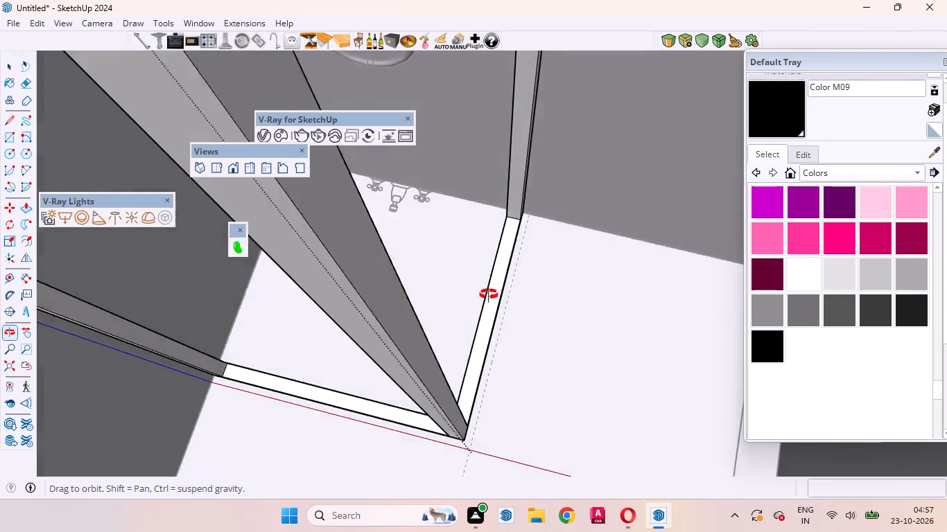
{"action": "middle_click_drag", "start_coordinate": [489, 294], "coordinate": [426, 118]}
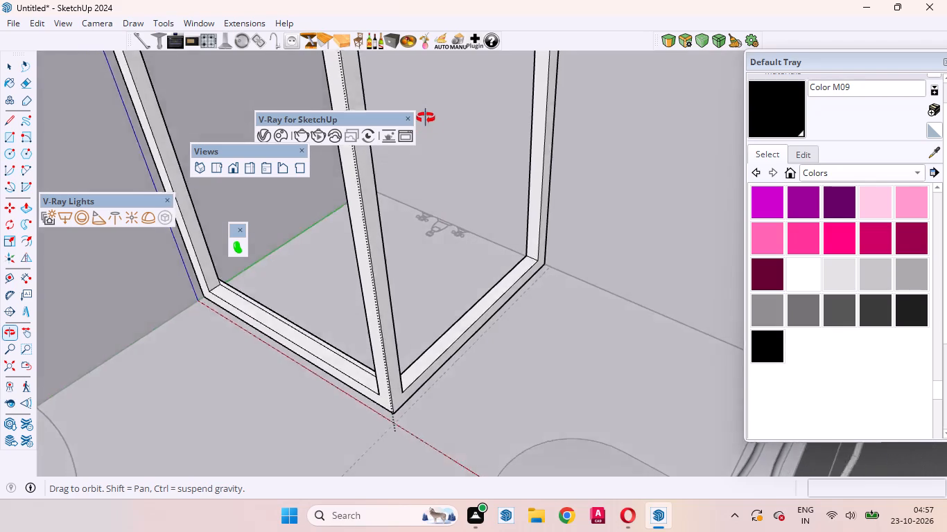
{"action": "middle_click_drag", "start_coordinate": [426, 118], "coordinate": [528, 258]}
{"action": "scroll", "coordinate": [531, 298], "scroll_direction": "up", "scroll_amount": 1}
{"action": "scroll", "coordinate": [612, 317], "scroll_direction": "down", "scroll_amount": 11}
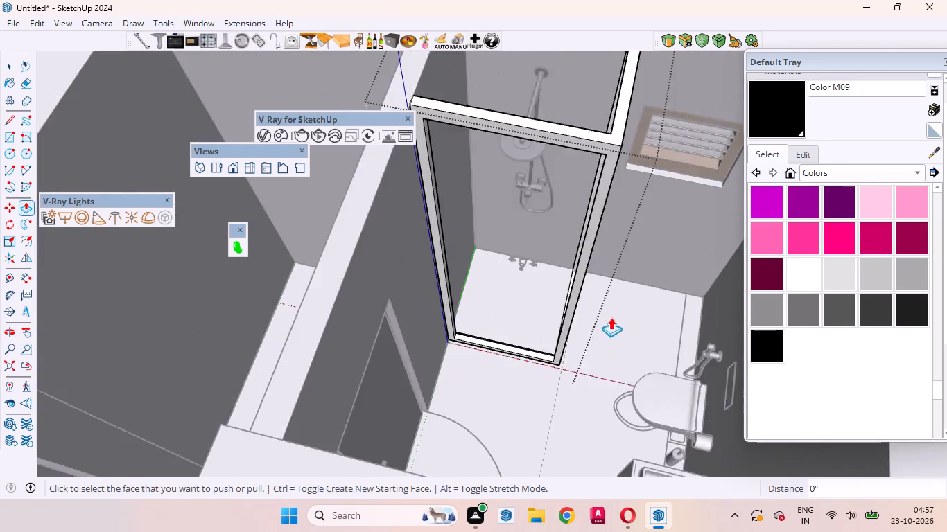
{"action": "scroll", "coordinate": [503, 335], "scroll_direction": "down", "scroll_amount": 4}
Repeat the last Push/Pull on the underside of the door-side top rail.
{"action": "scroll", "coordinate": [543, 231], "scroll_direction": "up", "scroll_amount": 10}
{"action": "middle_click_drag", "start_coordinate": [544, 312], "coordinate": [541, 275]}
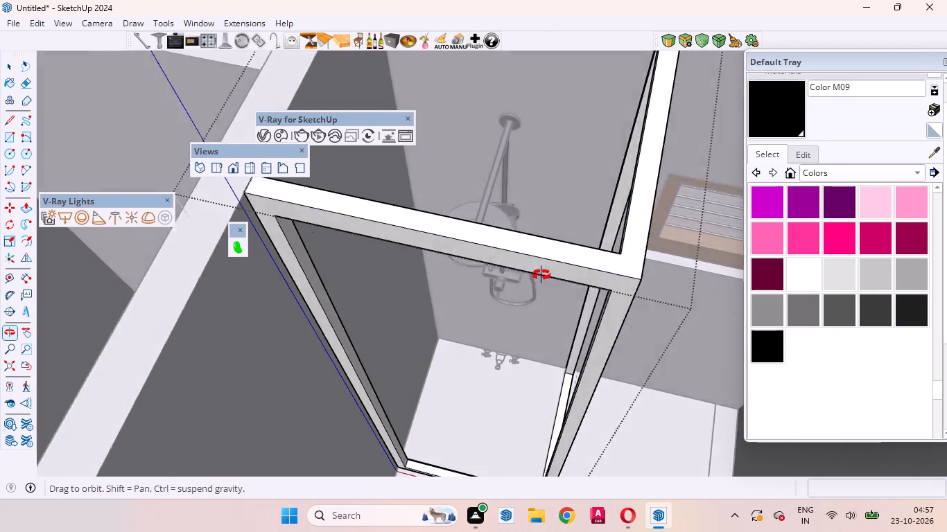
{"action": "middle_click_drag", "start_coordinate": [541, 275], "coordinate": [544, 200]}
{"action": "scroll", "coordinate": [550, 351], "scroll_direction": "down", "scroll_amount": 5}
{"action": "scroll", "coordinate": [561, 139], "scroll_direction": "up", "scroll_amount": 6}
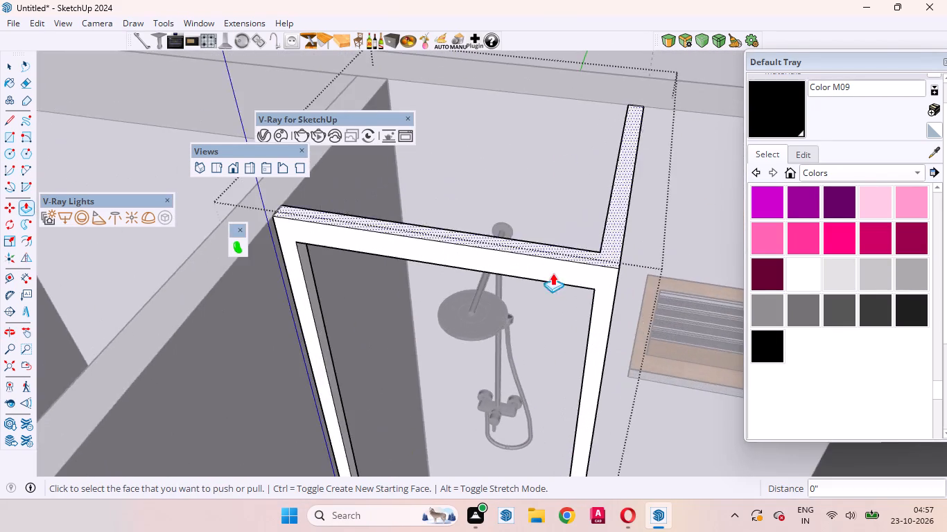
{"action": "scroll", "coordinate": [552, 283], "scroll_direction": "up", "scroll_amount": 5}
{"action": "middle_click_drag", "start_coordinate": [555, 299], "coordinate": [549, 238]}
{"action": "scroll", "coordinate": [618, 361], "scroll_direction": "down", "scroll_amount": 6}
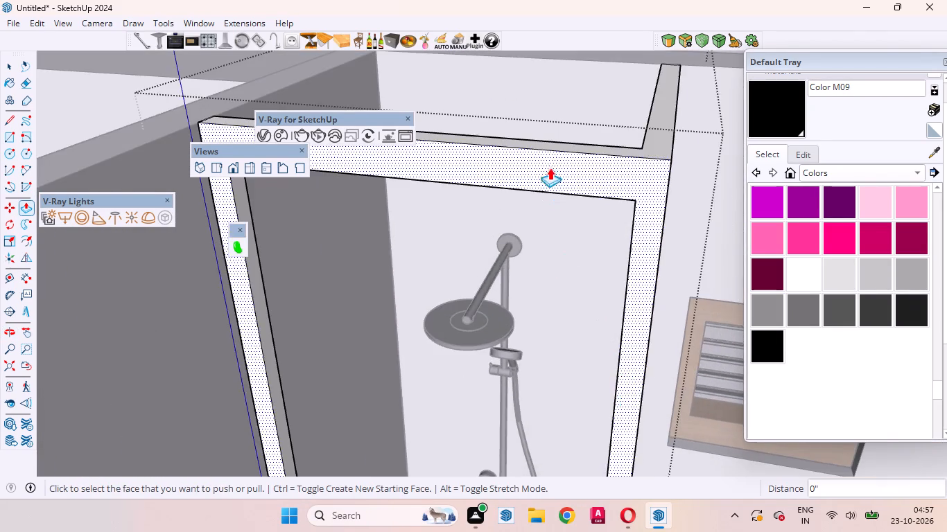
{"action": "scroll", "coordinate": [554, 152], "scroll_direction": "up", "scroll_amount": 5}
{"action": "middle_click_drag", "start_coordinate": [611, 249], "coordinate": [605, 169]}
{"action": "scroll", "coordinate": [600, 186], "scroll_direction": "up", "scroll_amount": 1}
{"action": "scroll", "coordinate": [598, 376], "scroll_direction": "down", "scroll_amount": 6}
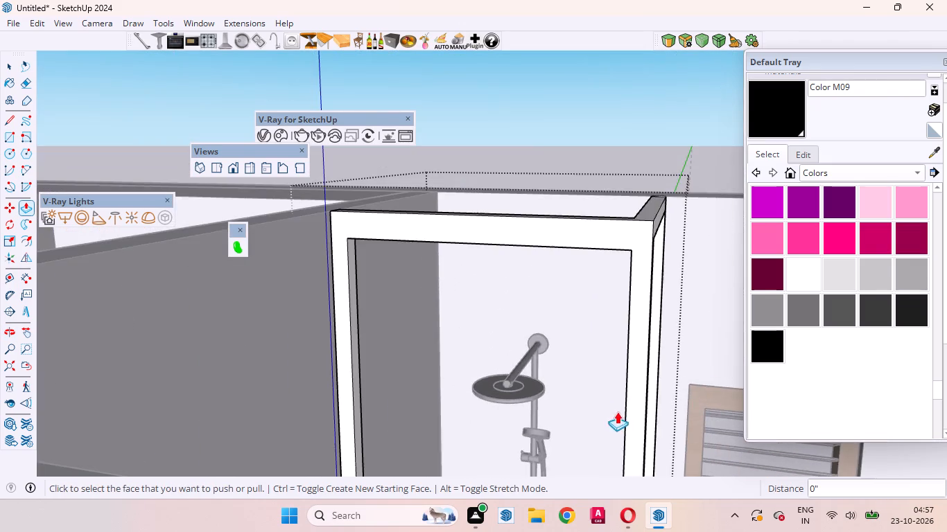
{"action": "scroll", "coordinate": [555, 149], "scroll_direction": "up", "scroll_amount": 4}
{"action": "scroll", "coordinate": [535, 330], "scroll_direction": "up", "scroll_amount": 1}
{"action": "middle_click_drag", "start_coordinate": [535, 330], "coordinate": [535, 227]}
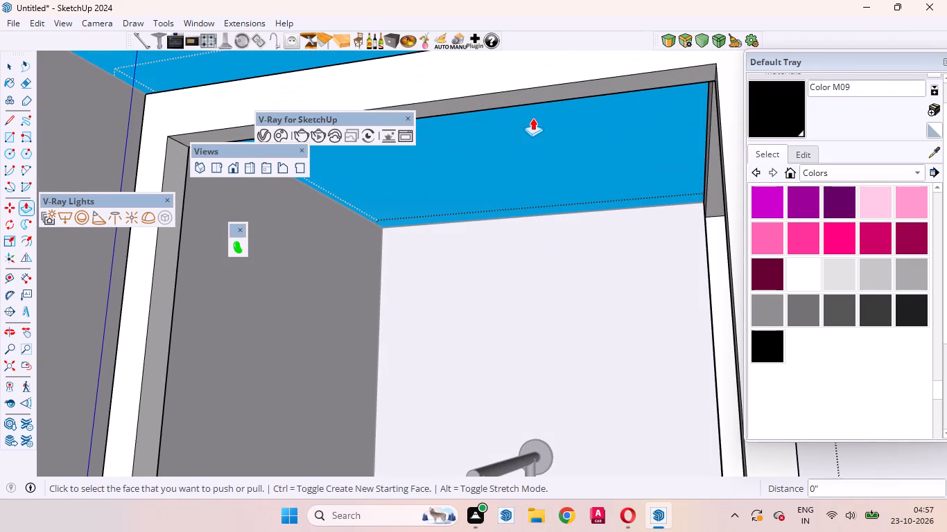
{"action": "double_click", "coordinate": [532, 96]}
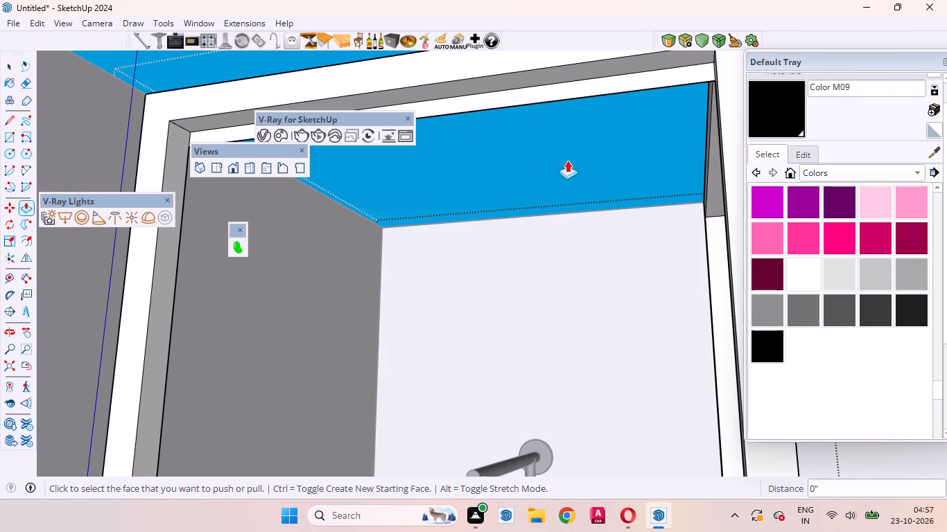
Examine the undersides and inner faces of the shower frame's top rails around the corner post.
{"action": "key", "text": "space"}
{"action": "scroll", "coordinate": [567, 196], "scroll_direction": "down", "scroll_amount": 3}
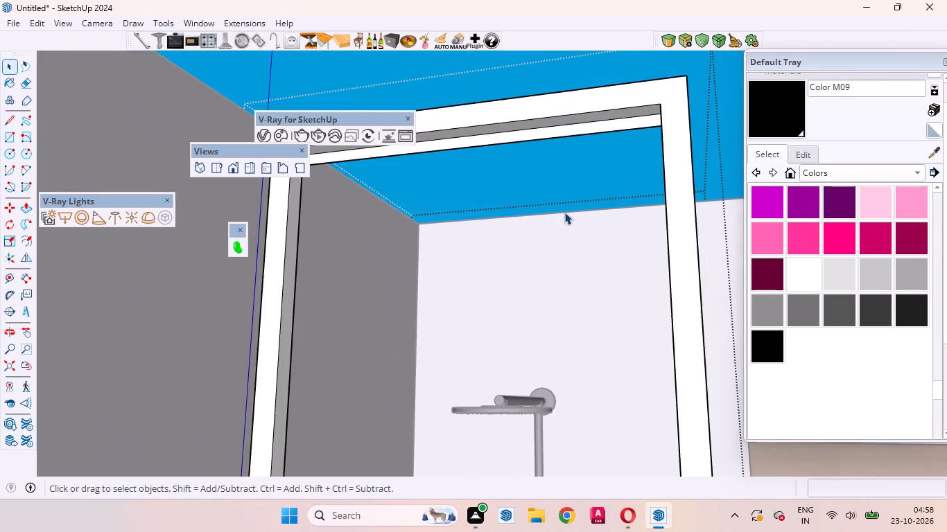
{"action": "middle_click_drag", "start_coordinate": [545, 189], "coordinate": [263, 293]}
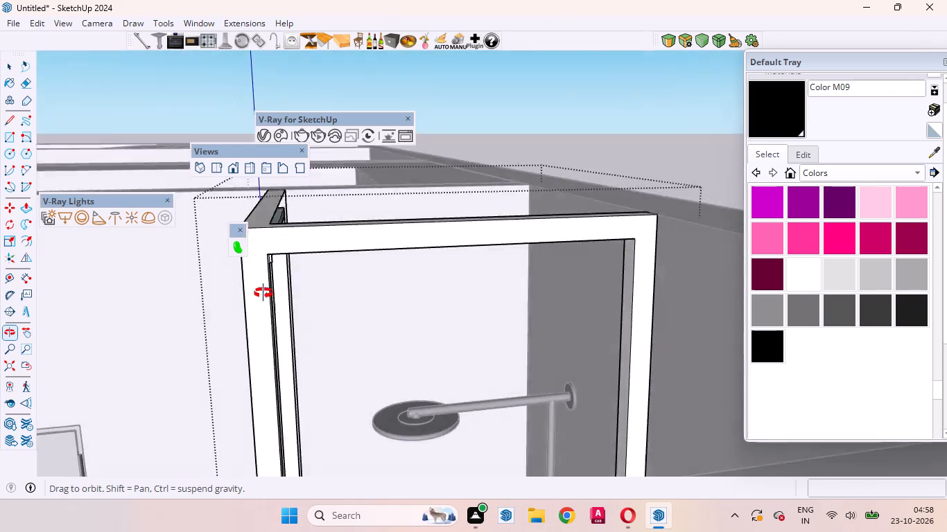
{"action": "middle_click_drag", "start_coordinate": [263, 293], "coordinate": [437, 203]}
{"action": "scroll", "coordinate": [467, 103], "scroll_direction": "up", "scroll_amount": 6}
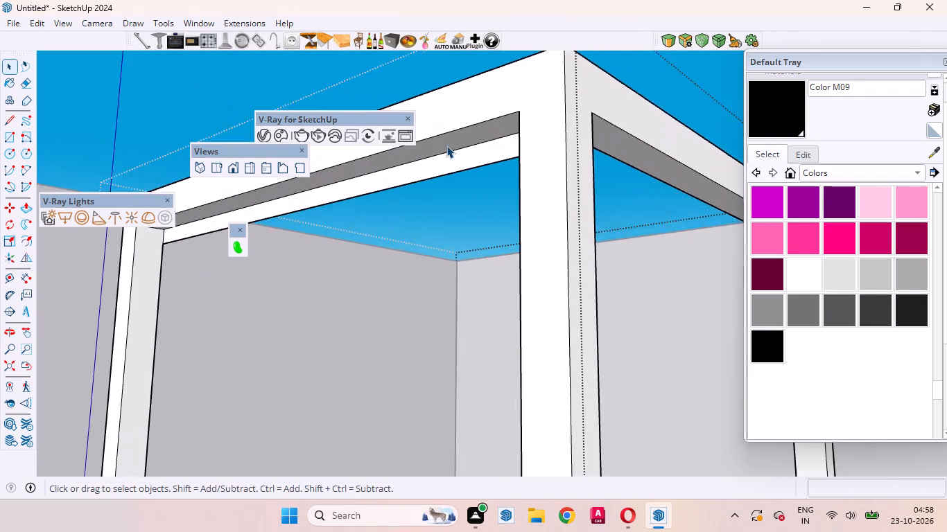
{"action": "scroll", "coordinate": [446, 145], "scroll_direction": "up", "scroll_amount": 4}
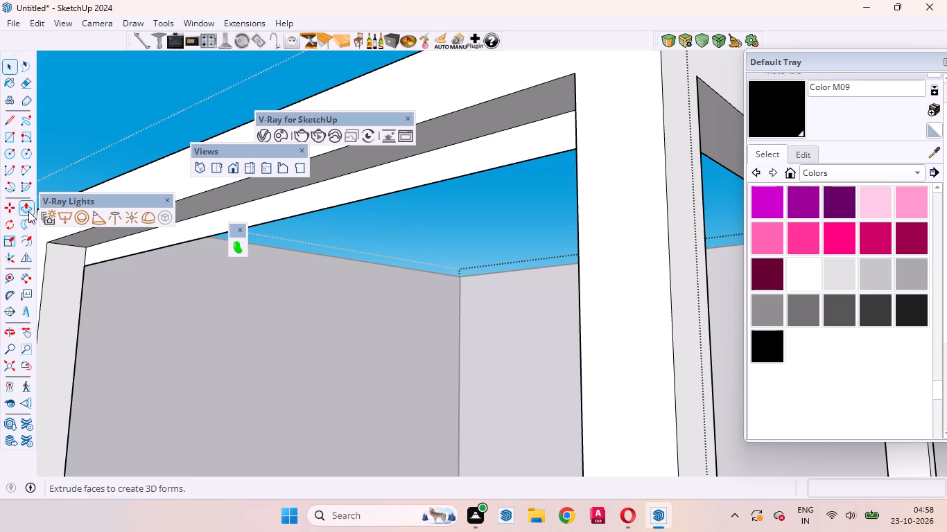
{"action": "left_click_drag", "start_coordinate": [28, 211], "coordinate": [35, 211]}
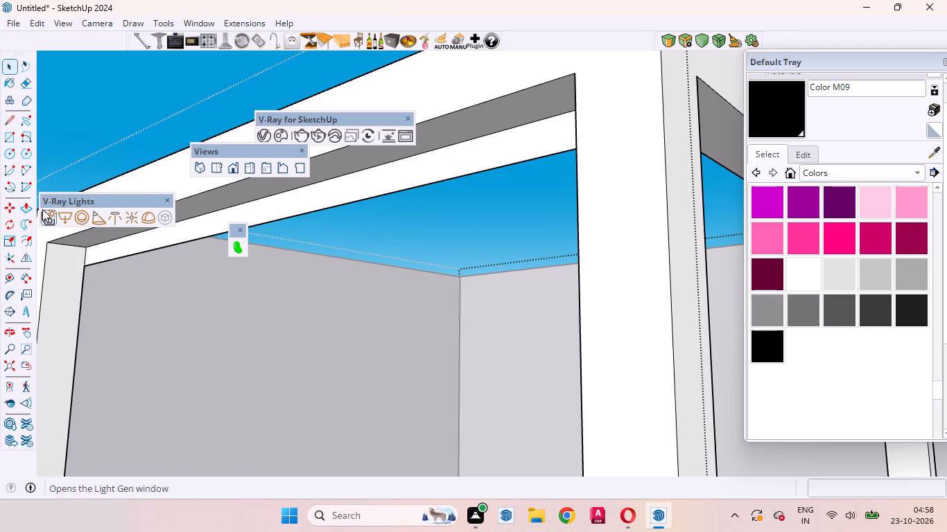
{"action": "left_click", "coordinate": [33, 211]}
{"action": "scroll", "coordinate": [467, 178], "scroll_direction": "up", "scroll_amount": 4}
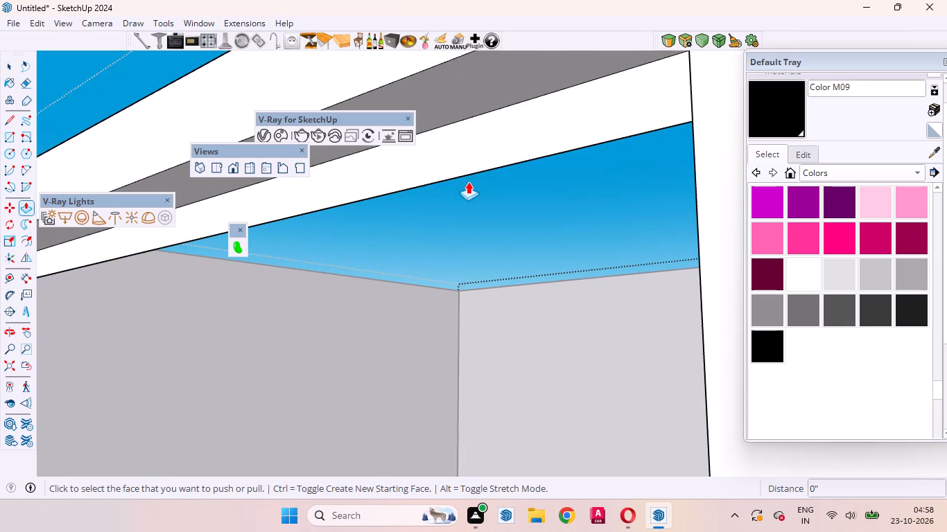
{"action": "middle_click_drag", "start_coordinate": [480, 179], "coordinate": [521, 303]}
{"action": "scroll", "coordinate": [607, 267], "scroll_direction": "down", "scroll_amount": 2}
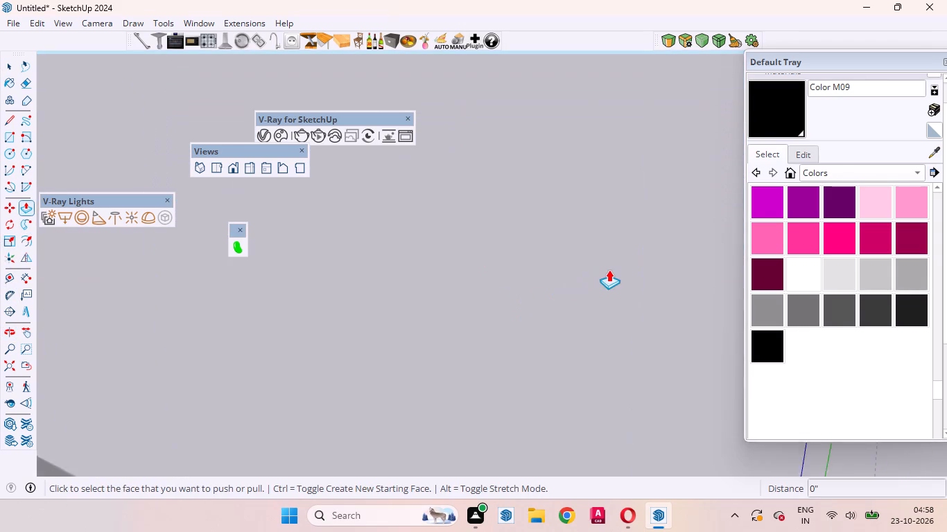
{"action": "scroll", "coordinate": [609, 269], "scroll_direction": "down", "scroll_amount": 20}
{"action": "scroll", "coordinate": [609, 269], "scroll_direction": "down", "scroll_amount": 4}
Delete the lower edge of the leftover strip along the door-side top rail's underside, beside the wall-side post.
{"action": "scroll", "coordinate": [602, 302], "scroll_direction": "up", "scroll_amount": 10}
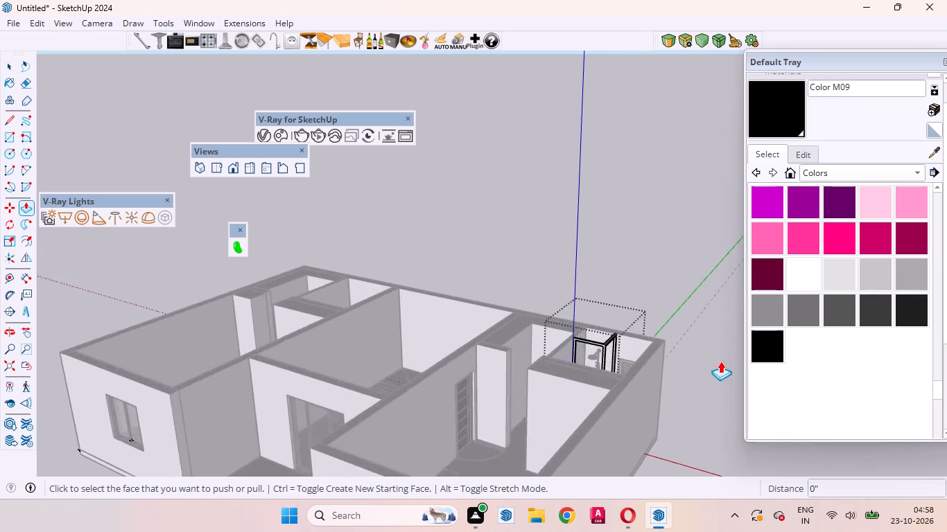
{"action": "scroll", "coordinate": [720, 361], "scroll_direction": "up", "scroll_amount": 20}
{"action": "scroll", "coordinate": [720, 361], "scroll_direction": "up", "scroll_amount": 5}
{"action": "middle_click_drag", "start_coordinate": [654, 327], "coordinate": [487, 369]}
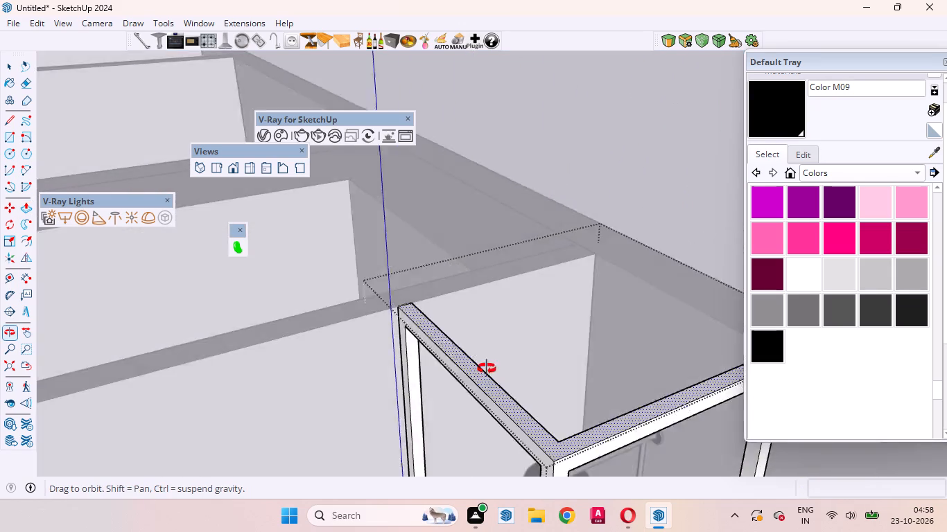
{"action": "middle_click_drag", "start_coordinate": [487, 369], "coordinate": [277, 345]}
{"action": "scroll", "coordinate": [298, 272], "scroll_direction": "up", "scroll_amount": 12}
{"action": "scroll", "coordinate": [391, 335], "scroll_direction": "up", "scroll_amount": 3}
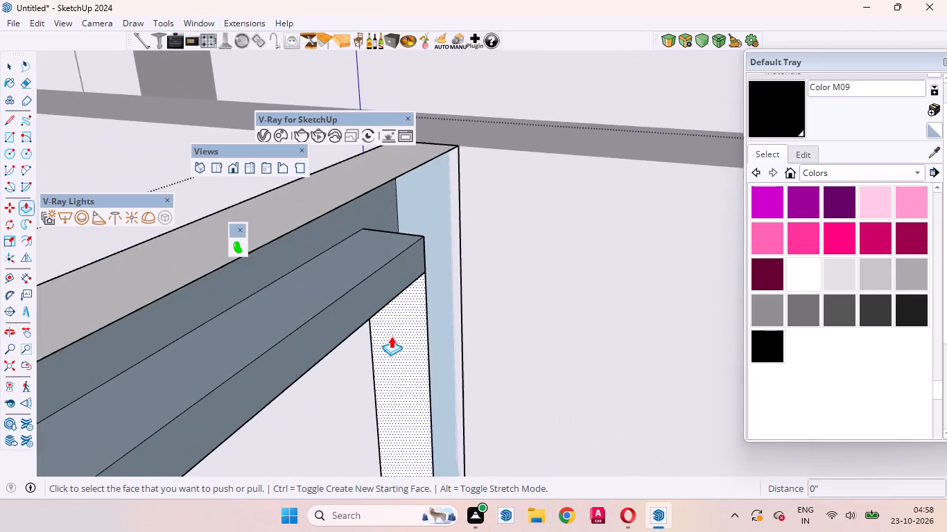
{"action": "scroll", "coordinate": [391, 336], "scroll_direction": "up", "scroll_amount": 3}
{"action": "middle_click_drag", "start_coordinate": [391, 336], "coordinate": [425, 141]}
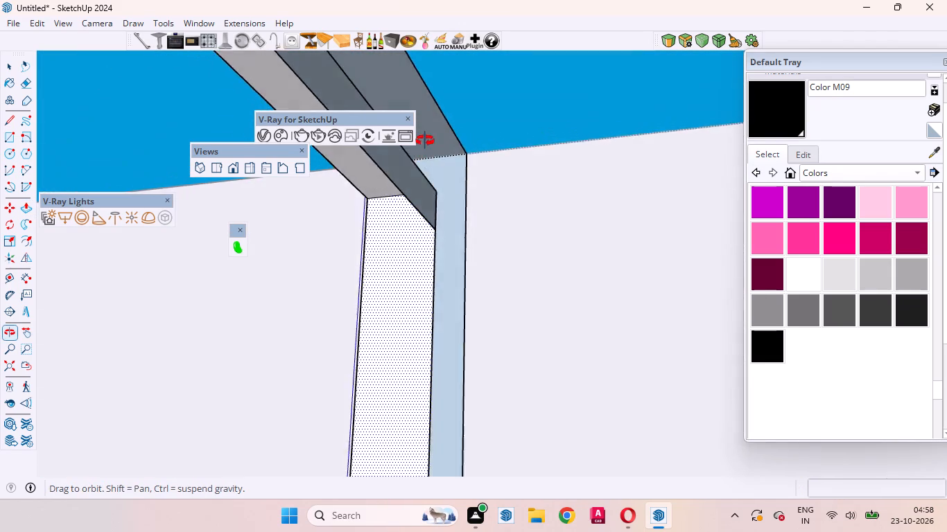
{"action": "middle_click_drag", "start_coordinate": [425, 141], "coordinate": [435, 128]}
{"action": "scroll", "coordinate": [399, 185], "scroll_direction": "up", "scroll_amount": 2}
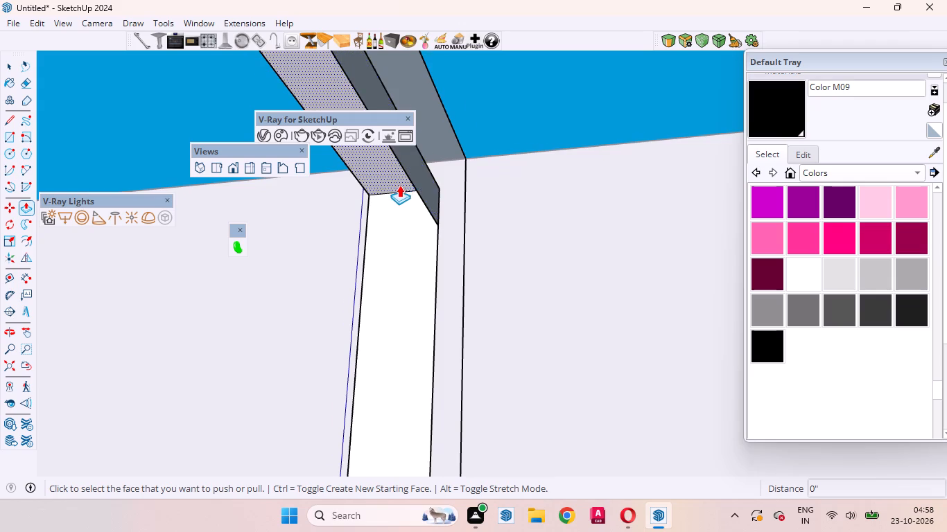
{"action": "scroll", "coordinate": [399, 185], "scroll_direction": "up", "scroll_amount": 2}
{"action": "middle_click_drag", "start_coordinate": [404, 199], "coordinate": [463, 169]}
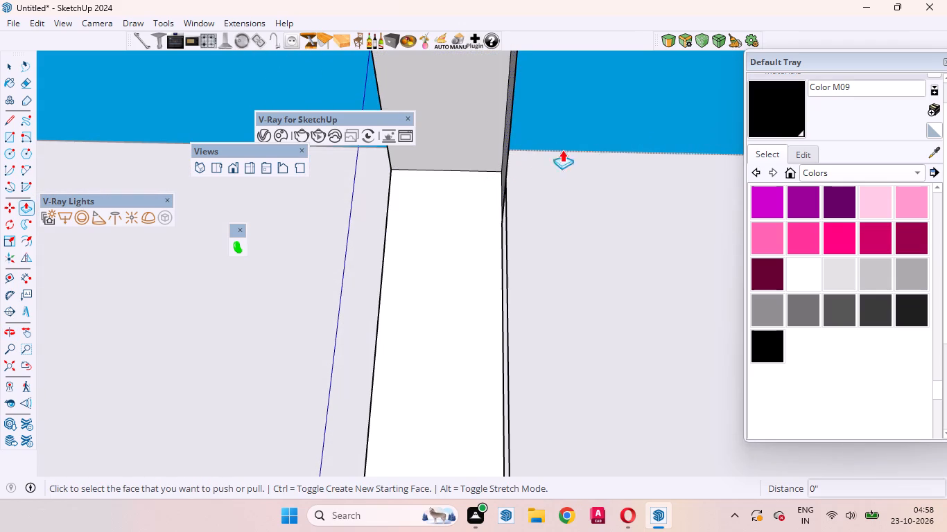
{"action": "key", "text": "space"}
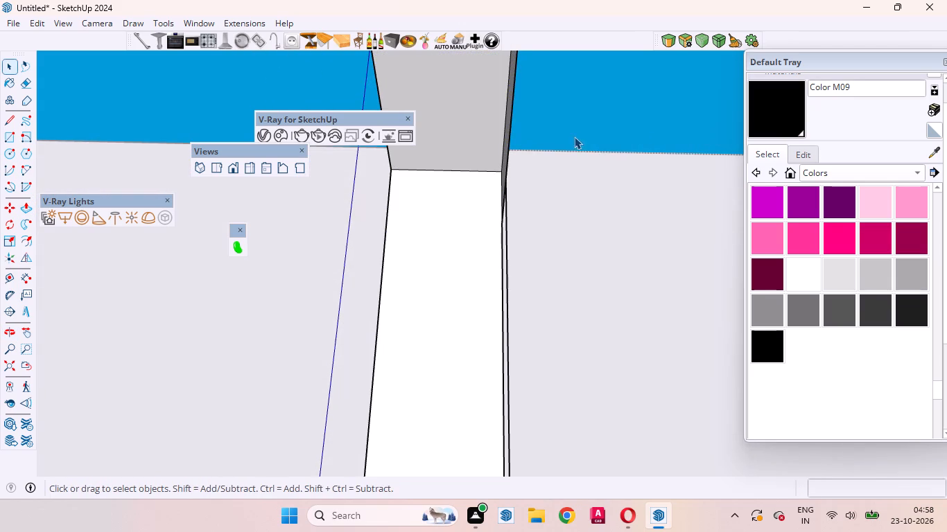
{"action": "left_click", "coordinate": [510, 150]}
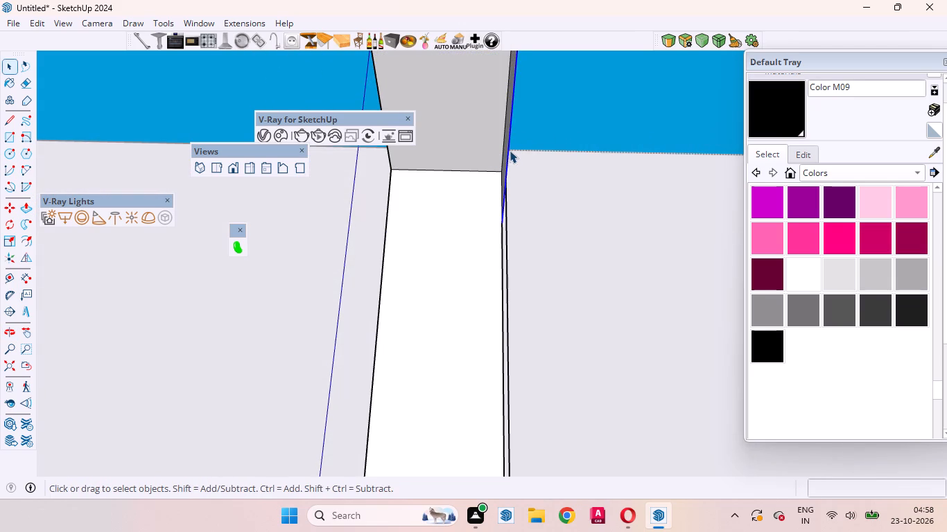
{"action": "key", "text": "Home"}
{"action": "key", "text": "Delete"}
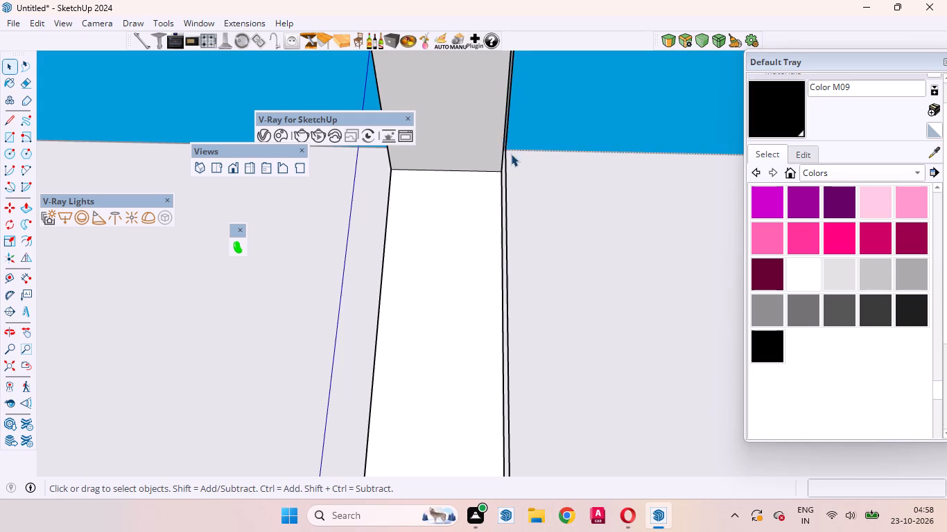
Paint the enclosure frame's top faces, outer faces and the door-side wall post's inner face black with Color M09.
{"action": "scroll", "coordinate": [512, 155], "scroll_direction": "down", "scroll_amount": 4}
{"action": "middle_click_drag", "start_coordinate": [507, 212], "coordinate": [649, 293]}
{"action": "scroll", "coordinate": [508, 214], "scroll_direction": "up", "scroll_amount": 1}
{"action": "scroll", "coordinate": [473, 335], "scroll_direction": "down", "scroll_amount": 15}
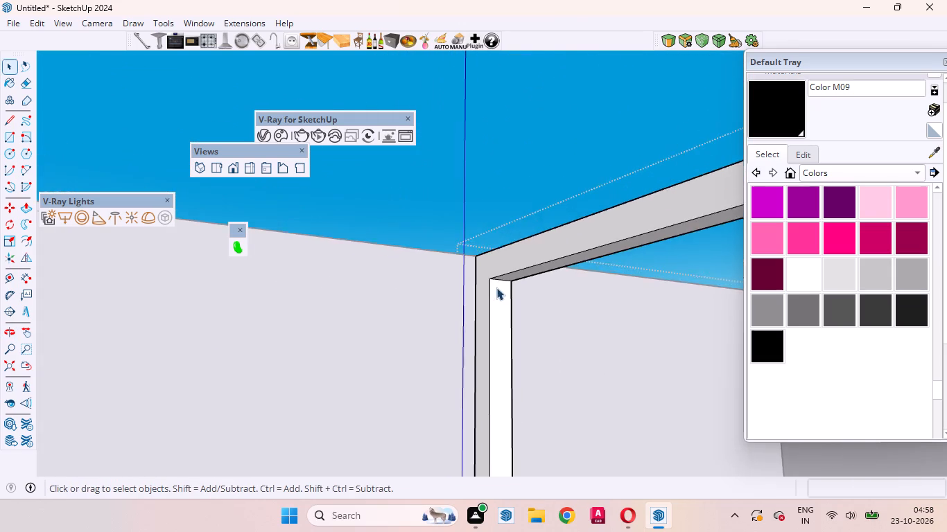
{"action": "scroll", "coordinate": [496, 287], "scroll_direction": "down", "scroll_amount": 14}
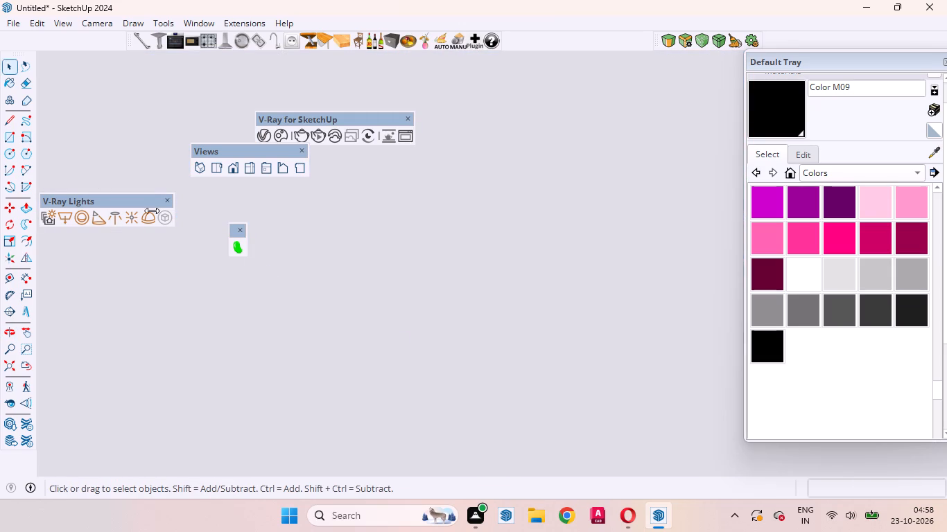
{"action": "left_click", "coordinate": [209, 164]}
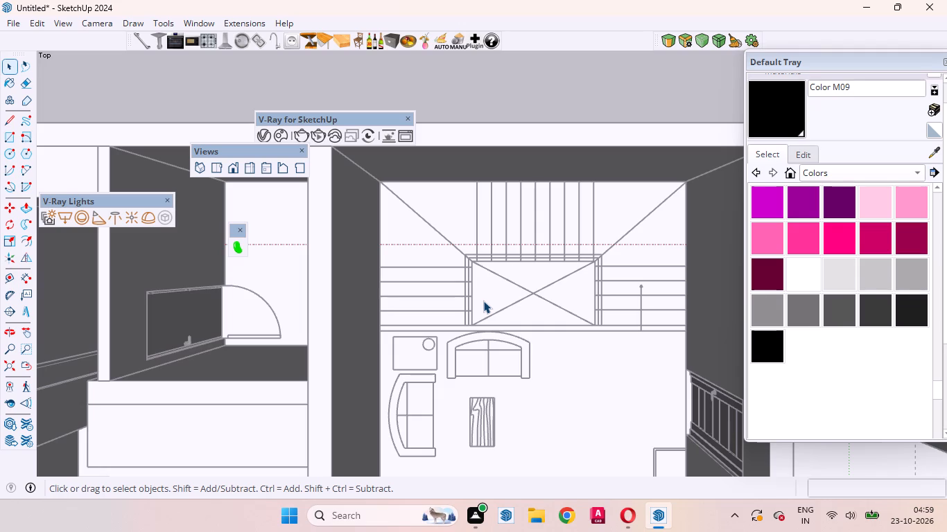
{"action": "scroll", "coordinate": [389, 229], "scroll_direction": "down", "scroll_amount": 6}
{"action": "scroll", "coordinate": [520, 180], "scroll_direction": "down", "scroll_amount": 5}
{"action": "middle_click_drag", "start_coordinate": [460, 287], "coordinate": [535, 98]}
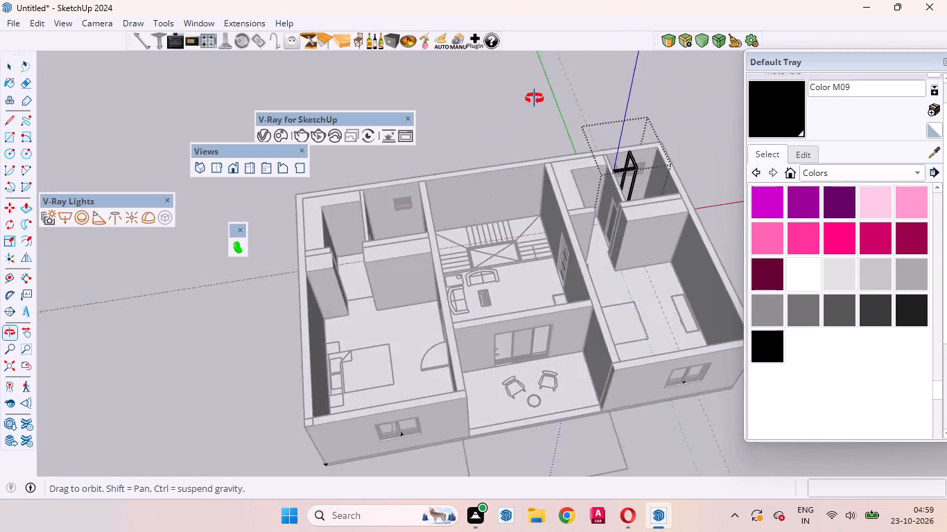
{"action": "middle_click_drag", "start_coordinate": [535, 98], "coordinate": [541, 93]}
{"action": "scroll", "coordinate": [613, 112], "scroll_direction": "up", "scroll_amount": 16}
{"action": "middle_click_drag", "start_coordinate": [665, 202], "coordinate": [526, 209]}
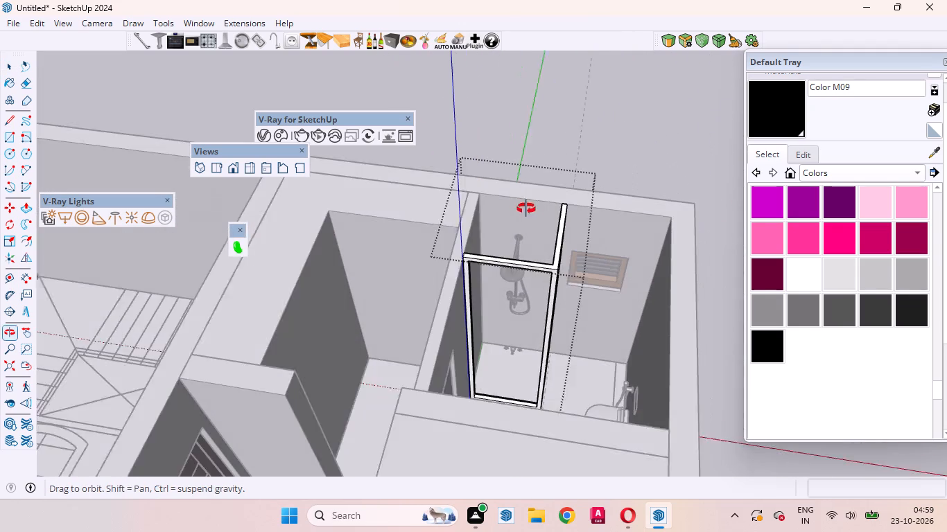
{"action": "middle_click_drag", "start_coordinate": [526, 209], "coordinate": [520, 206]}
{"action": "left_click", "coordinate": [785, 109]}
{"action": "scroll", "coordinate": [595, 263], "scroll_direction": "up", "scroll_amount": 8}
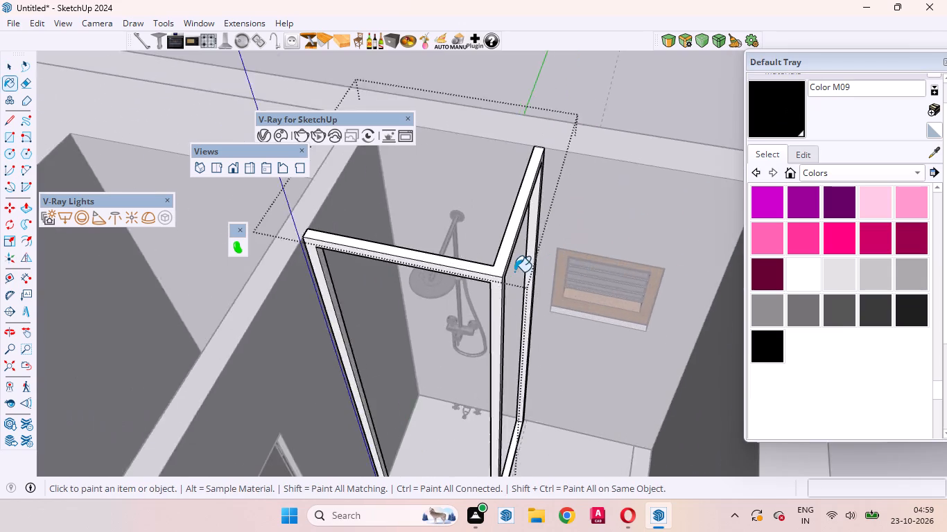
{"action": "scroll", "coordinate": [514, 272], "scroll_direction": "up", "scroll_amount": 3}
{"action": "left_click", "coordinate": [488, 251]}
{"action": "left_click", "coordinate": [475, 307]}
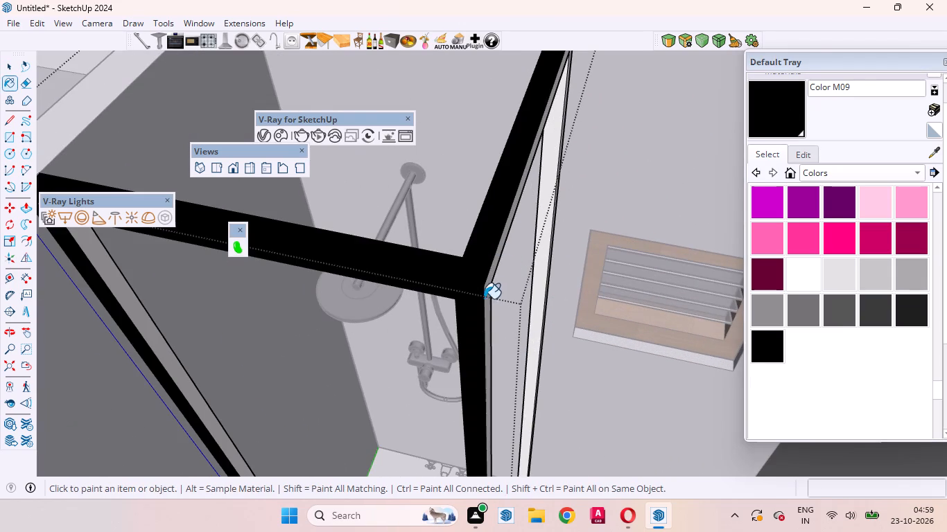
{"action": "left_click", "coordinate": [487, 296]}
{"action": "left_click", "coordinate": [165, 348]}
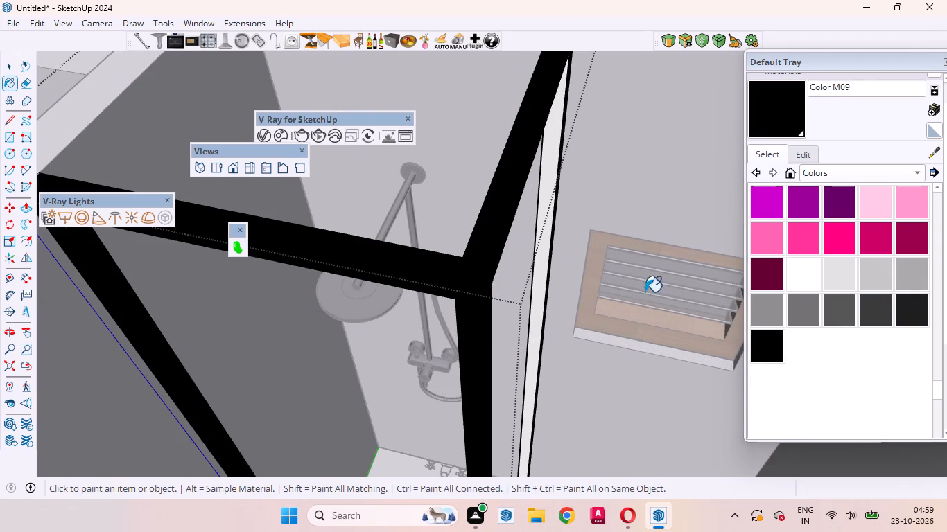
Paint the window-side opening's wall post inner face and both bottom rails' top faces black with Color M09.
{"action": "scroll", "coordinate": [645, 292], "scroll_direction": "down", "scroll_amount": 4}
{"action": "scroll", "coordinate": [617, 261], "scroll_direction": "up", "scroll_amount": 10}
{"action": "left_click", "coordinate": [548, 236]}
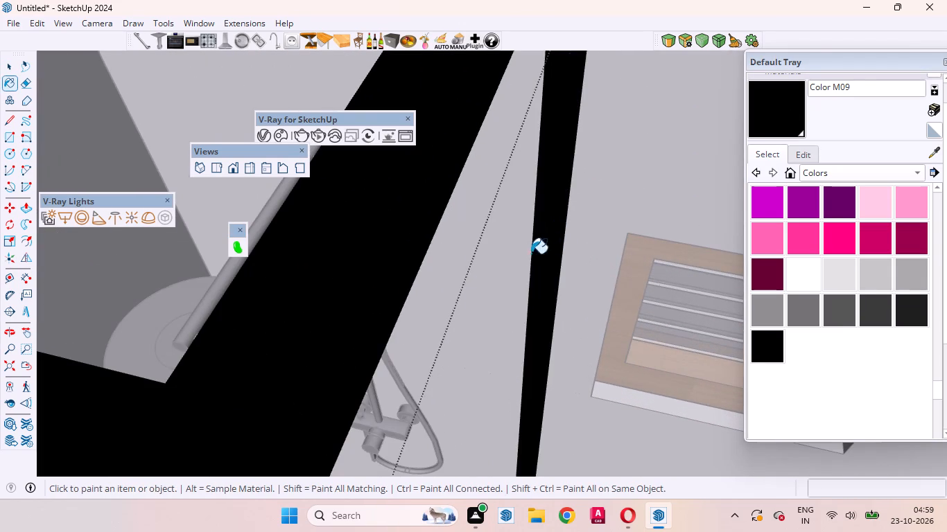
{"action": "scroll", "coordinate": [528, 254], "scroll_direction": "down", "scroll_amount": 15}
{"action": "scroll", "coordinate": [532, 439], "scroll_direction": "up", "scroll_amount": 6}
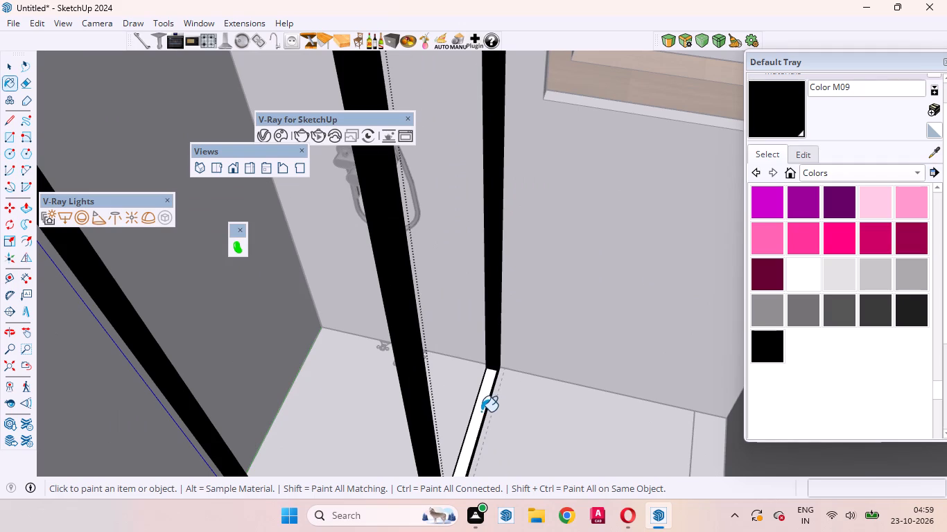
{"action": "left_click", "coordinate": [480, 411]}
{"action": "scroll", "coordinate": [592, 310], "scroll_direction": "down", "scroll_amount": 5}
{"action": "scroll", "coordinate": [421, 491], "scroll_direction": "up", "scroll_amount": 5}
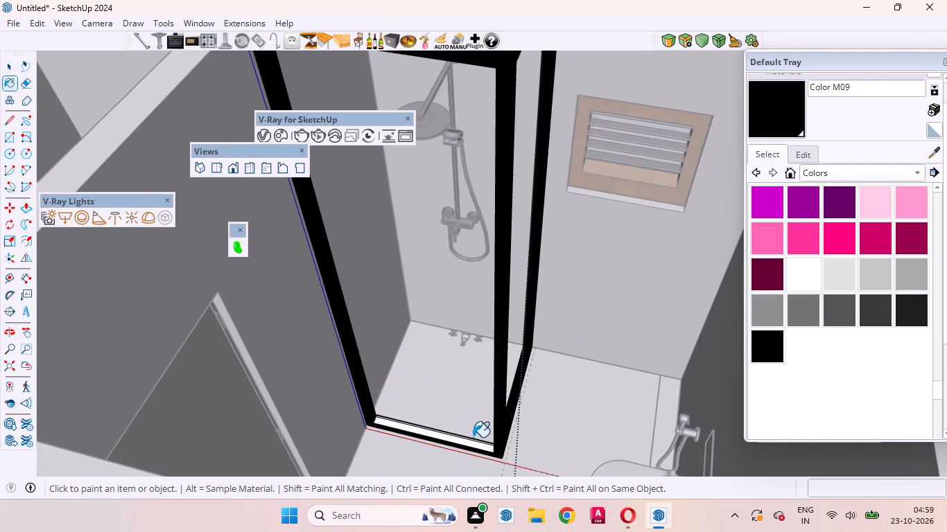
{"action": "left_click", "coordinate": [470, 445]}
Paint the corner post's inner face and the window-side frame's shower-facing face black with Color M09.
{"action": "middle_click_drag", "start_coordinate": [455, 428], "coordinate": [579, 443]}
{"action": "scroll", "coordinate": [586, 395], "scroll_direction": "up", "scroll_amount": 5}
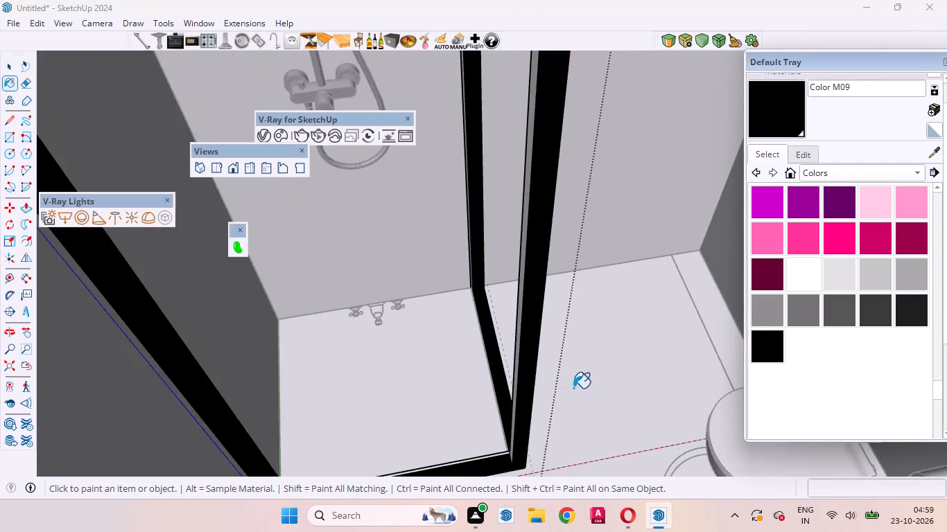
{"action": "scroll", "coordinate": [573, 388], "scroll_direction": "up", "scroll_amount": 5}
{"action": "middle_click_drag", "start_coordinate": [423, 407], "coordinate": [507, 409]}
{"action": "left_click", "coordinate": [643, 379]}
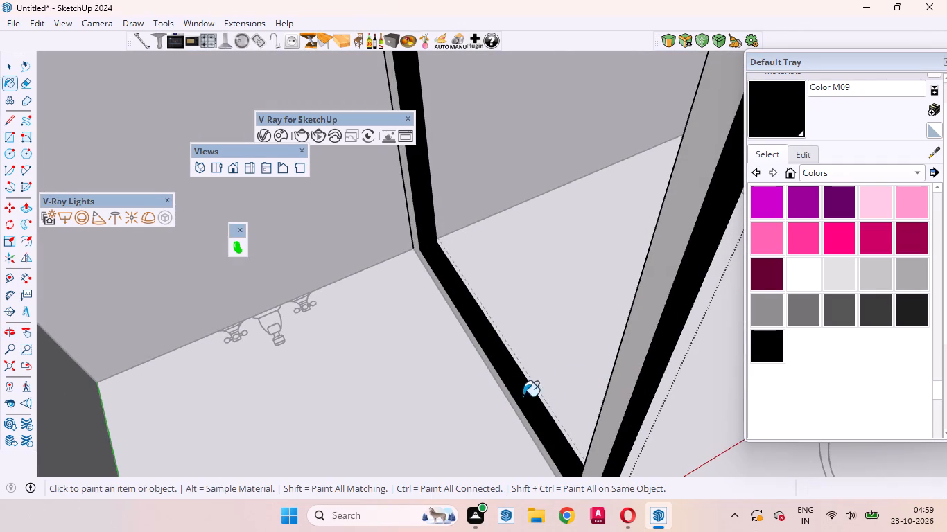
{"action": "left_click", "coordinate": [635, 351]}
{"action": "scroll", "coordinate": [501, 362], "scroll_direction": "up", "scroll_amount": 4}
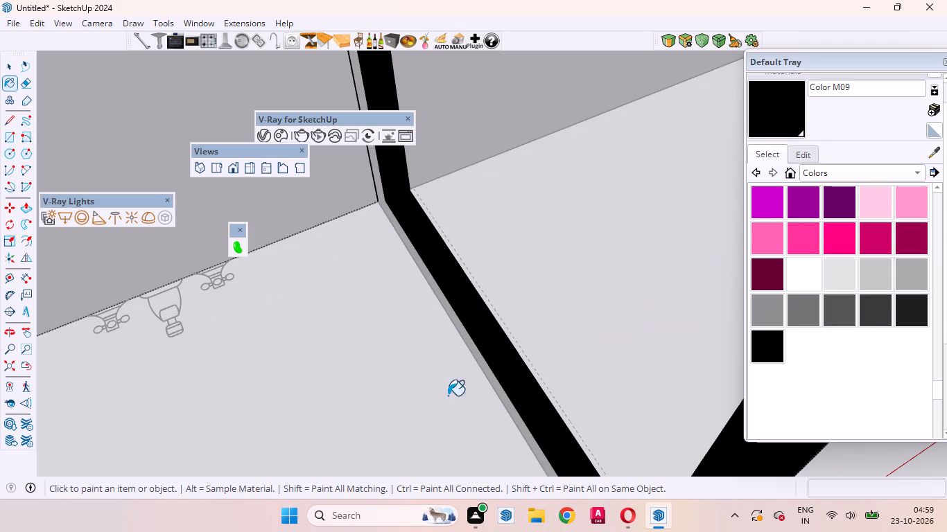
{"action": "middle_click_drag", "start_coordinate": [448, 396], "coordinate": [559, 295]}
{"action": "scroll", "coordinate": [559, 295], "scroll_direction": "up", "scroll_amount": 1}
{"action": "left_click", "coordinate": [535, 317]}
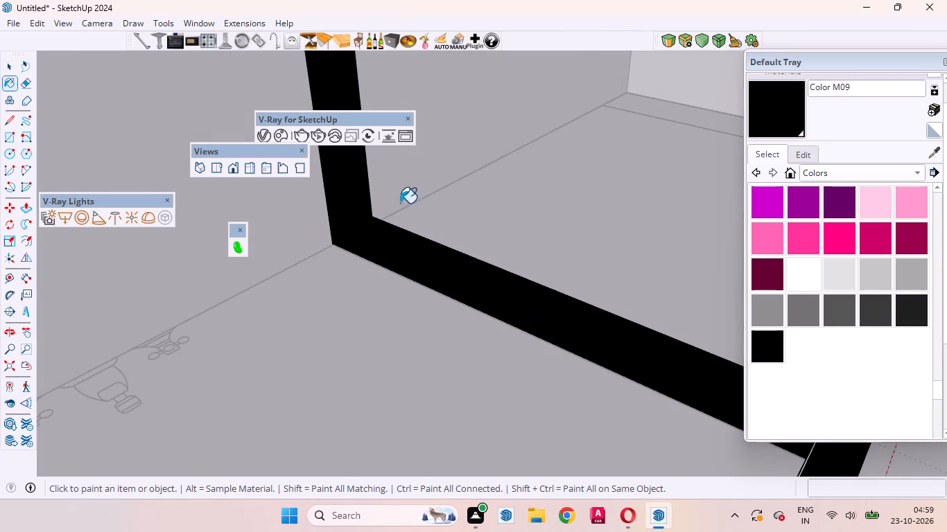
Examine the black enclosure frame from above and from the shower side for faces left unpainted.
{"action": "scroll", "coordinate": [403, 325], "scroll_direction": "down", "scroll_amount": 5}
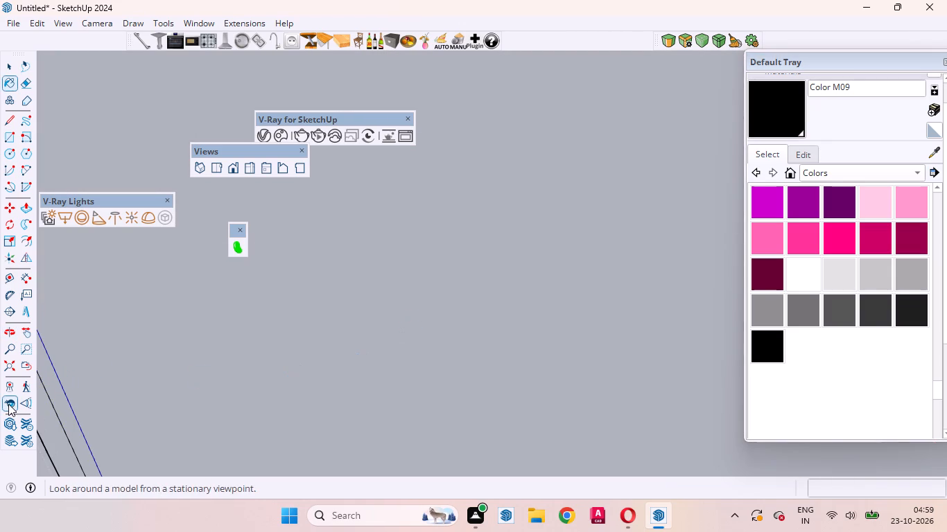
{"action": "left_click", "coordinate": [24, 366]}
{"action": "middle_click_drag", "start_coordinate": [507, 311], "coordinate": [276, 529]}
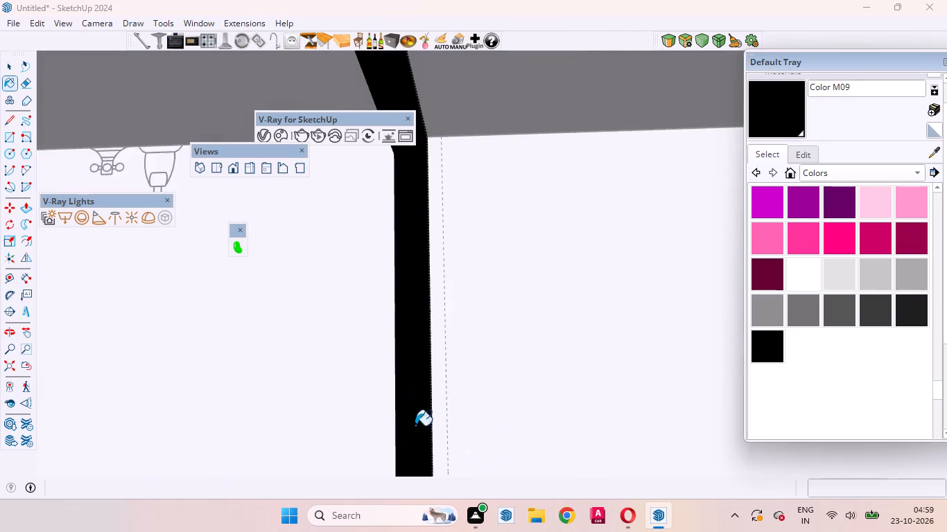
{"action": "scroll", "coordinate": [663, 346], "scroll_direction": "down", "scroll_amount": 15}
{"action": "scroll", "coordinate": [598, 335], "scroll_direction": "up", "scroll_amount": 3}
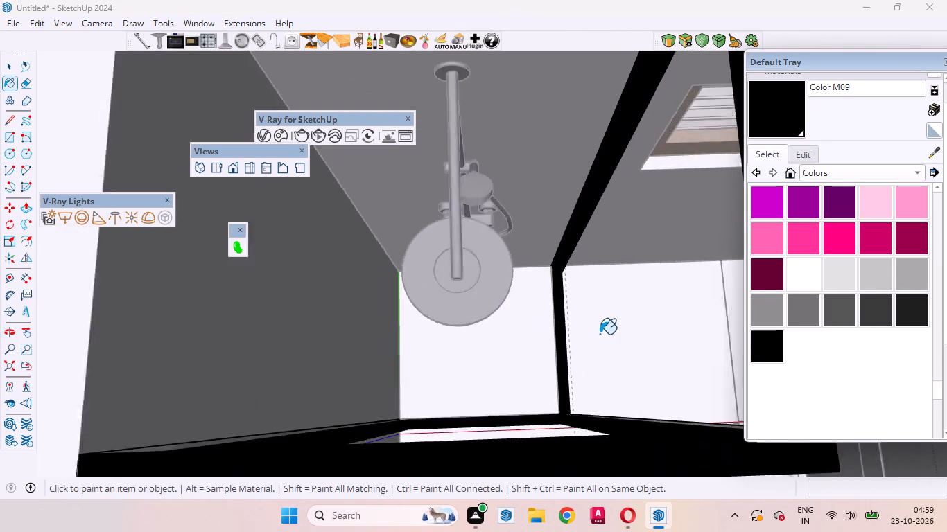
{"action": "scroll", "coordinate": [600, 334], "scroll_direction": "up", "scroll_amount": 1}
{"action": "scroll", "coordinate": [532, 346], "scroll_direction": "down", "scroll_amount": 5}
{"action": "middle_click_drag", "start_coordinate": [506, 365], "coordinate": [819, 398]}
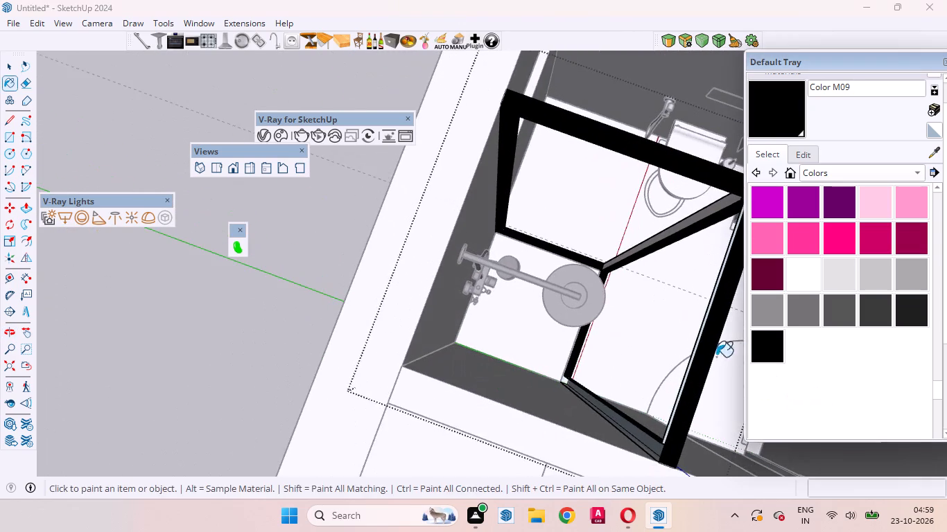
Paint the door-side opening's wall post shower face and the bottom rail's shower-facing face and narrow strip black with Color M09.
{"action": "scroll", "coordinate": [695, 358], "scroll_direction": "up", "scroll_amount": 4}
{"action": "middle_click_drag", "start_coordinate": [580, 365], "coordinate": [790, 384]}
{"action": "scroll", "coordinate": [428, 378], "scroll_direction": "down", "scroll_amount": 4}
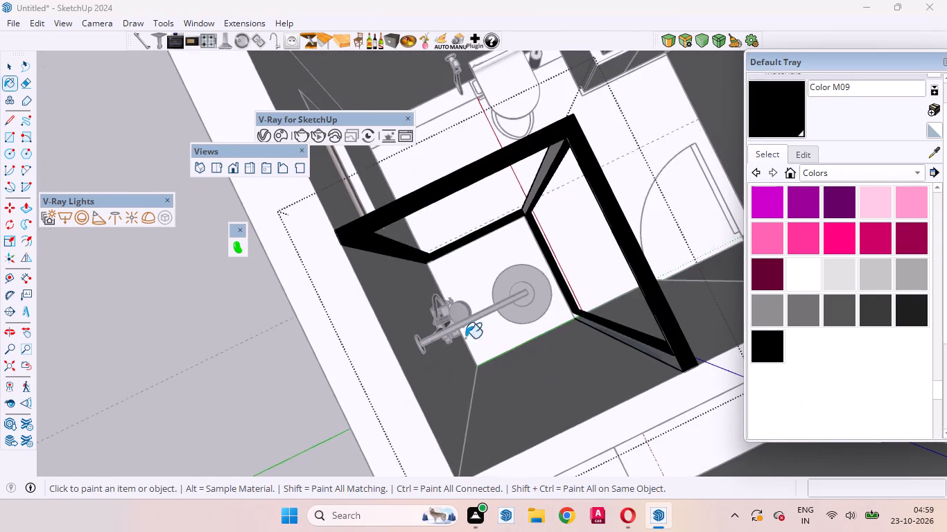
{"action": "scroll", "coordinate": [646, 307], "scroll_direction": "up", "scroll_amount": 12}
{"action": "middle_click_drag", "start_coordinate": [641, 374], "coordinate": [770, 273]}
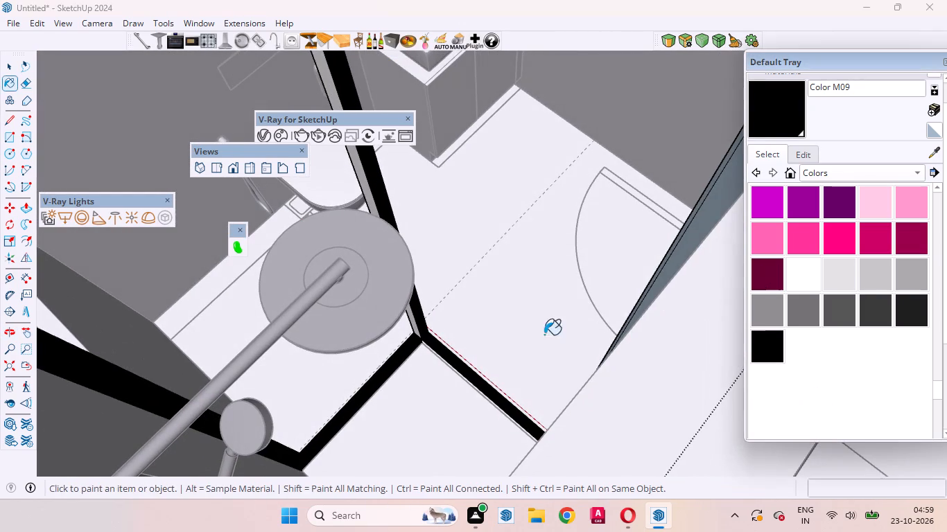
{"action": "scroll", "coordinate": [521, 393], "scroll_direction": "down", "scroll_amount": 3}
{"action": "middle_click_drag", "start_coordinate": [498, 405], "coordinate": [649, 432]}
{"action": "scroll", "coordinate": [649, 390], "scroll_direction": "up", "scroll_amount": 4}
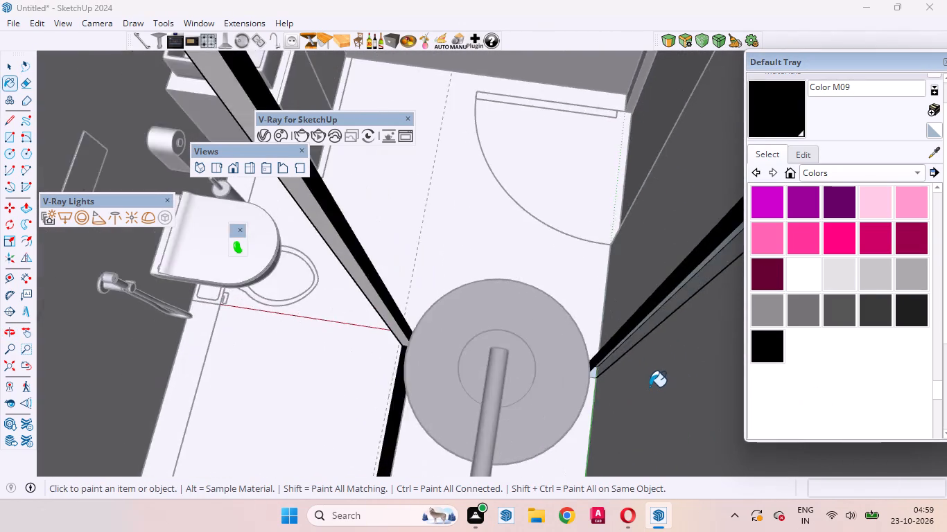
{"action": "scroll", "coordinate": [650, 387], "scroll_direction": "up", "scroll_amount": 11}
{"action": "middle_click_drag", "start_coordinate": [584, 387], "coordinate": [584, 304]}
{"action": "left_click", "coordinate": [584, 303]}
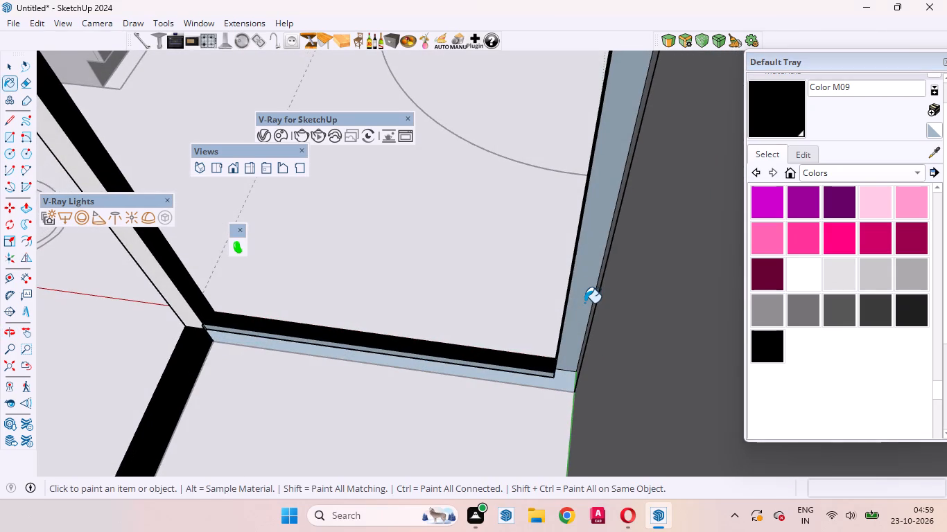
{"action": "scroll", "coordinate": [559, 375], "scroll_direction": "up", "scroll_amount": 9}
{"action": "left_click", "coordinate": [564, 384]}
{"action": "middle_click_drag", "start_coordinate": [546, 392], "coordinate": [558, 339]}
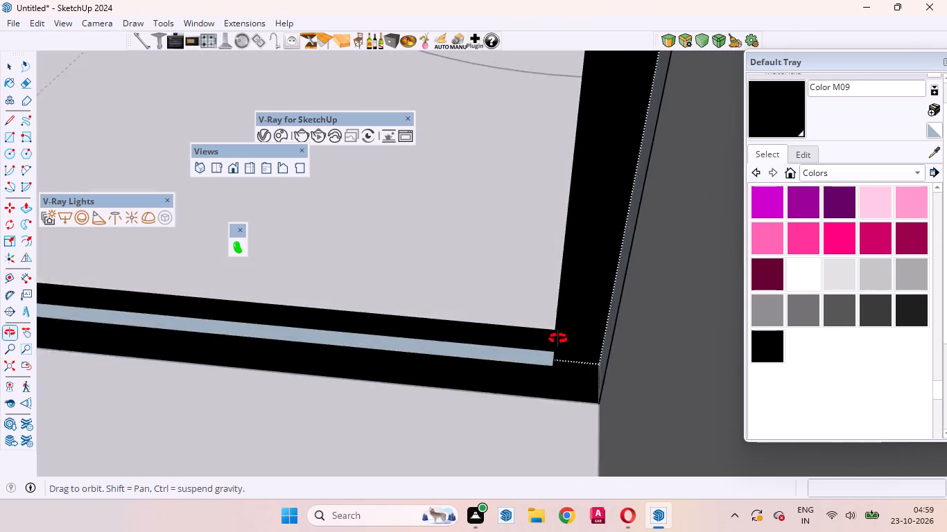
{"action": "middle_click_drag", "start_coordinate": [558, 339], "coordinate": [563, 324]}
{"action": "left_click", "coordinate": [543, 354]}
{"action": "scroll", "coordinate": [575, 388], "scroll_direction": "down", "scroll_amount": 10}
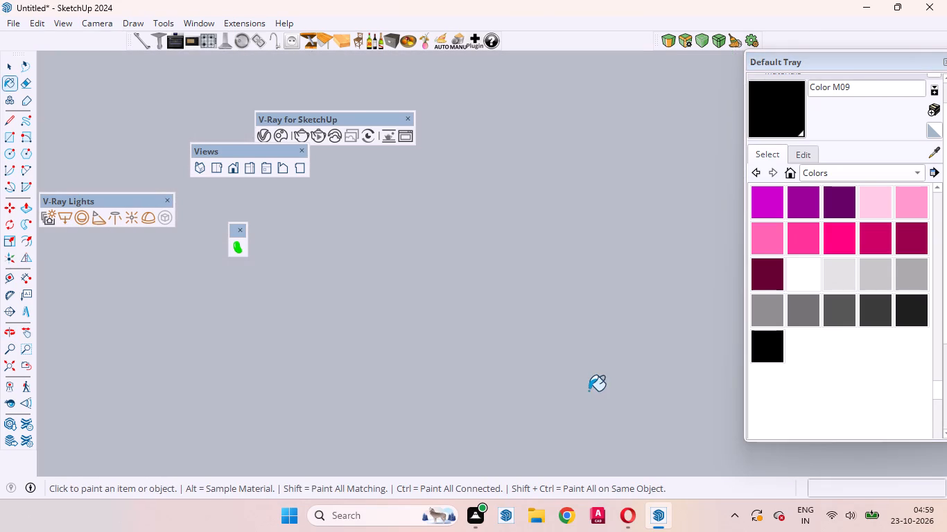
Paint the corner post's remaining grey face black with Color M09.
{"action": "left_click", "coordinate": [21, 371]}
{"action": "middle_click_drag", "start_coordinate": [464, 334], "coordinate": [537, 497]}
{"action": "scroll", "coordinate": [615, 333], "scroll_direction": "down", "scroll_amount": 6}
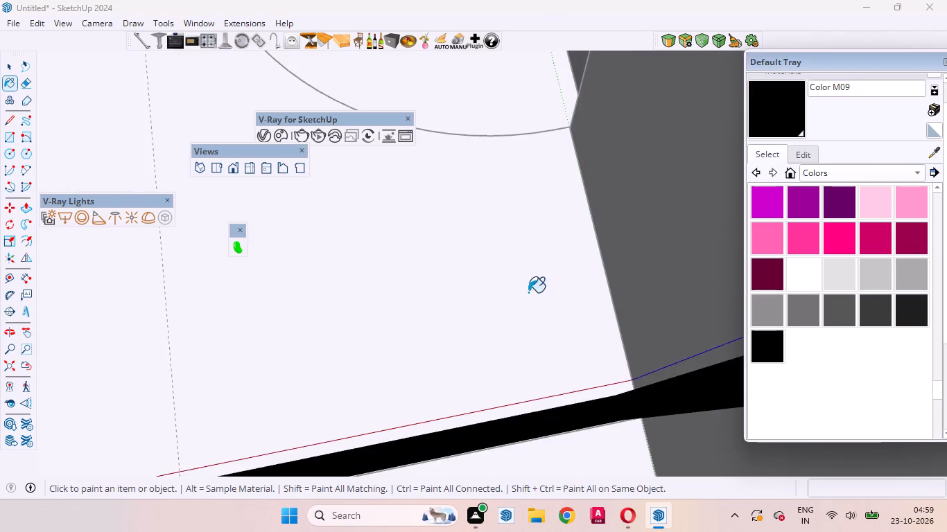
{"action": "scroll", "coordinate": [528, 292], "scroll_direction": "down", "scroll_amount": 8}
{"action": "scroll", "coordinate": [317, 362], "scroll_direction": "up", "scroll_amount": 3}
{"action": "left_click", "coordinate": [368, 333]}
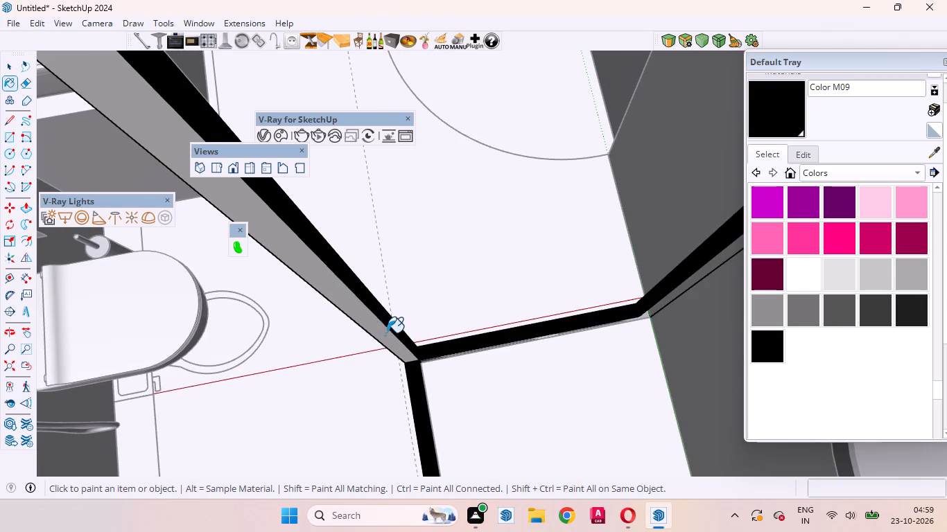
{"action": "left_click", "coordinate": [363, 314]}
Paint the narrow unpainted strip along the door-side top rail's inner edge black with Color M09.
{"action": "scroll", "coordinate": [358, 405], "scroll_direction": "down", "scroll_amount": 8}
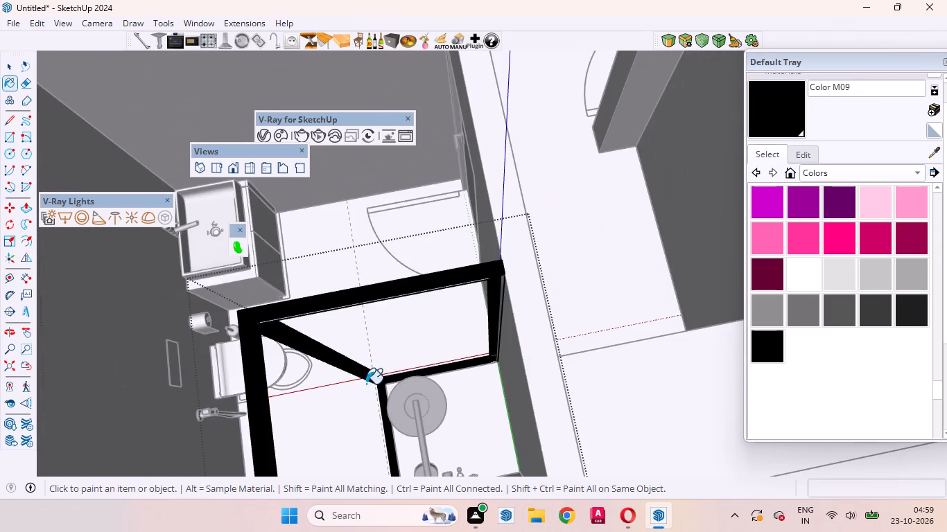
{"action": "scroll", "coordinate": [357, 323], "scroll_direction": "up", "scroll_amount": 5}
{"action": "scroll", "coordinate": [378, 366], "scroll_direction": "down", "scroll_amount": 3}
{"action": "scroll", "coordinate": [378, 338], "scroll_direction": "up", "scroll_amount": 4}
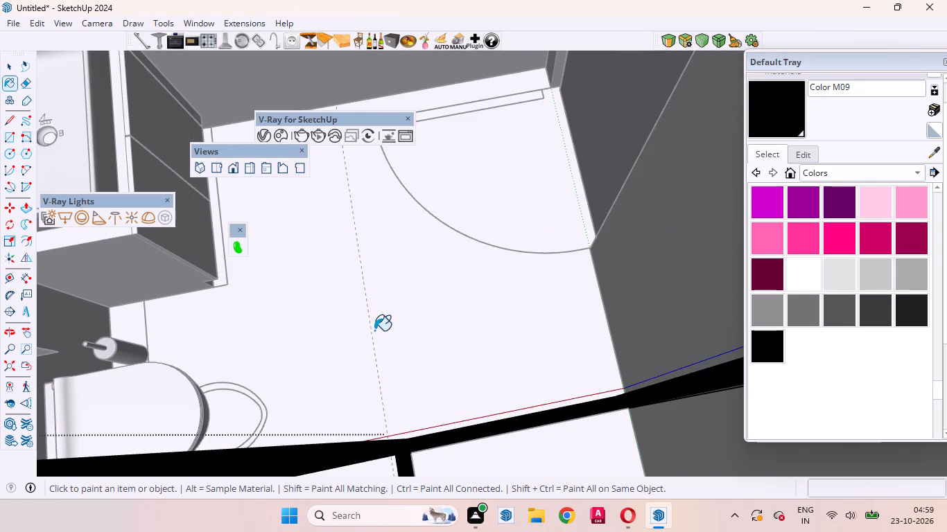
{"action": "scroll", "coordinate": [378, 330], "scroll_direction": "down", "scroll_amount": 2}
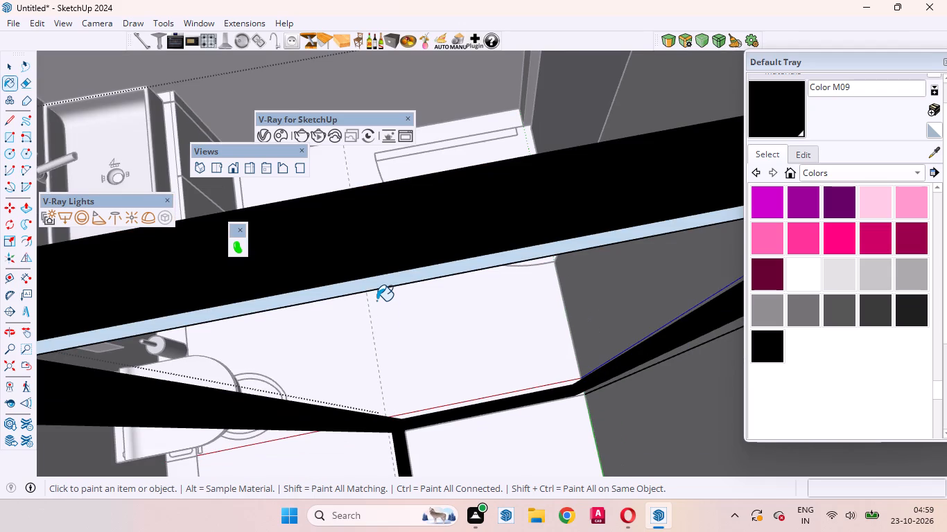
{"action": "left_click", "coordinate": [370, 288]}
Paint the grey side strip beside the door-side wall post black with Color M09 and leave the enclosure's editing.
{"action": "middle_click_drag", "start_coordinate": [384, 334], "coordinate": [397, 274]}
{"action": "scroll", "coordinate": [324, 418], "scroll_direction": "down", "scroll_amount": 5}
{"action": "scroll", "coordinate": [339, 228], "scroll_direction": "up", "scroll_amount": 4}
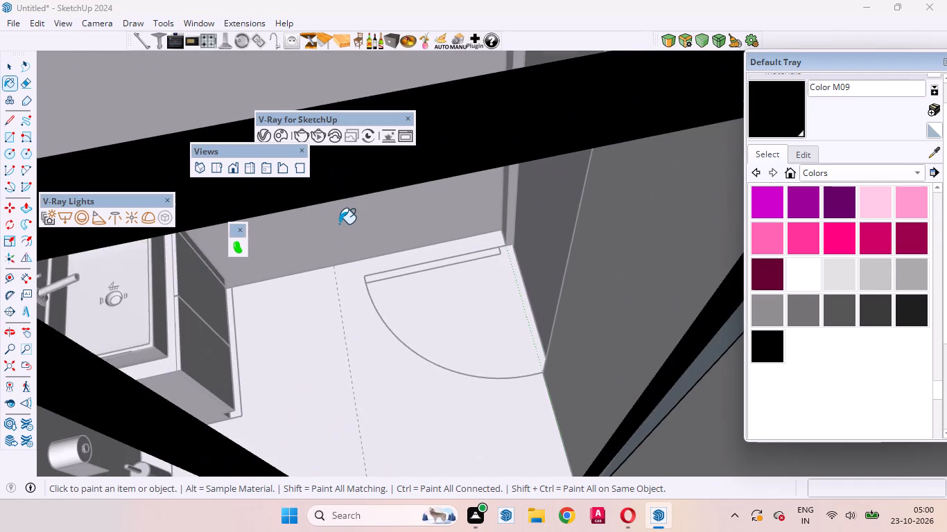
{"action": "scroll", "coordinate": [538, 414], "scroll_direction": "down", "scroll_amount": 4}
{"action": "middle_click_drag", "start_coordinate": [435, 361], "coordinate": [420, 243]}
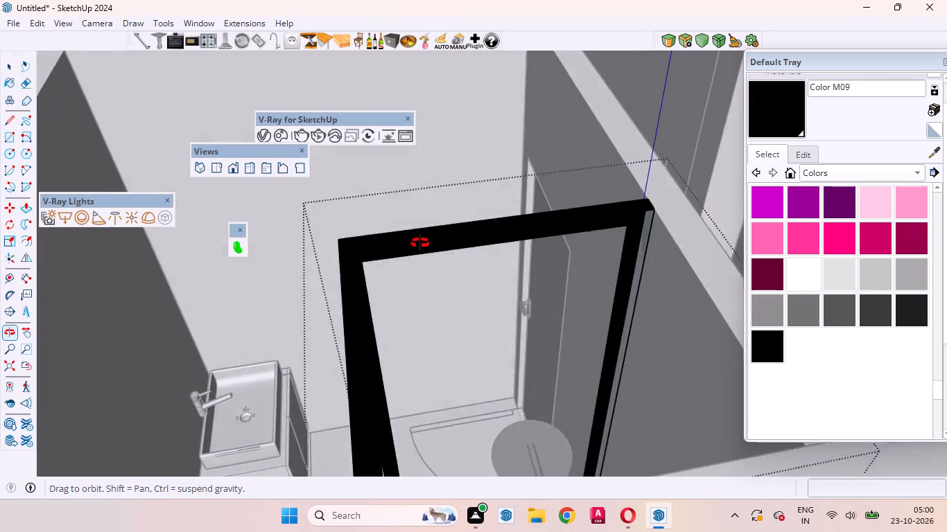
{"action": "middle_click_drag", "start_coordinate": [420, 243], "coordinate": [451, 317]}
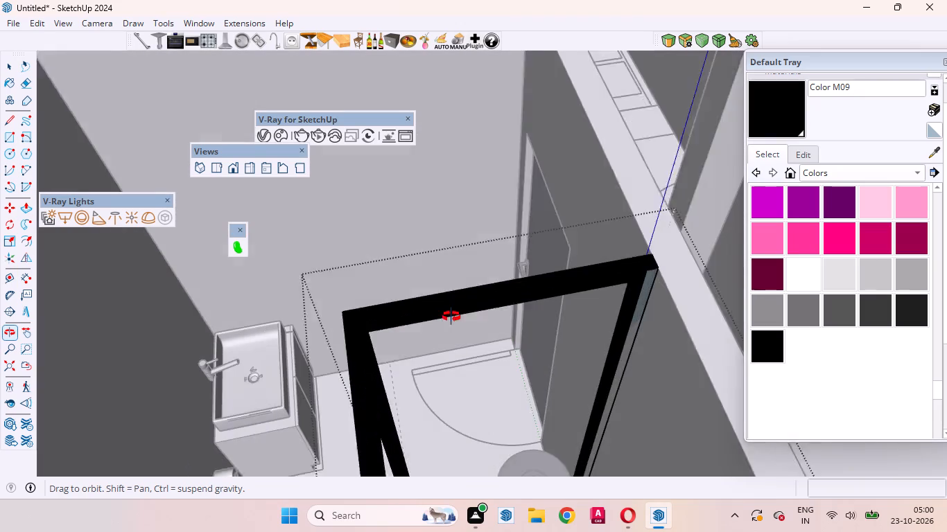
{"action": "middle_click_drag", "start_coordinate": [451, 317], "coordinate": [460, 317]}
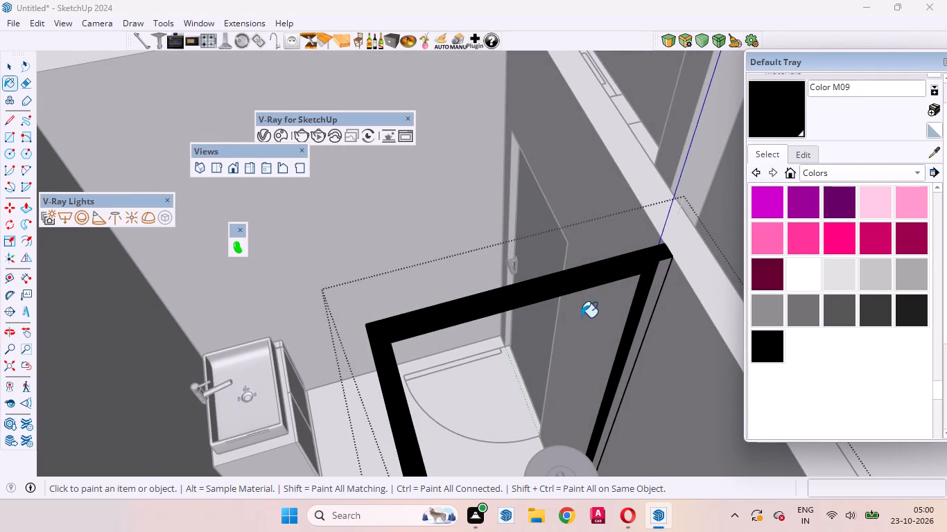
{"action": "scroll", "coordinate": [746, 357], "scroll_direction": "up", "scroll_amount": 5}
{"action": "scroll", "coordinate": [688, 281], "scroll_direction": "up", "scroll_amount": 9}
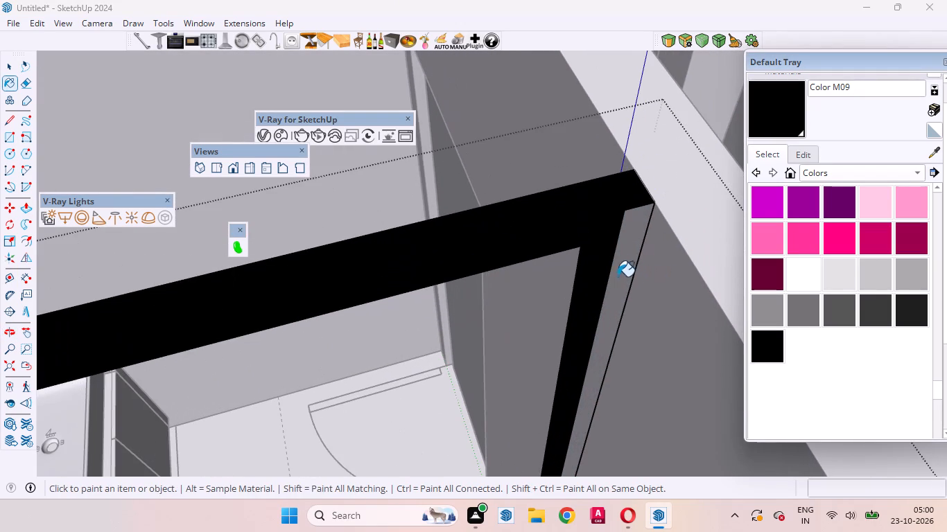
{"action": "left_click", "coordinate": [629, 256]}
{"action": "left_click", "coordinate": [624, 260]}
{"action": "scroll", "coordinate": [636, 252], "scroll_direction": "up", "scroll_amount": 3}
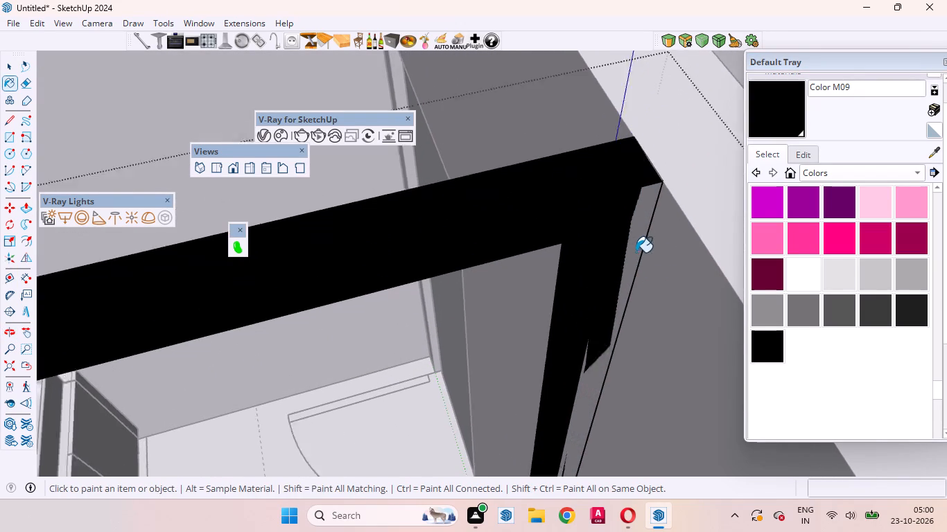
{"action": "scroll", "coordinate": [636, 252], "scroll_direction": "up", "scroll_amount": 4}
{"action": "scroll", "coordinate": [549, 354], "scroll_direction": "down", "scroll_amount": 20}
{"action": "scroll", "coordinate": [549, 354], "scroll_direction": "down", "scroll_amount": 3}
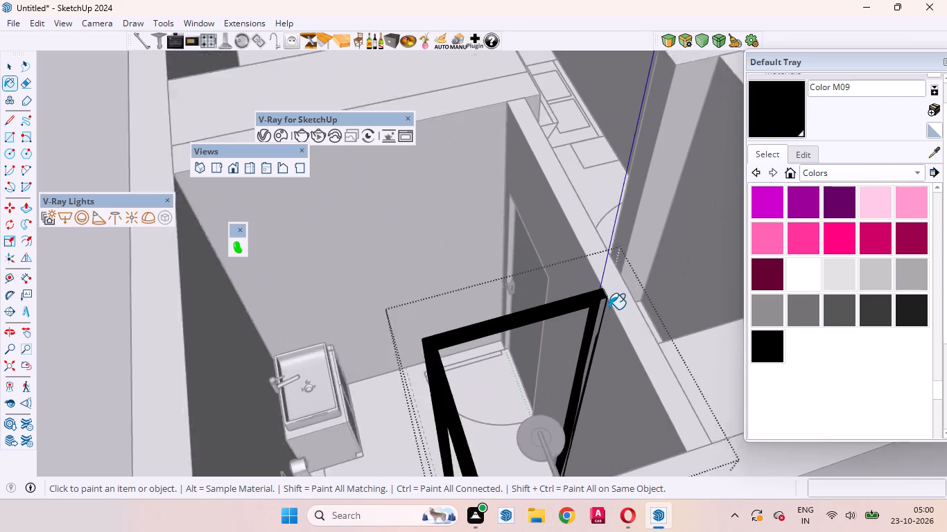
{"action": "scroll", "coordinate": [609, 309], "scroll_direction": "down", "scroll_amount": 1}
{"action": "key", "text": "space"}
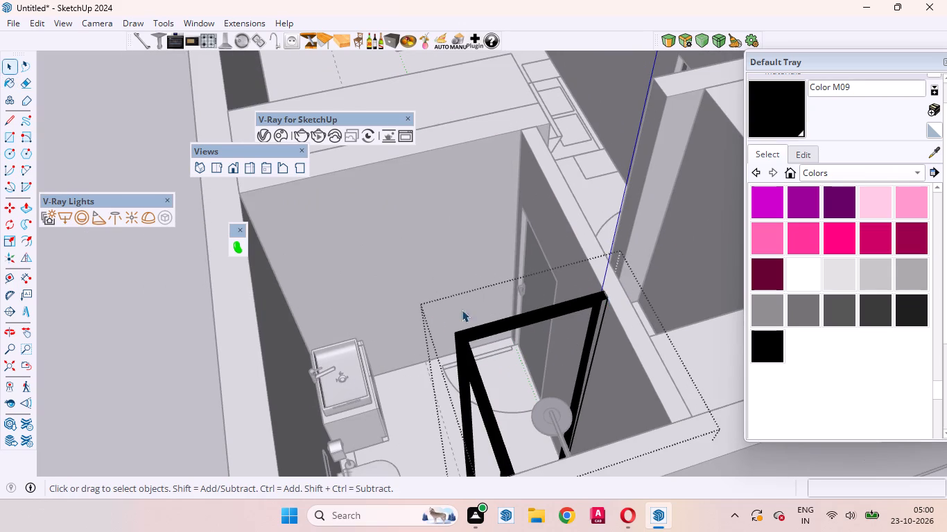
{"action": "left_click", "coordinate": [146, 331]}
Delete the dashed construction guides crossing the bathroom floor and extending outside the house.
{"action": "middle_click_drag", "start_coordinate": [372, 339], "coordinate": [883, 408]}
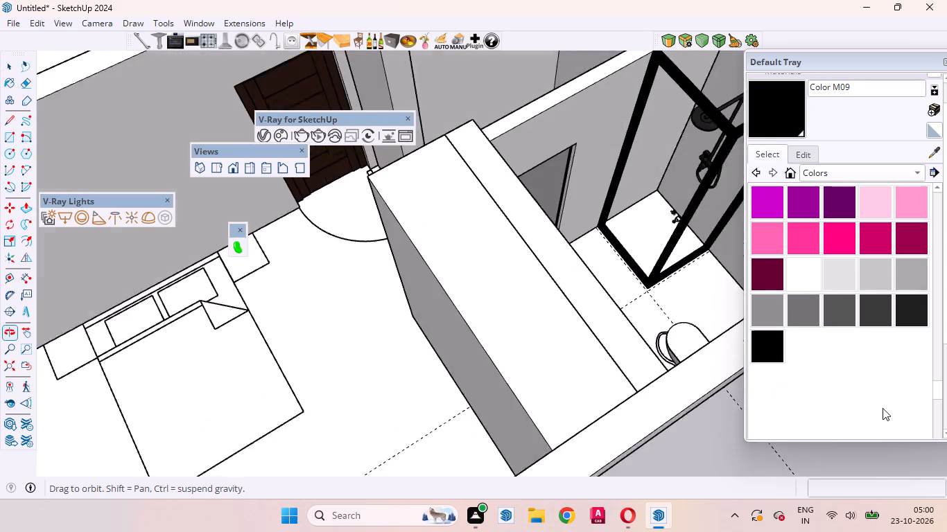
{"action": "scroll", "coordinate": [155, 372], "scroll_direction": "down", "scroll_amount": 6}
{"action": "scroll", "coordinate": [513, 188], "scroll_direction": "up", "scroll_amount": 4}
{"action": "left_click_drag", "start_coordinate": [625, 279], "coordinate": [572, 196]}
{"action": "key", "text": "Delete"}
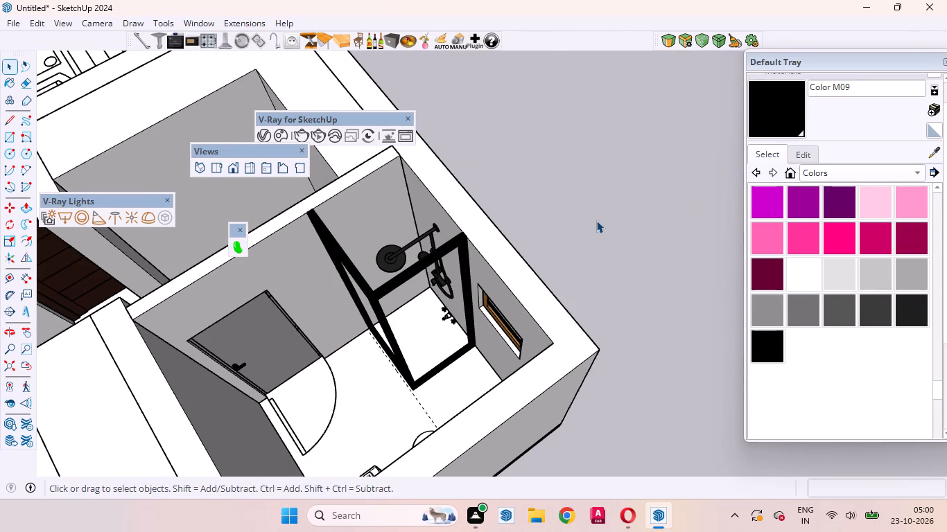
{"action": "scroll", "coordinate": [336, 57], "scroll_direction": "down", "scroll_amount": 5}
{"action": "scroll", "coordinate": [406, 260], "scroll_direction": "down", "scroll_amount": 3}
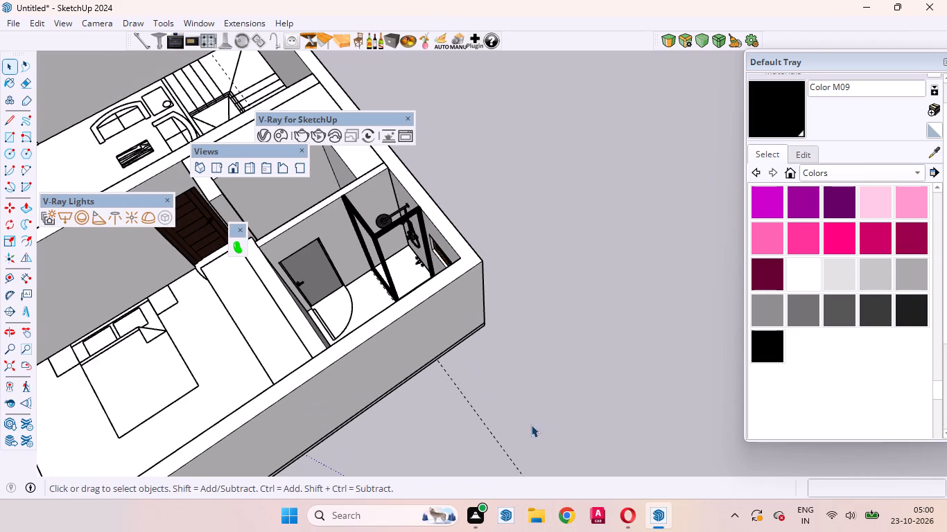
{"action": "left_click_drag", "start_coordinate": [531, 427], "coordinate": [430, 441]}
{"action": "key", "text": "Delete"}
Examine the black shower enclosure frame from outside the bathroom and up close at its upper door-side corner.
{"action": "scroll", "coordinate": [382, 403], "scroll_direction": "up", "scroll_amount": 3}
{"action": "middle_click_drag", "start_coordinate": [399, 330], "coordinate": [535, 335]}
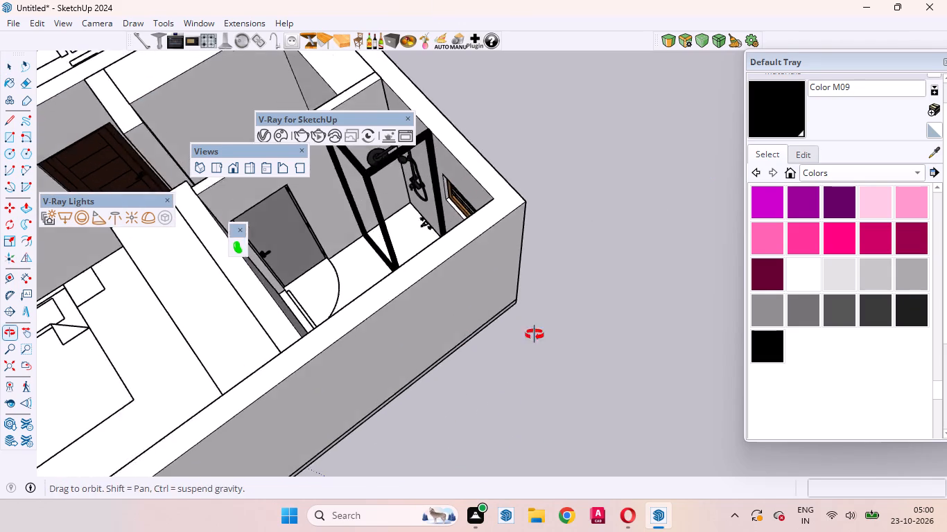
{"action": "middle_click_drag", "start_coordinate": [535, 335], "coordinate": [664, 319]}
{"action": "scroll", "coordinate": [564, 354], "scroll_direction": "down", "scroll_amount": 4}
{"action": "middle_click_drag", "start_coordinate": [420, 326], "coordinate": [428, 206]}
{"action": "scroll", "coordinate": [426, 241], "scroll_direction": "up", "scroll_amount": 8}
{"action": "middle_click_drag", "start_coordinate": [437, 292], "coordinate": [290, 281]}
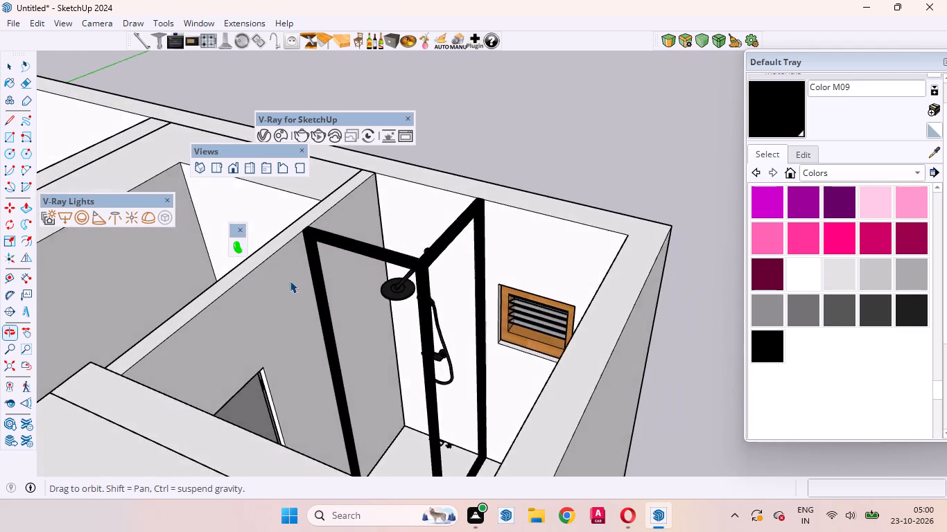
{"action": "middle_click_drag", "start_coordinate": [290, 281], "coordinate": [290, 282]}
{"action": "scroll", "coordinate": [299, 236], "scroll_direction": "up", "scroll_amount": 14}
{"action": "middle_click_drag", "start_coordinate": [311, 241], "coordinate": [277, 188]}
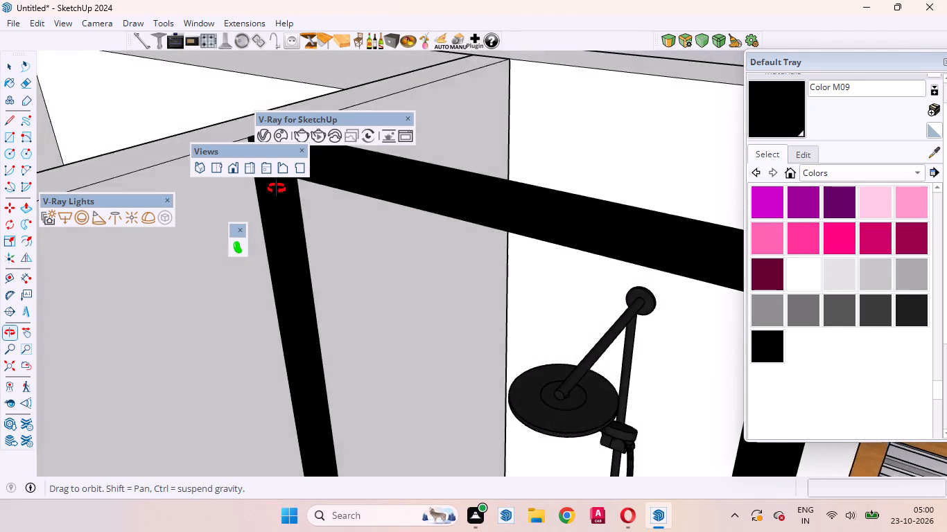
{"action": "middle_click_drag", "start_coordinate": [277, 188], "coordinate": [274, 228]}
{"action": "scroll", "coordinate": [489, 287], "scroll_direction": "down", "scroll_amount": 5}
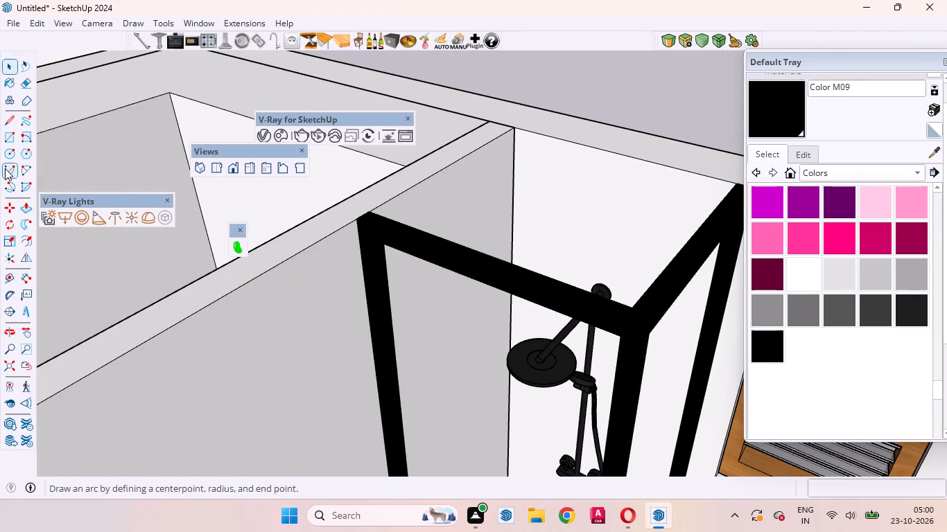
Draw a vertical rectangle about 2' 7 5/16" by 9' filling the shower frame opening between the door-side wall and the corner post.
{"action": "left_click", "coordinate": [11, 137]}
{"action": "scroll", "coordinate": [394, 302], "scroll_direction": "up", "scroll_amount": 5}
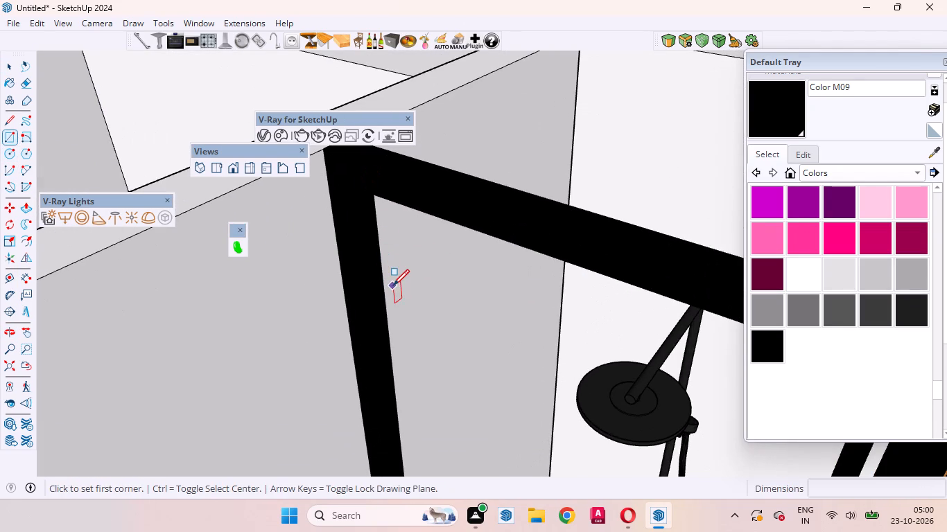
{"action": "scroll", "coordinate": [507, 211], "scroll_direction": "down", "scroll_amount": 9}
{"action": "scroll", "coordinate": [529, 160], "scroll_direction": "down", "scroll_amount": 4}
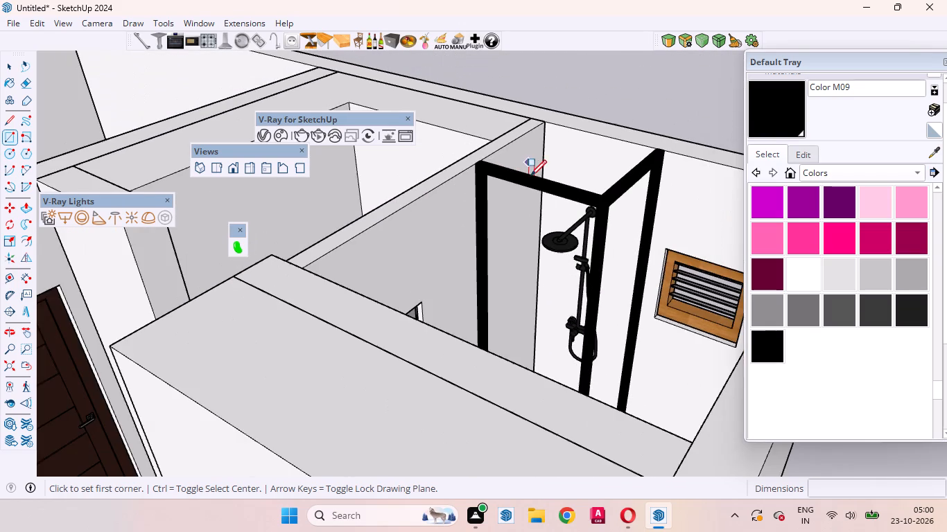
{"action": "scroll", "coordinate": [537, 366], "scroll_direction": "up", "scroll_amount": 1}
{"action": "middle_click_drag", "start_coordinate": [539, 361], "coordinate": [529, 470]}
{"action": "scroll", "coordinate": [520, 441], "scroll_direction": "up", "scroll_amount": 10}
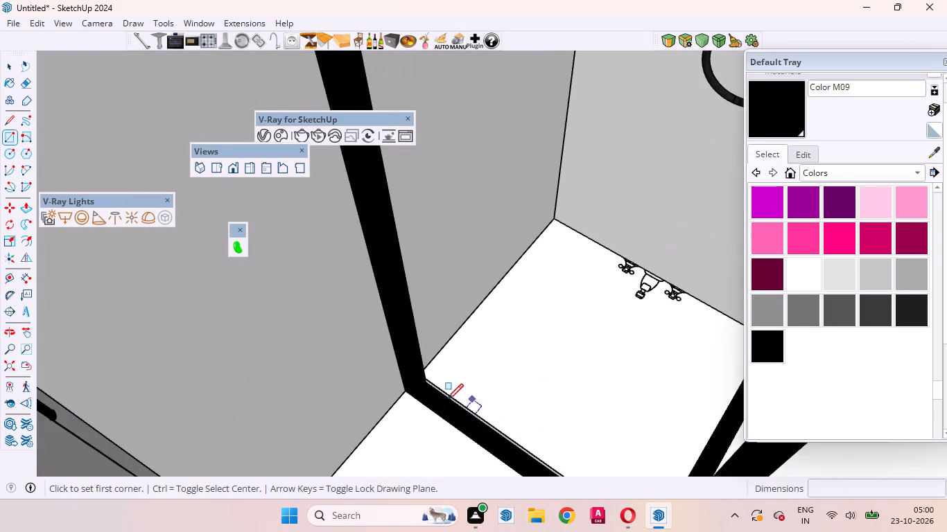
{"action": "scroll", "coordinate": [447, 400], "scroll_direction": "up", "scroll_amount": 5}
{"action": "scroll", "coordinate": [441, 400], "scroll_direction": "down", "scroll_amount": 1}
{"action": "scroll", "coordinate": [441, 400], "scroll_direction": "up", "scroll_amount": 11}
{"action": "middle_click_drag", "start_coordinate": [414, 375], "coordinate": [337, 314]}
{"action": "left_click", "coordinate": [363, 315]}
{"action": "scroll", "coordinate": [449, 348], "scroll_direction": "down", "scroll_amount": 6}
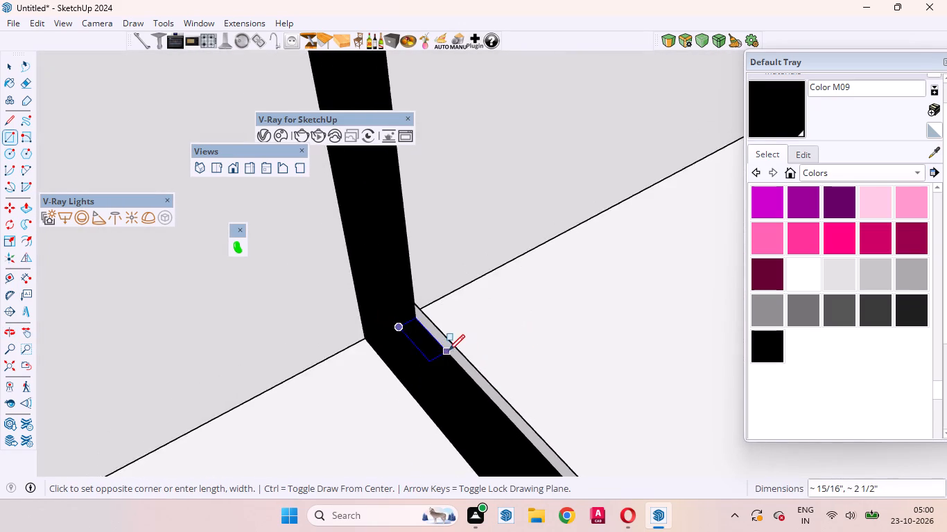
{"action": "scroll", "coordinate": [449, 353], "scroll_direction": "down", "scroll_amount": 20}
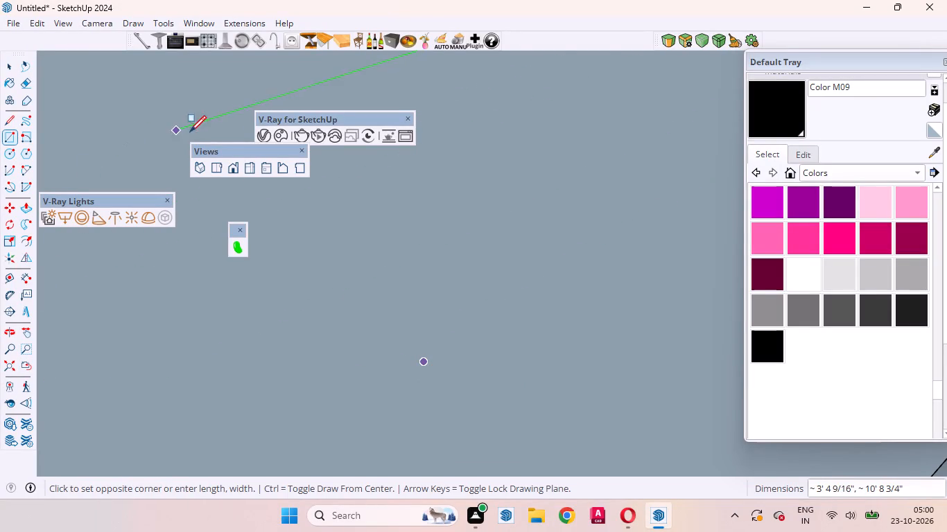
{"action": "left_click", "coordinate": [219, 171]}
{"action": "scroll", "coordinate": [697, 376], "scroll_direction": "down", "scroll_amount": 5}
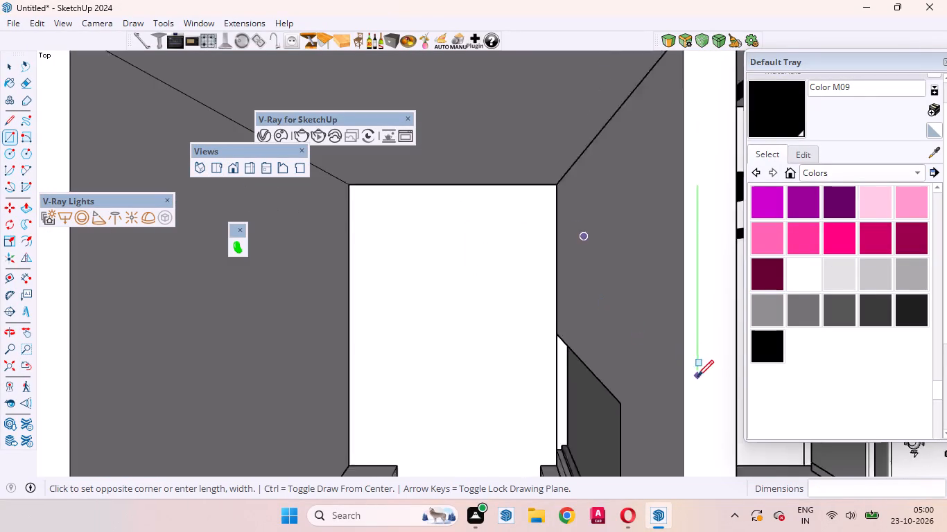
{"action": "scroll", "coordinate": [624, 351], "scroll_direction": "down", "scroll_amount": 12}
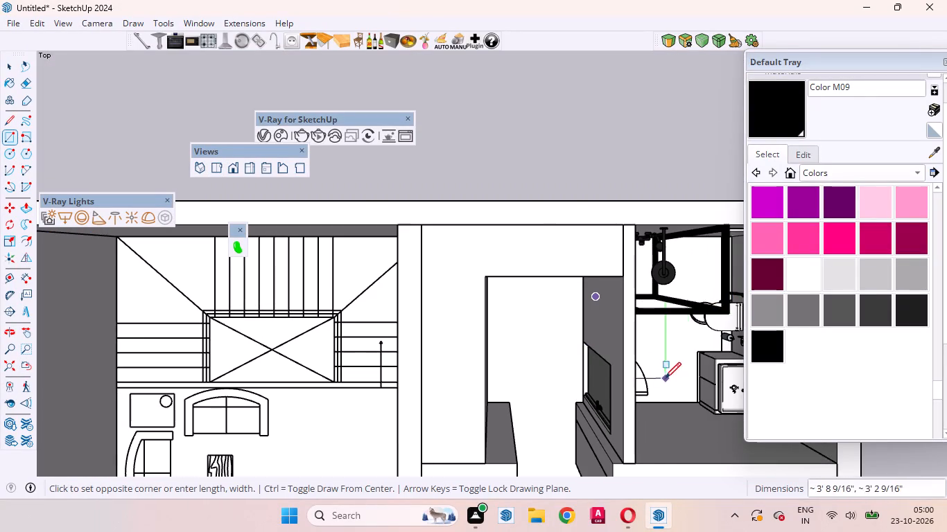
{"action": "middle_click_drag", "start_coordinate": [665, 378], "coordinate": [592, 202]}
{"action": "scroll", "coordinate": [729, 255], "scroll_direction": "up", "scroll_amount": 5}
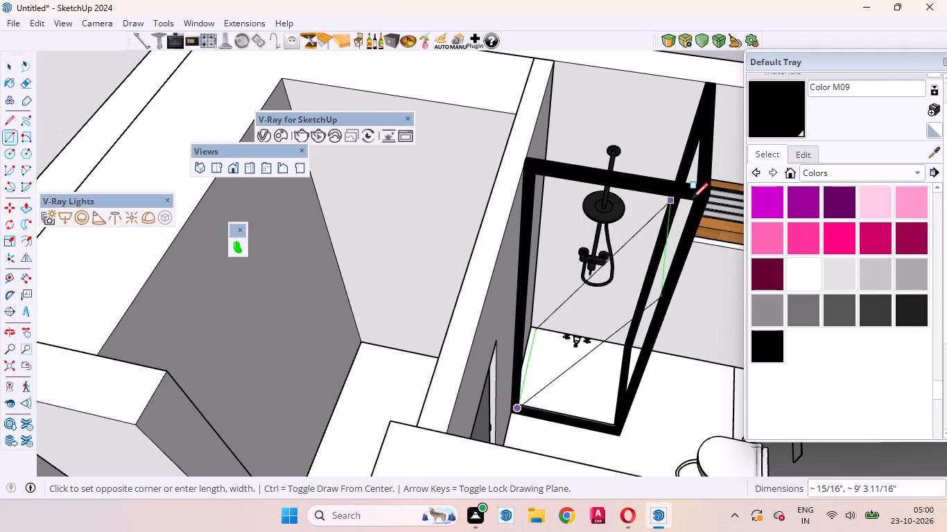
{"action": "scroll", "coordinate": [640, 279], "scroll_direction": "up", "scroll_amount": 4}
{"action": "scroll", "coordinate": [575, 273], "scroll_direction": "down", "scroll_amount": 3}
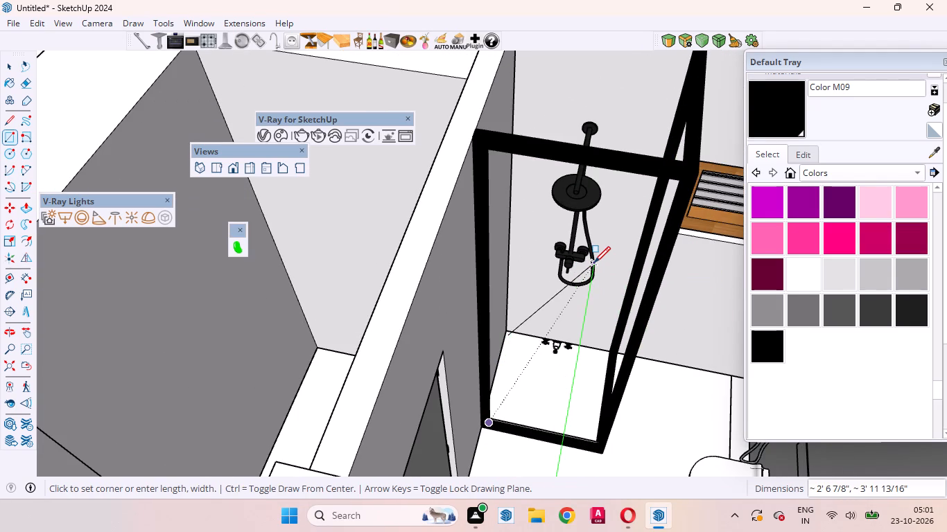
{"action": "key", "text": "Right"}
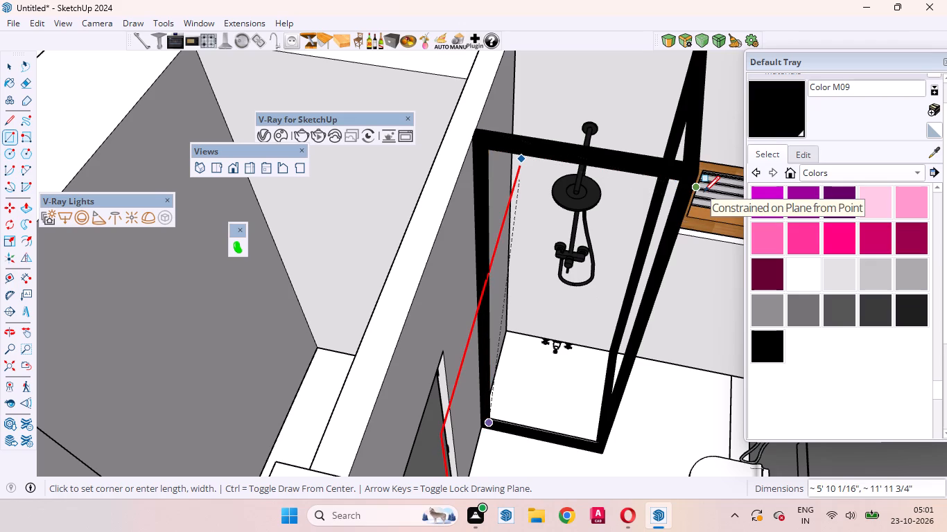
{"action": "key", "text": "Up"}
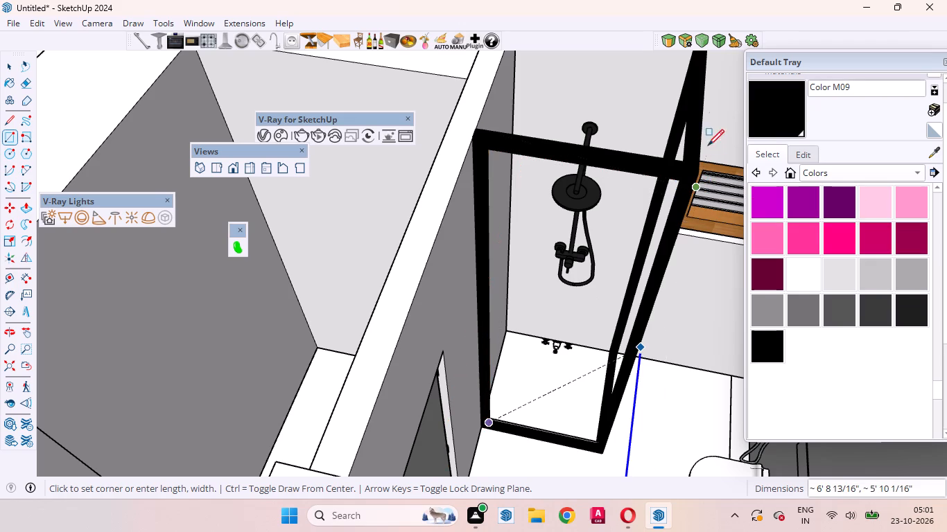
{"action": "key", "text": "Right"}
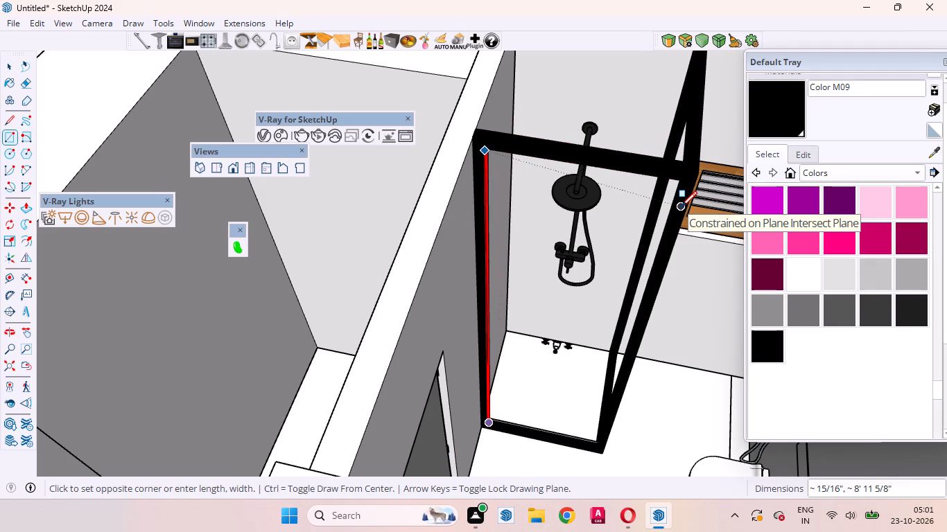
{"action": "key", "text": "Left"}
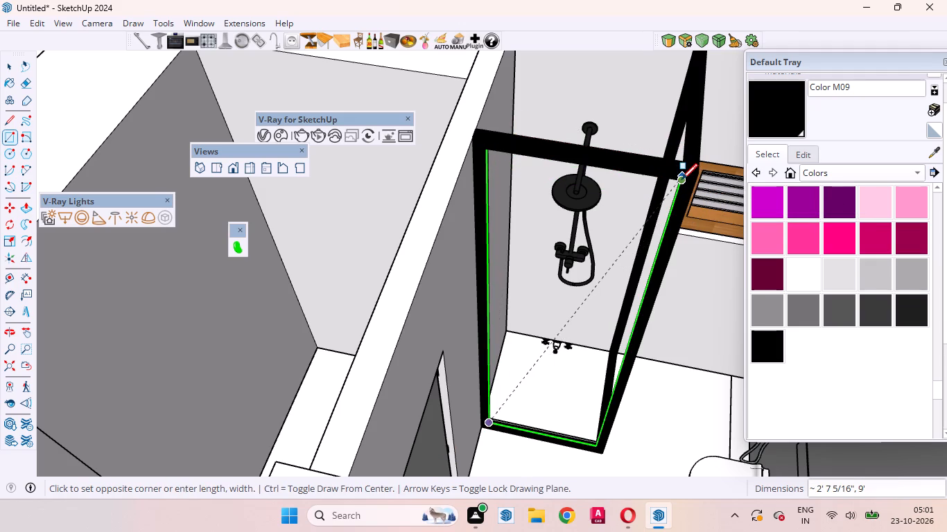
{"action": "left_click", "coordinate": [681, 179]}
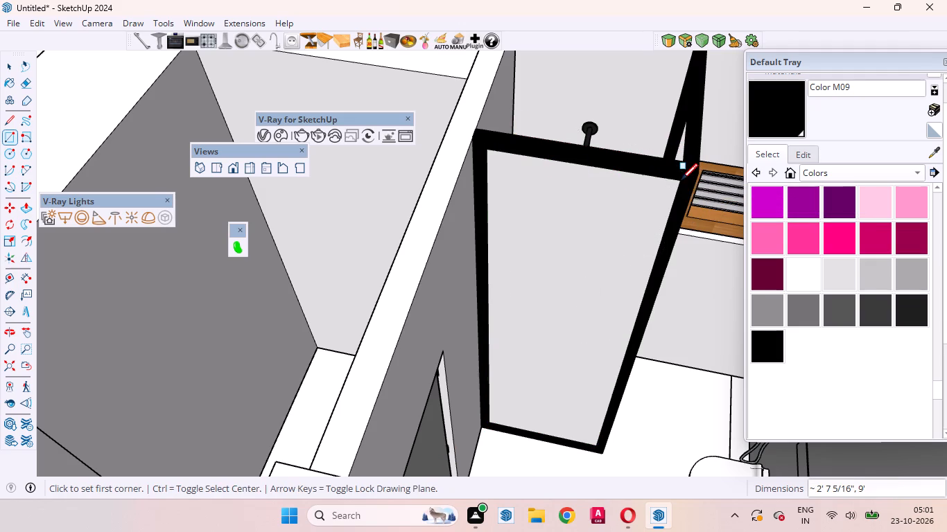
Draw a vertical rectangle about 2' 5 3/4" by 9' filling the frame opening between the window wall and the corner post.
{"action": "middle_click_drag", "start_coordinate": [667, 274], "coordinate": [437, 289]}
{"action": "scroll", "coordinate": [614, 214], "scroll_direction": "down", "scroll_amount": 5}
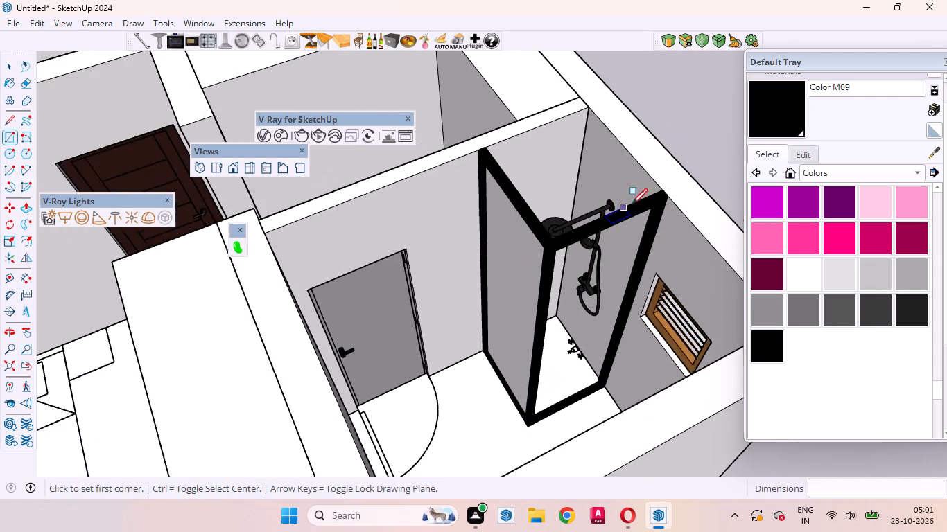
{"action": "scroll", "coordinate": [636, 344], "scroll_direction": "up", "scroll_amount": 19}
{"action": "middle_click_drag", "start_coordinate": [566, 414], "coordinate": [619, 430]}
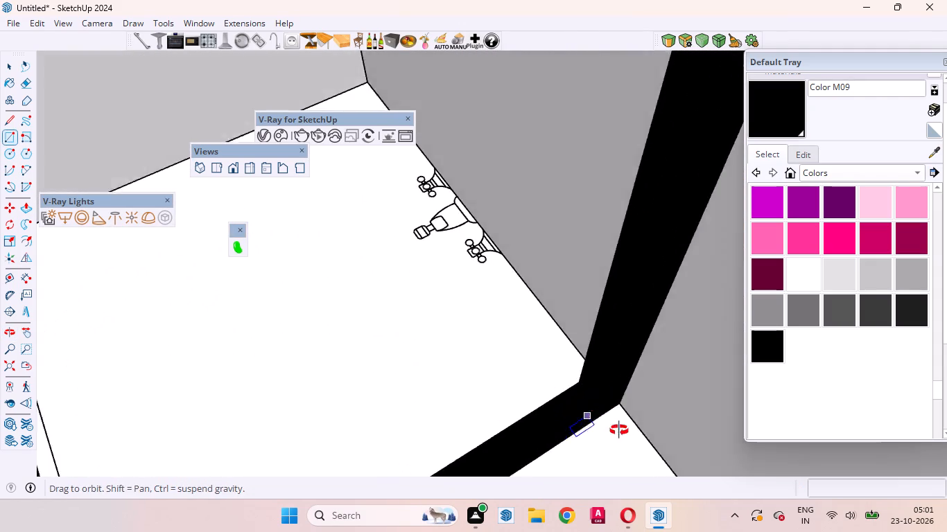
{"action": "middle_click_drag", "start_coordinate": [619, 430], "coordinate": [648, 435]}
{"action": "middle_click_drag", "start_coordinate": [601, 384], "coordinate": [580, 371]}
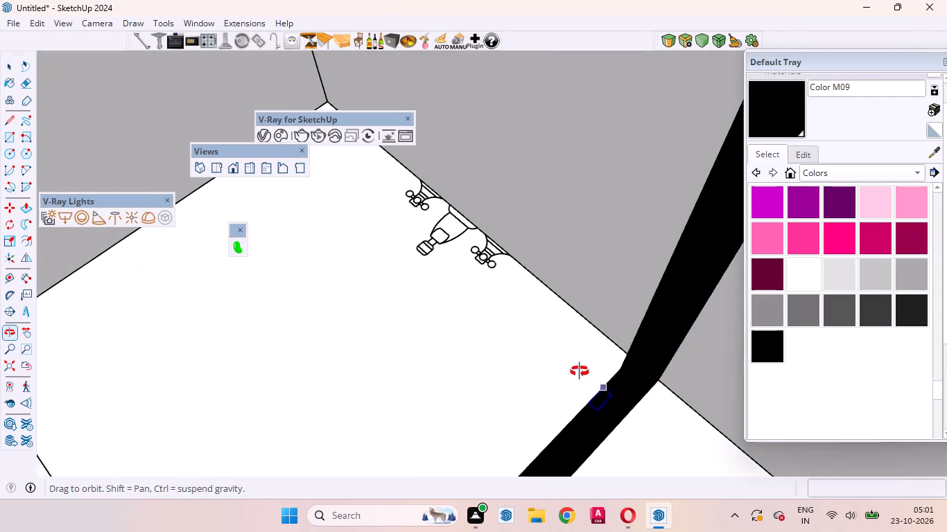
{"action": "middle_click_drag", "start_coordinate": [580, 371], "coordinate": [675, 334]}
{"action": "scroll", "coordinate": [677, 310], "scroll_direction": "up", "scroll_amount": 11}
{"action": "left_click", "coordinate": [683, 275]}
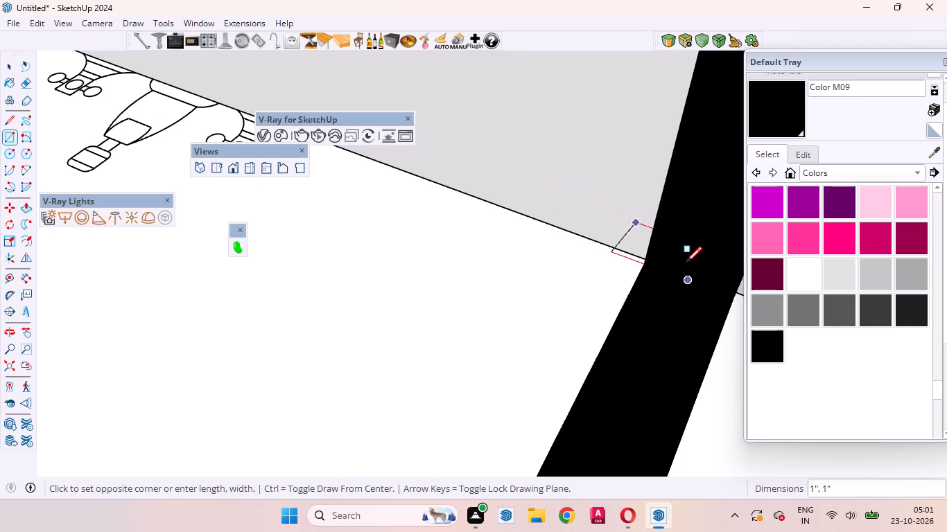
{"action": "scroll", "coordinate": [688, 284], "scroll_direction": "down", "scroll_amount": 11}
{"action": "scroll", "coordinate": [675, 335], "scroll_direction": "down", "scroll_amount": 11}
{"action": "middle_click_drag", "start_coordinate": [669, 343], "coordinate": [496, 309]}
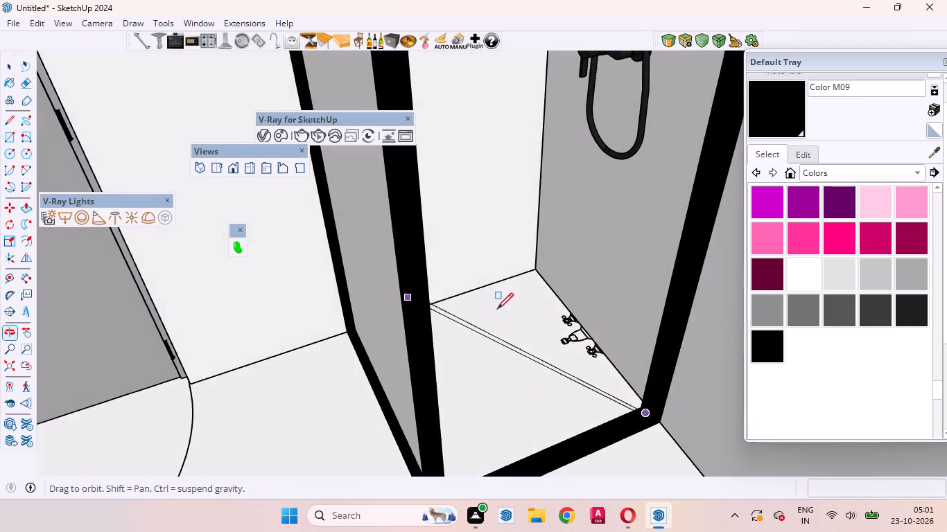
{"action": "scroll", "coordinate": [598, 367], "scroll_direction": "down", "scroll_amount": 11}
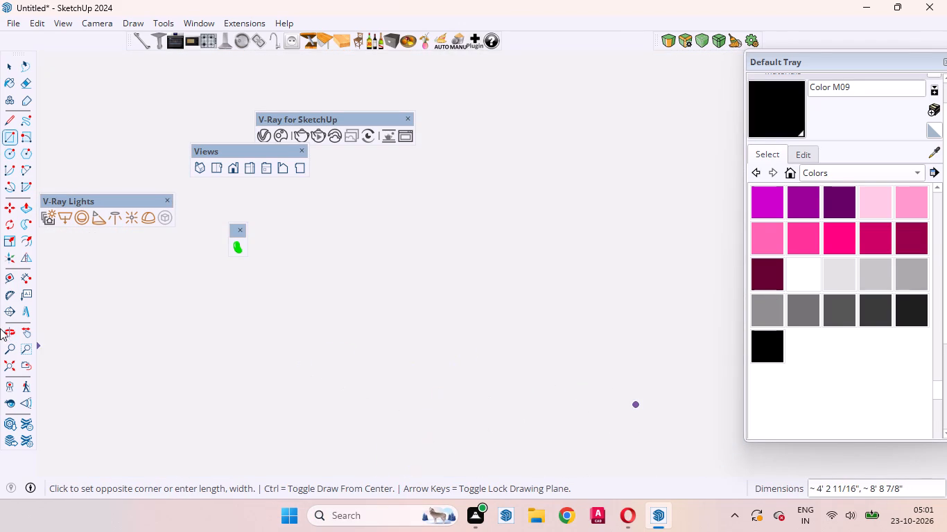
{"action": "left_click", "coordinate": [21, 371]}
{"action": "scroll", "coordinate": [494, 358], "scroll_direction": "down", "scroll_amount": 6}
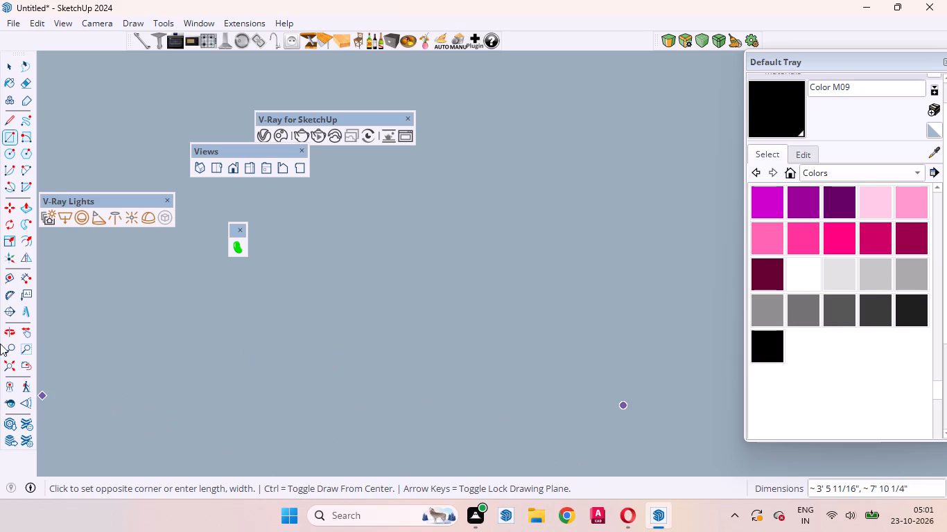
{"action": "left_click", "coordinate": [32, 370]}
{"action": "middle_click_drag", "start_coordinate": [395, 275], "coordinate": [415, 425]}
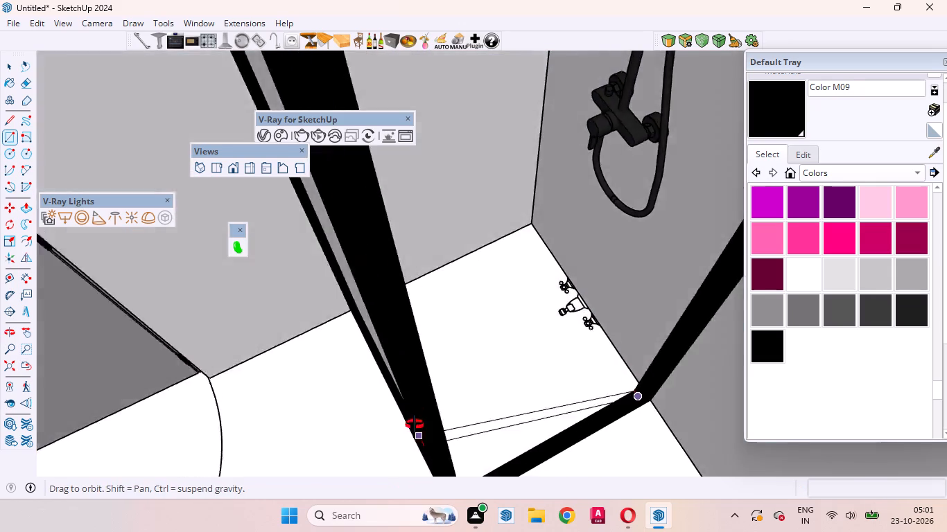
{"action": "middle_click_drag", "start_coordinate": [415, 425], "coordinate": [418, 469]}
{"action": "scroll", "coordinate": [519, 423], "scroll_direction": "down", "scroll_amount": 16}
{"action": "scroll", "coordinate": [554, 425], "scroll_direction": "up", "scroll_amount": 5}
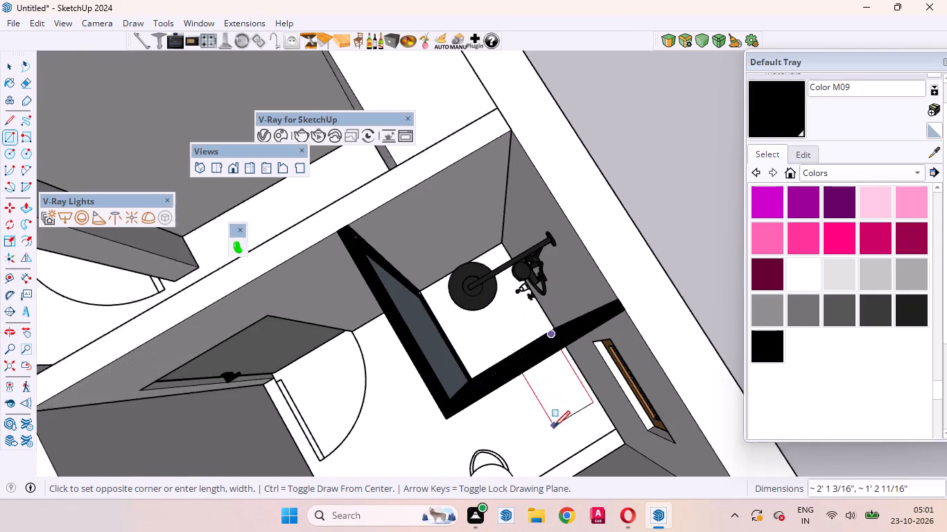
{"action": "middle_click_drag", "start_coordinate": [487, 371], "coordinate": [446, 206]}
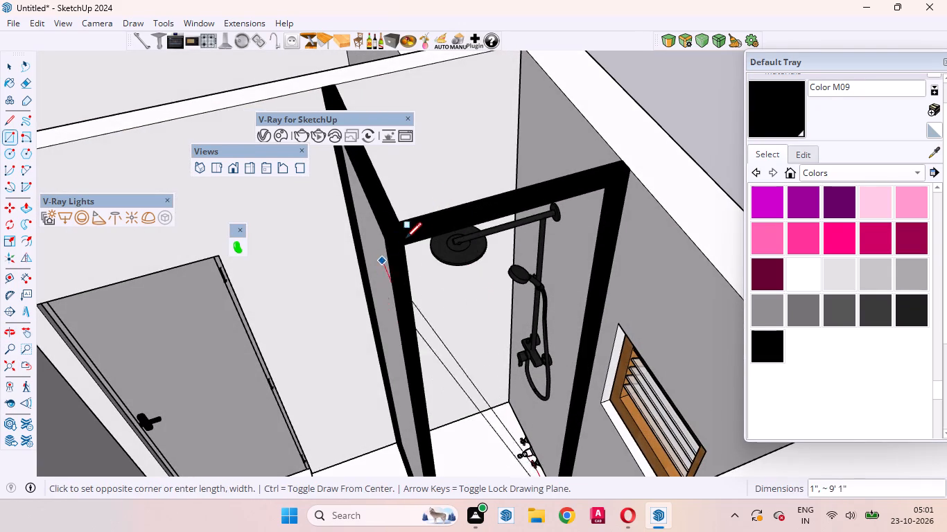
{"action": "key", "text": "Left"}
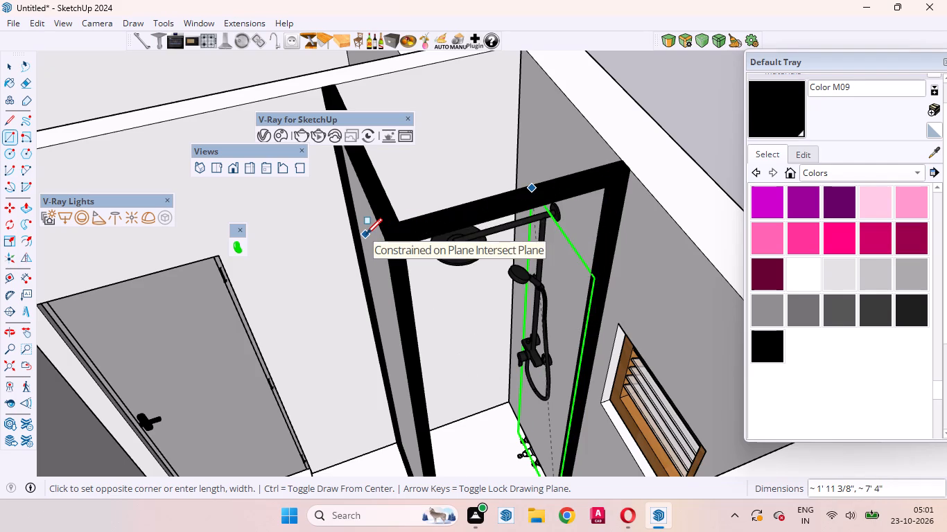
{"action": "key", "text": "Right"}
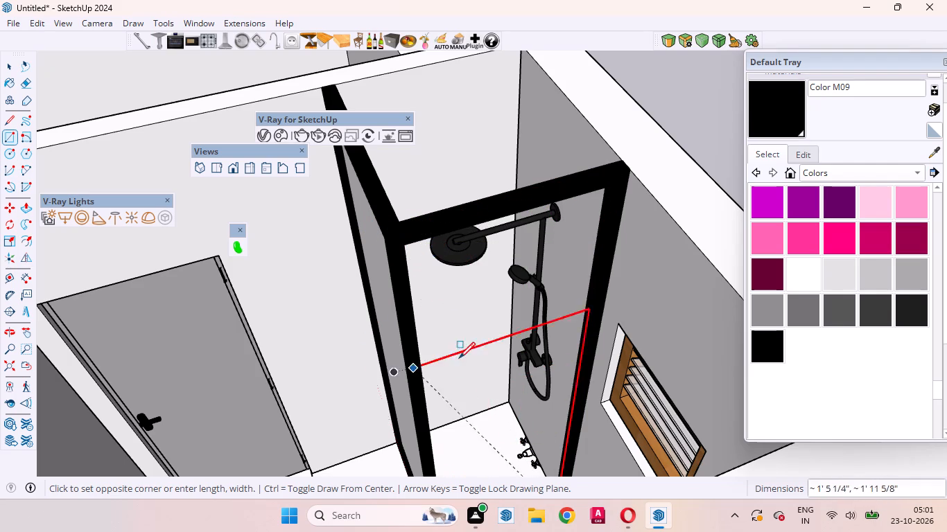
{"action": "left_click", "coordinate": [406, 243]}
{"action": "middle_click_drag", "start_coordinate": [528, 317], "coordinate": [632, 314]}
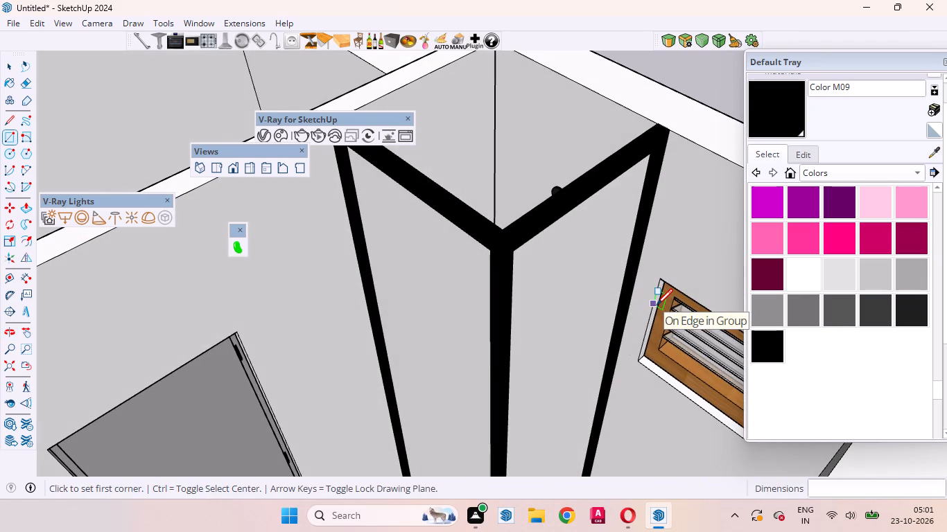
{"action": "key", "text": "space"}
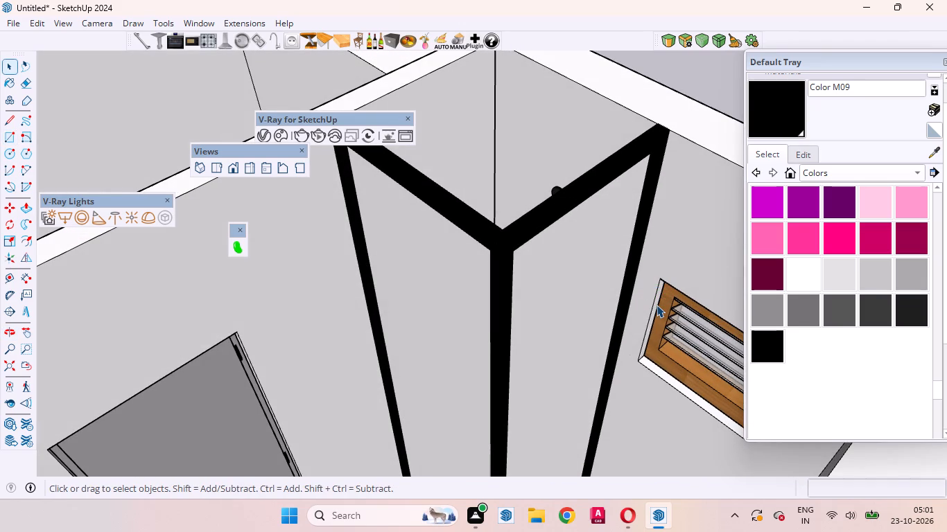
Group the rectangular infill panel between the door-side wall and the shower frame's corner post, with its edges.
{"action": "scroll", "coordinate": [676, 112], "scroll_direction": "down", "scroll_amount": 4}
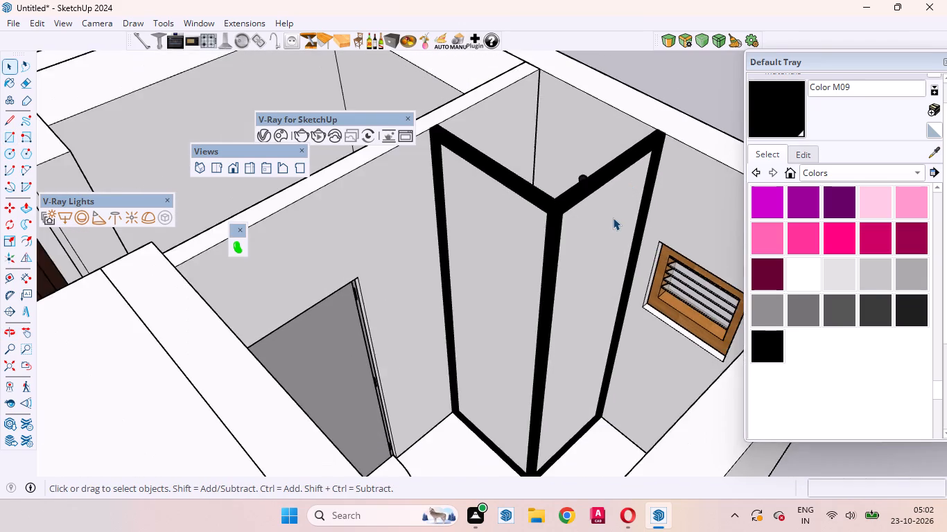
{"action": "scroll", "coordinate": [613, 218], "scroll_direction": "up", "scroll_amount": 5}
{"action": "middle_click_drag", "start_coordinate": [455, 275], "coordinate": [639, 247]}
{"action": "scroll", "coordinate": [555, 259], "scroll_direction": "down", "scroll_amount": 5}
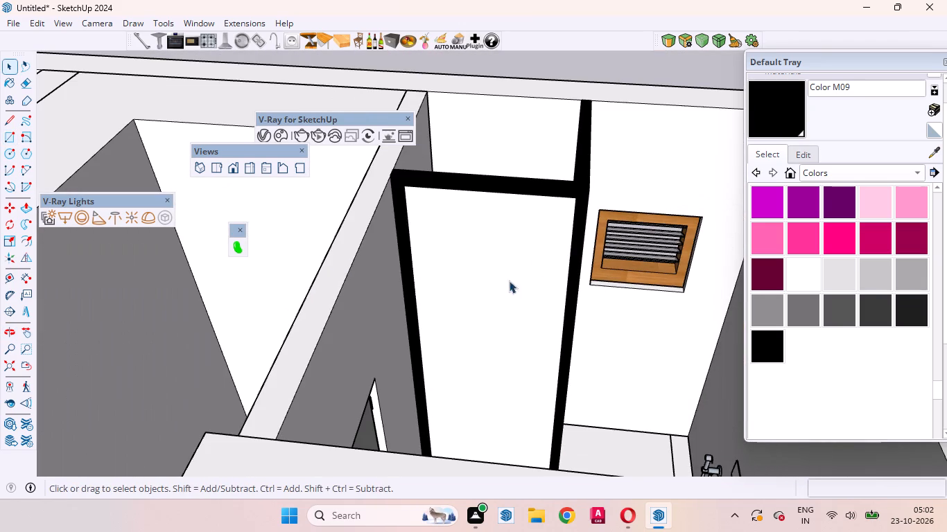
{"action": "left_click", "coordinate": [488, 290]}
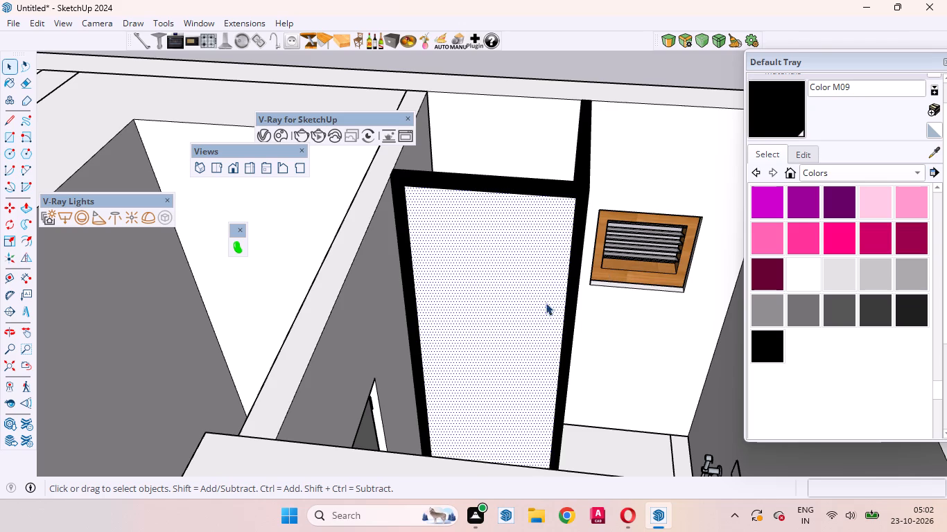
{"action": "middle_click_drag", "start_coordinate": [541, 319], "coordinate": [432, 402]}
{"action": "scroll", "coordinate": [432, 402], "scroll_direction": "up", "scroll_amount": 12}
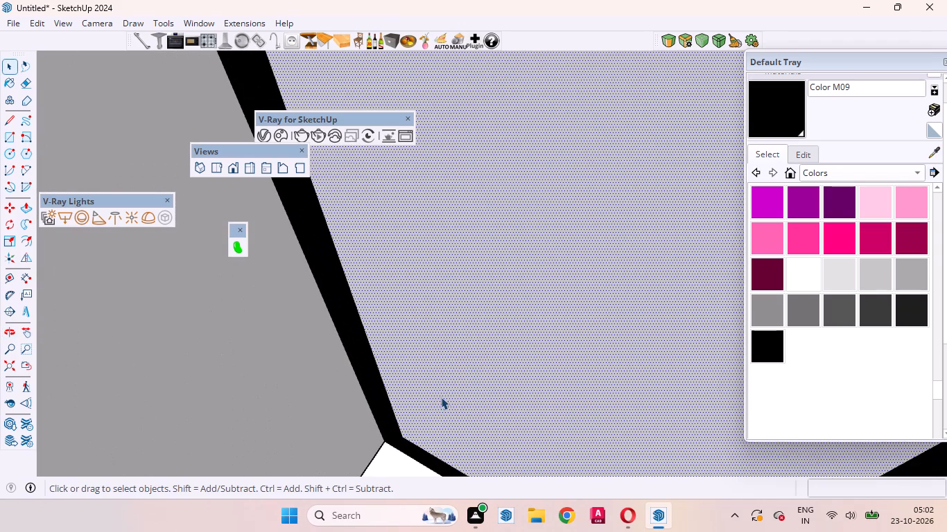
{"action": "key", "text": "p"}
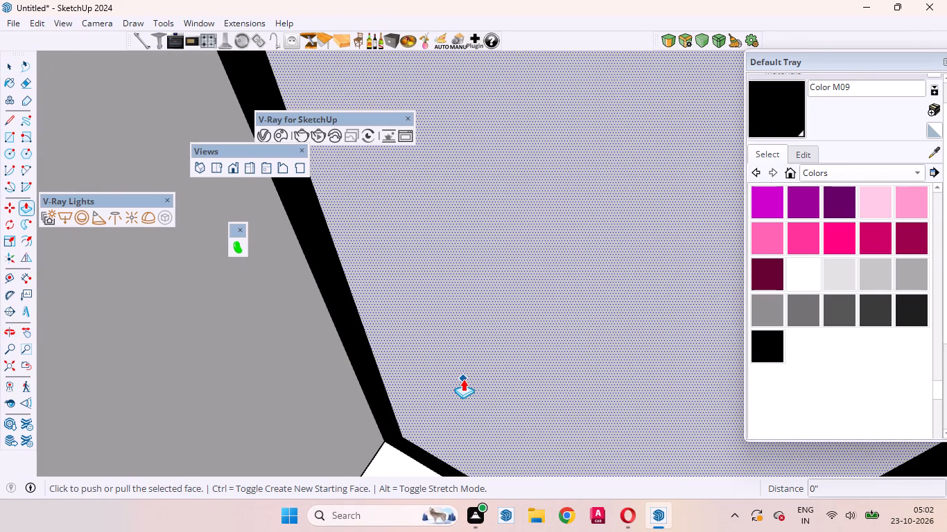
{"action": "key", "text": "space"}
{"action": "double_click", "coordinate": [463, 379]}
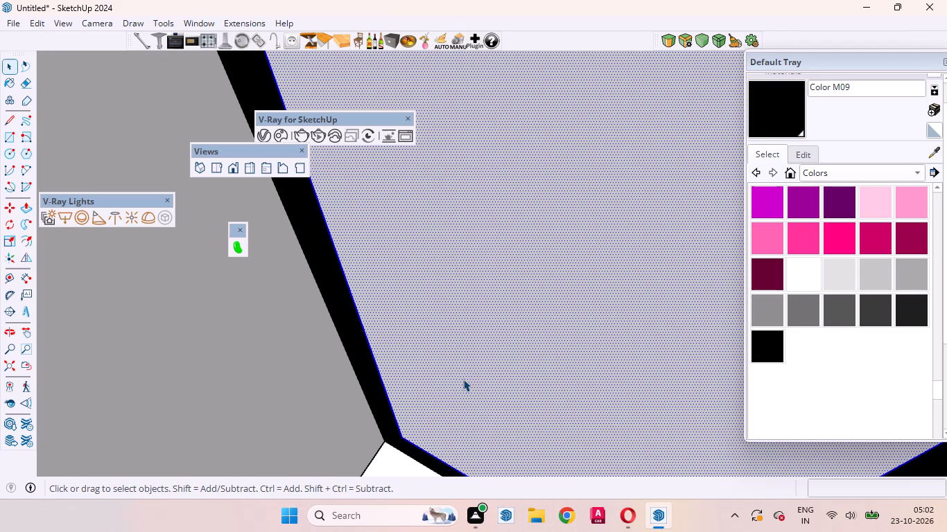
{"action": "right_click", "coordinate": [463, 378]}
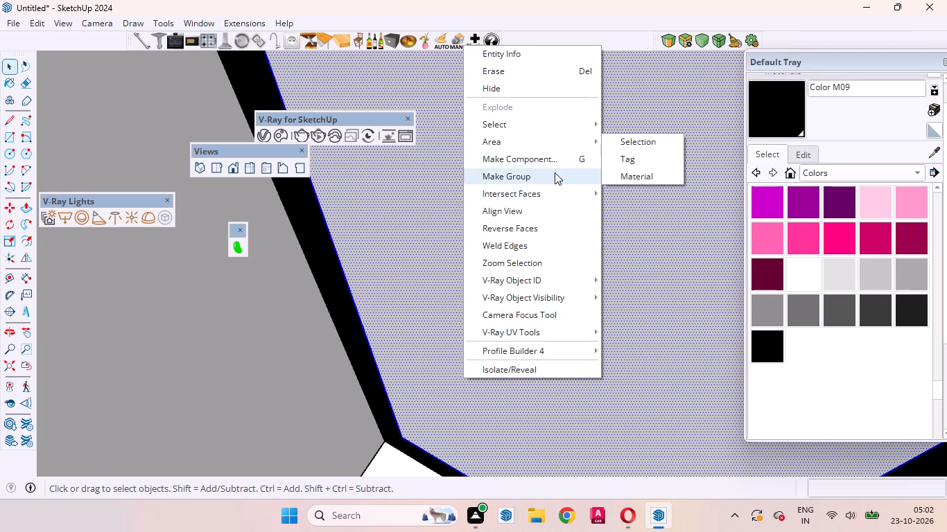
{"action": "left_click", "coordinate": [555, 173]}
Group the rectangular infill panel between the window wall and the shower frame's corner post, with its edges.
{"action": "scroll", "coordinate": [435, 361], "scroll_direction": "down", "scroll_amount": 18}
{"action": "middle_click_drag", "start_coordinate": [507, 323], "coordinate": [485, 342]}
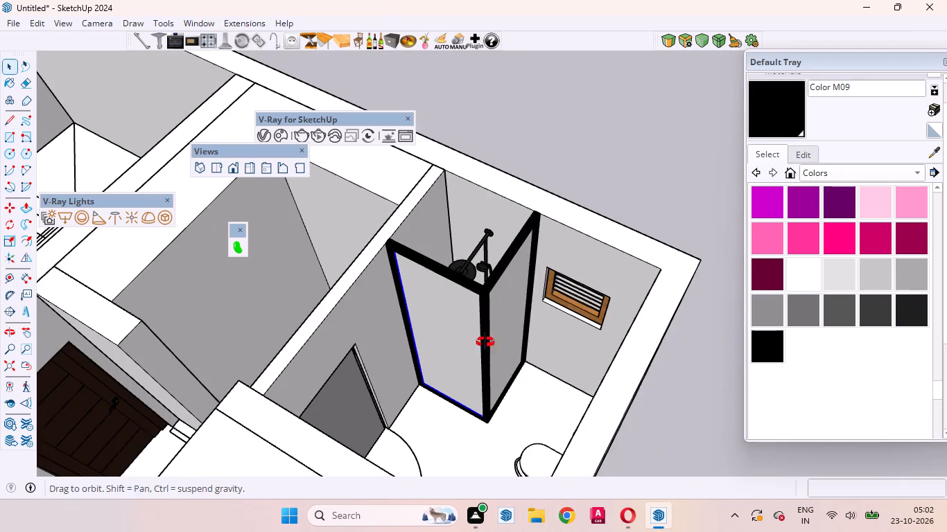
{"action": "middle_click_drag", "start_coordinate": [485, 342], "coordinate": [356, 365]}
{"action": "scroll", "coordinate": [426, 355], "scroll_direction": "up", "scroll_amount": 4}
{"action": "double_click", "coordinate": [509, 288]}
{"action": "right_click", "coordinate": [505, 294]}
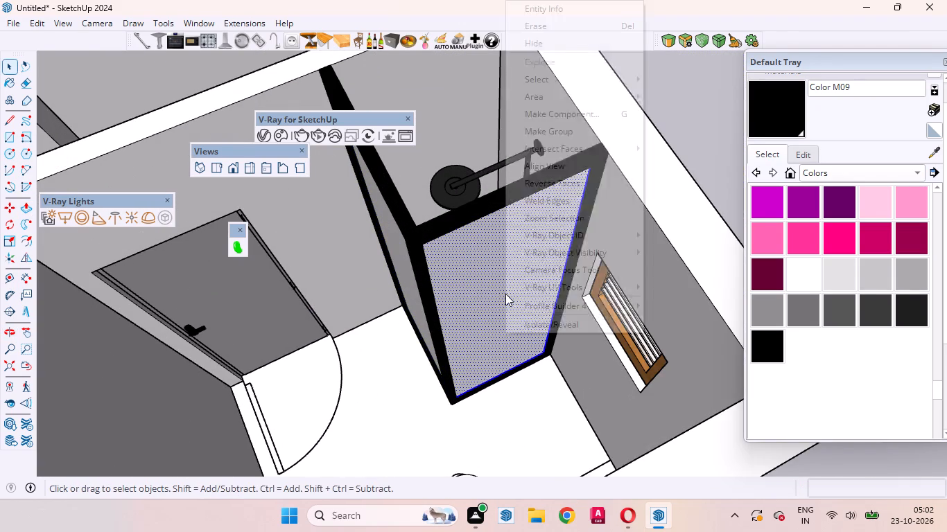
{"action": "left_click", "coordinate": [548, 131]}
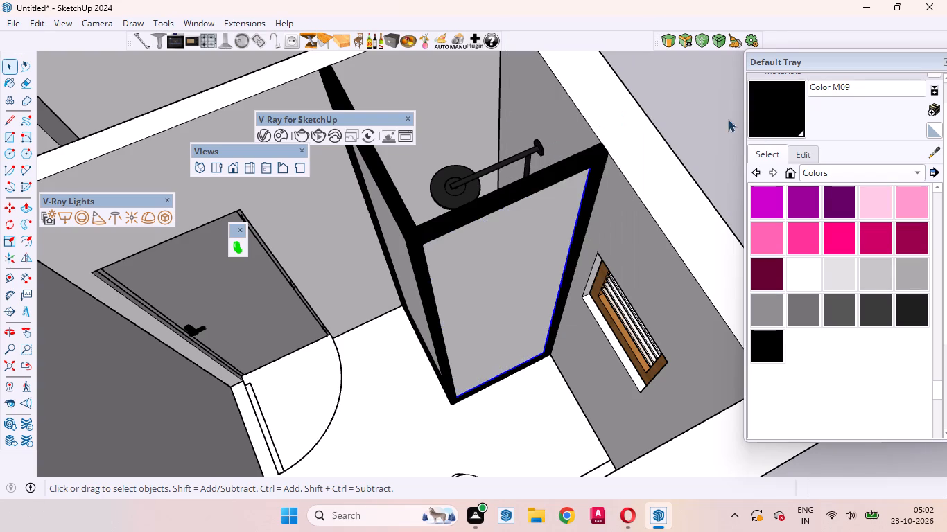
{"action": "left_click", "coordinate": [701, 114]}
Inside its group, push/pull the infill panel between the door-side wall and the corner post to a thickness of 12 mm.
{"action": "middle_click_drag", "start_coordinate": [406, 272], "coordinate": [756, 229]}
{"action": "double_click", "coordinate": [528, 301]}
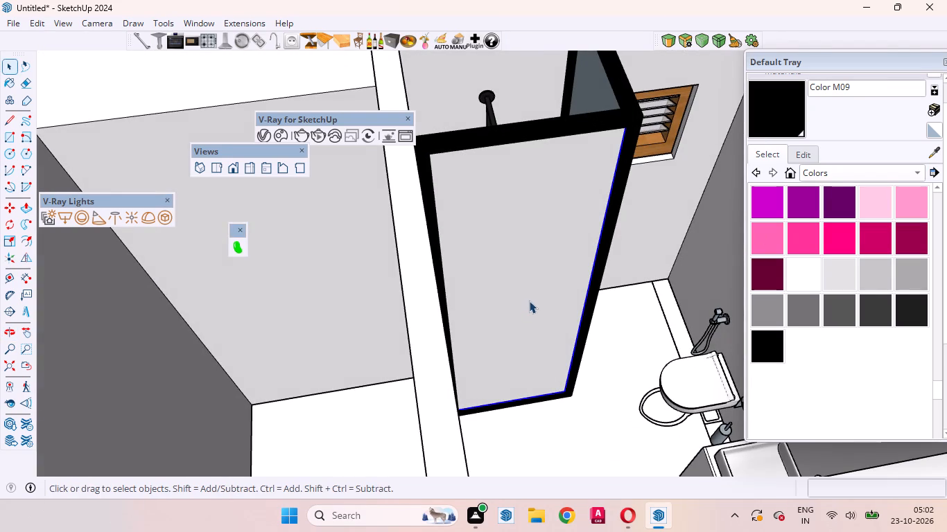
{"action": "left_click", "coordinate": [529, 306]}
{"action": "double_click", "coordinate": [530, 320]}
{"action": "left_click", "coordinate": [530, 314]}
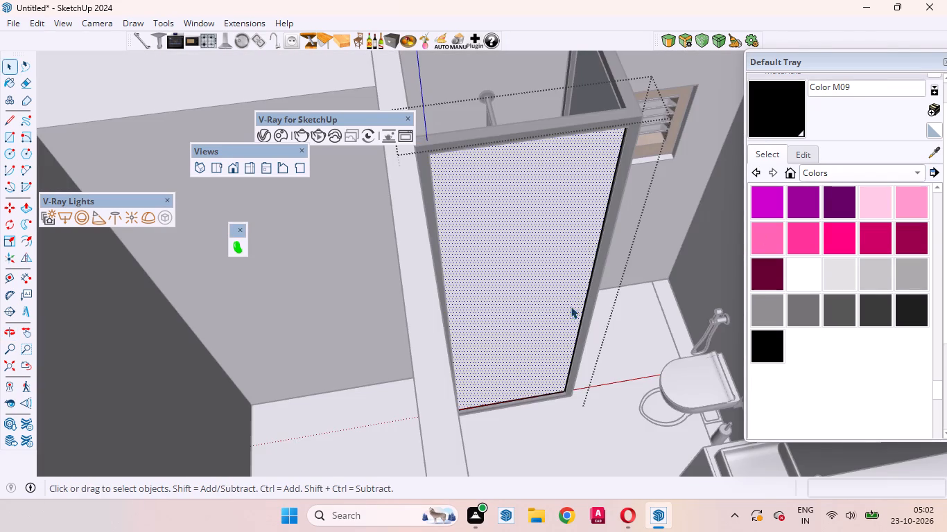
{"action": "middle_click_drag", "start_coordinate": [572, 330], "coordinate": [462, 467]}
{"action": "scroll", "coordinate": [407, 378], "scroll_direction": "up", "scroll_amount": 7}
{"action": "scroll", "coordinate": [479, 312], "scroll_direction": "up", "scroll_amount": 2}
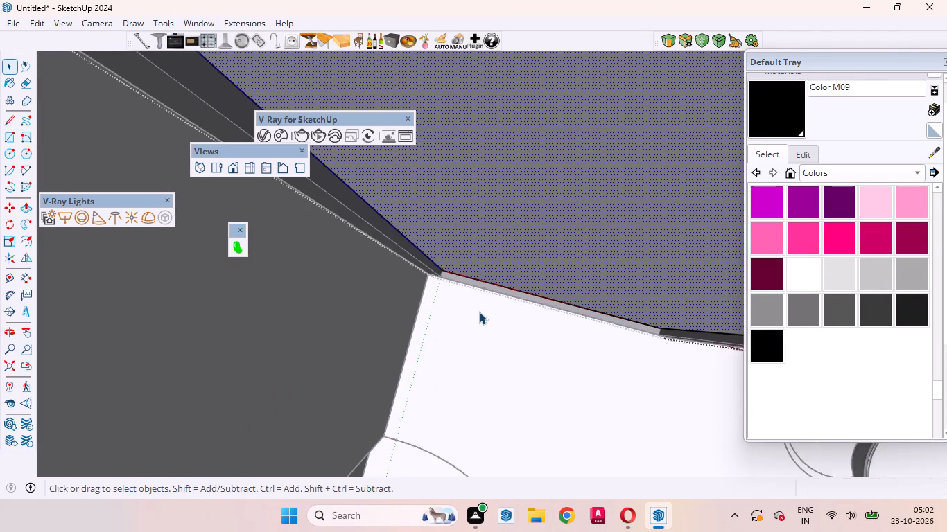
{"action": "scroll", "coordinate": [479, 312], "scroll_direction": "up", "scroll_amount": 5}
{"action": "key", "text": "p"}
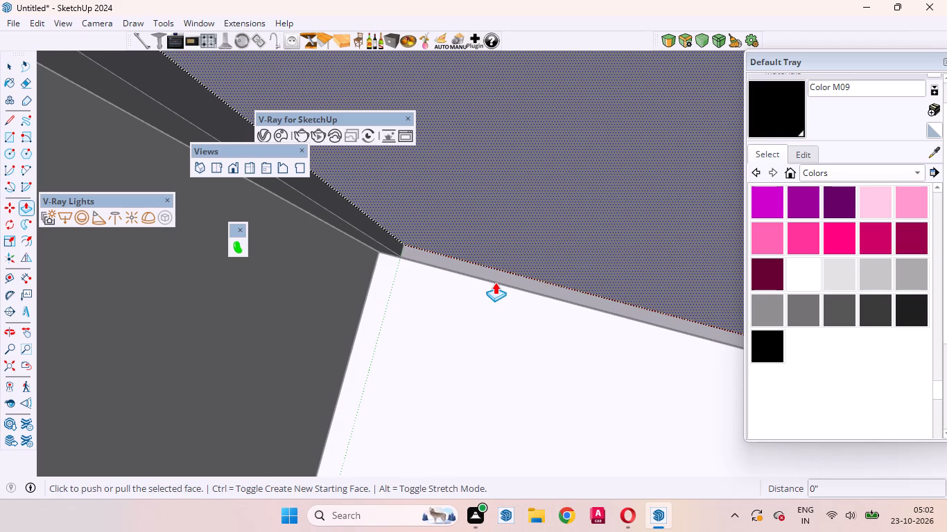
{"action": "left_click_drag", "start_coordinate": [503, 238], "coordinate": [503, 244]}
{"action": "type", "text": "12"}
{"action": "type", "text": "mm"}
{"action": "key", "text": "Return"}
Inside its group, push/pull the window-wall side infill panel by the same 12 mm, and close the group.
{"action": "scroll", "coordinate": [459, 355], "scroll_direction": "down", "scroll_amount": 11}
{"action": "scroll", "coordinate": [465, 362], "scroll_direction": "down", "scroll_amount": 20}
{"action": "scroll", "coordinate": [465, 362], "scroll_direction": "down", "scroll_amount": 9}
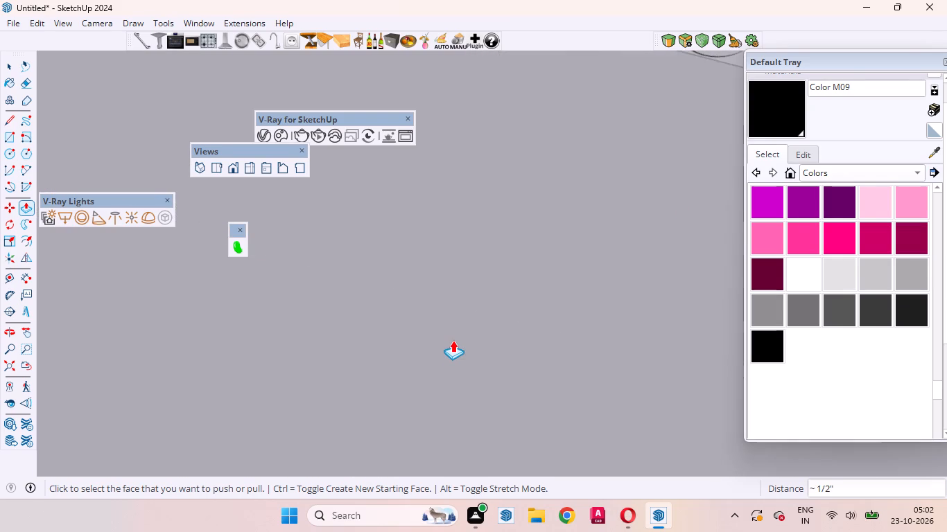
{"action": "scroll", "coordinate": [453, 340], "scroll_direction": "down", "scroll_amount": 20}
{"action": "scroll", "coordinate": [453, 340], "scroll_direction": "down", "scroll_amount": 17}
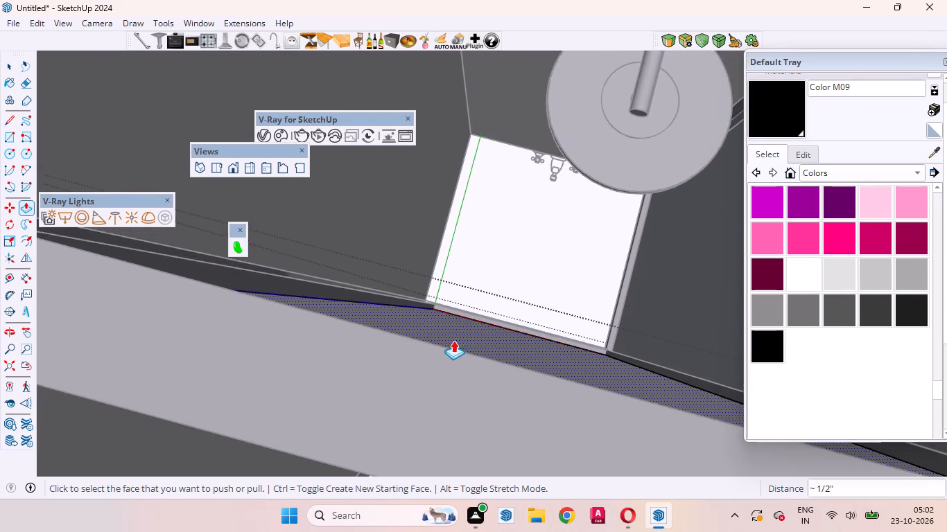
{"action": "scroll", "coordinate": [453, 340], "scroll_direction": "down", "scroll_amount": 20}
{"action": "scroll", "coordinate": [453, 340], "scroll_direction": "down", "scroll_amount": 1}
{"action": "middle_click_drag", "start_coordinate": [574, 363], "coordinate": [356, 184]}
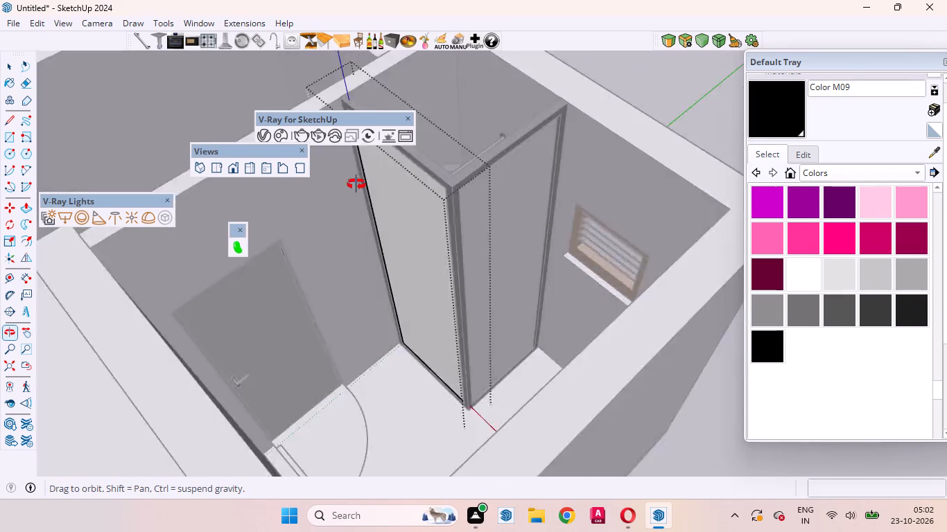
{"action": "middle_click_drag", "start_coordinate": [356, 184], "coordinate": [344, 175]}
{"action": "scroll", "coordinate": [473, 259], "scroll_direction": "up", "scroll_amount": 5}
{"action": "scroll", "coordinate": [483, 178], "scroll_direction": "up", "scroll_amount": 8}
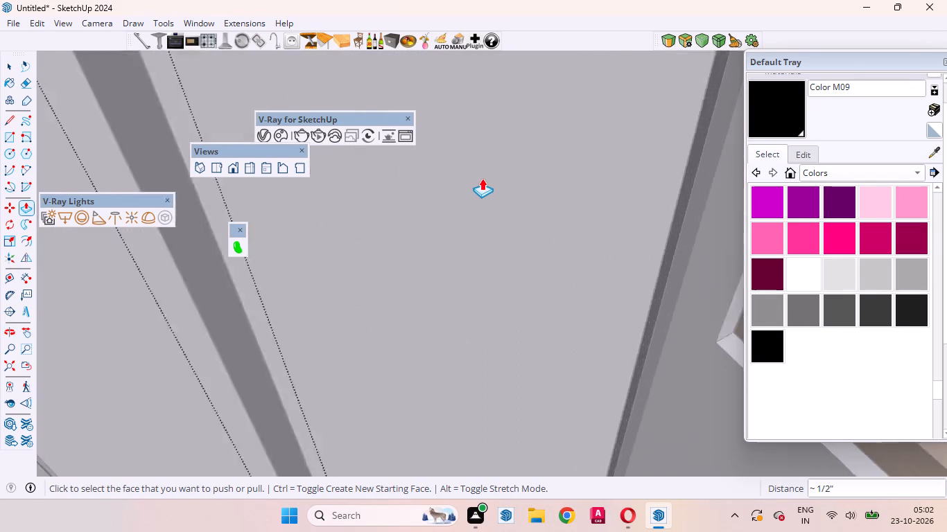
{"action": "scroll", "coordinate": [482, 178], "scroll_direction": "up", "scroll_amount": 7}
{"action": "key", "text": "space"}
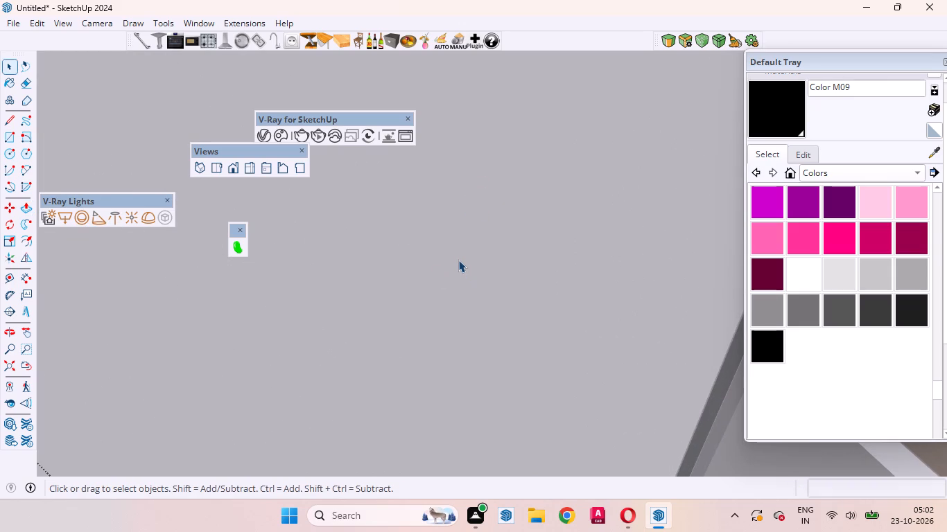
{"action": "double_click", "coordinate": [453, 241]}
{"action": "left_click", "coordinate": [445, 245]}
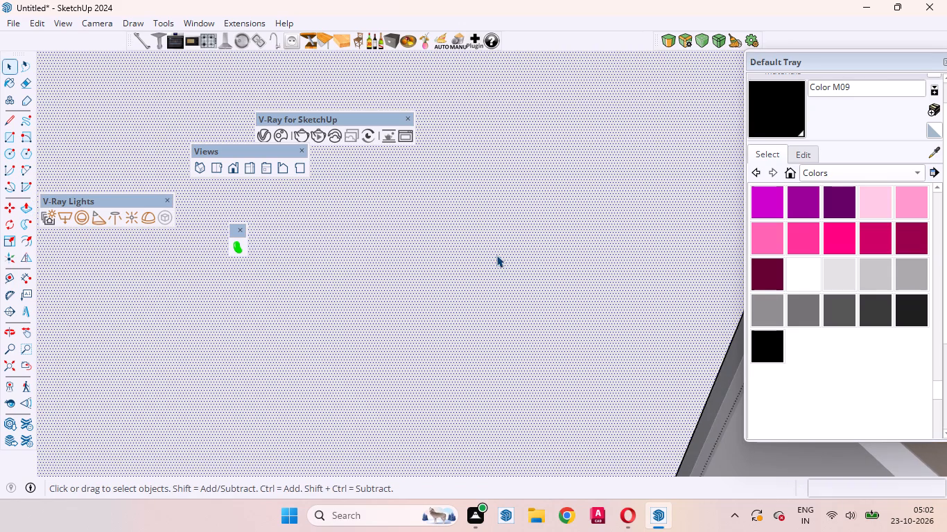
{"action": "key", "text": "p"}
{"action": "double_click", "coordinate": [496, 255]}
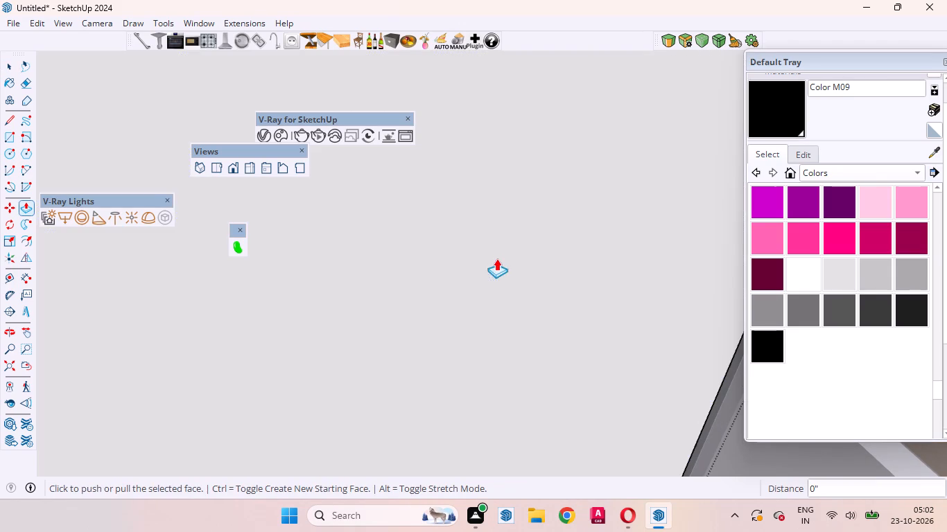
{"action": "scroll", "coordinate": [518, 274], "scroll_direction": "down", "scroll_amount": 20}
{"action": "scroll", "coordinate": [518, 274], "scroll_direction": "down", "scroll_amount": 5}
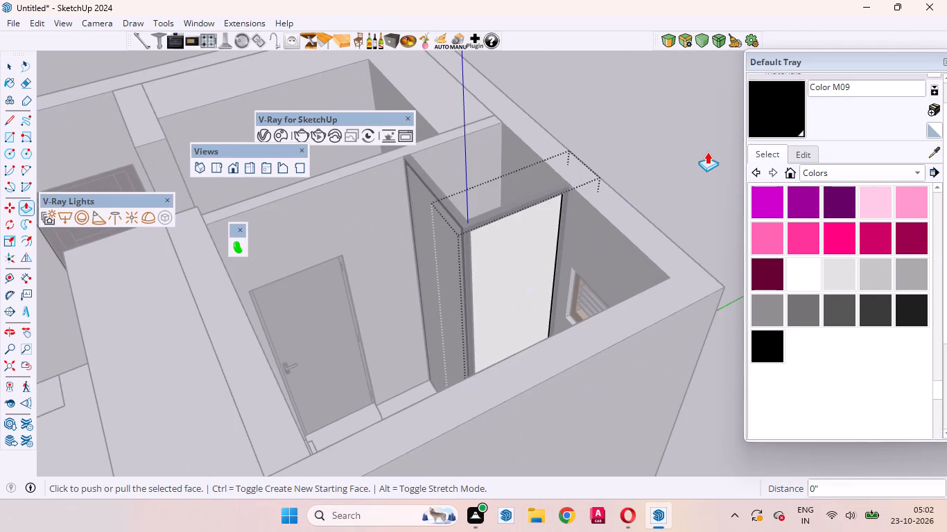
{"action": "key", "text": "space"}
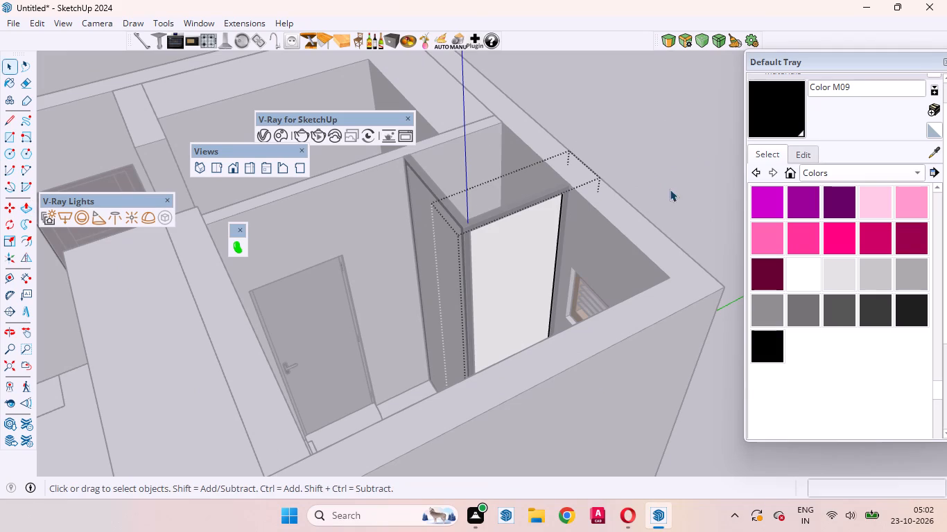
{"action": "left_click", "coordinate": [648, 134]}
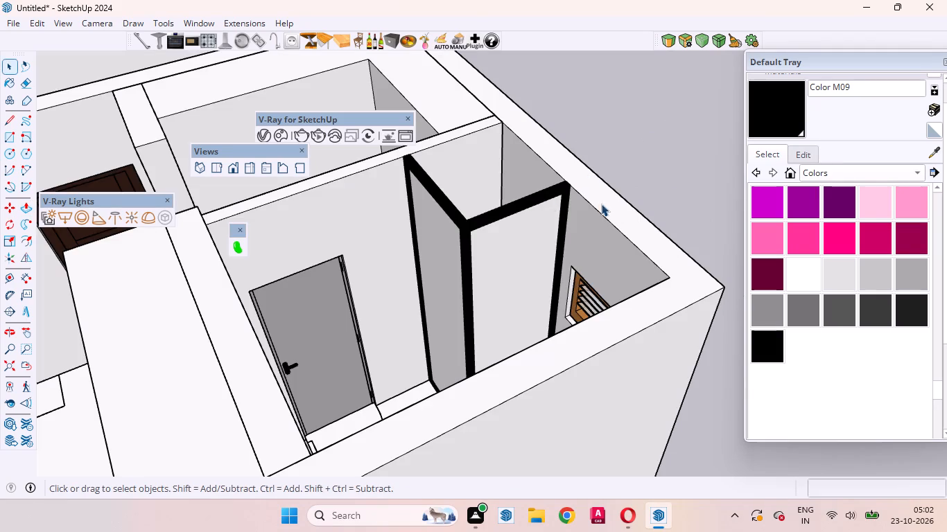
Apply Translucent Glass Gray from the Glass and Mirrors materials to both shower infill panels.
{"action": "left_click", "coordinate": [916, 170]}
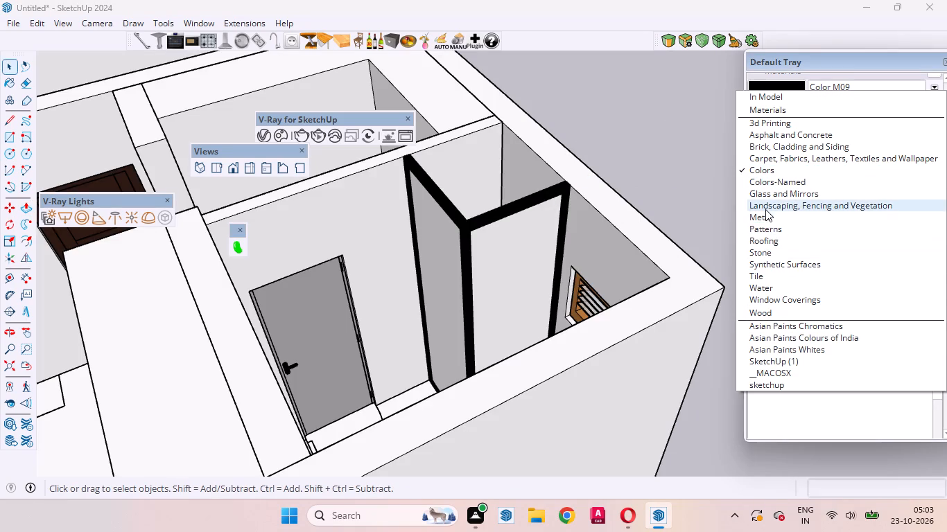
{"action": "left_click", "coordinate": [764, 191]}
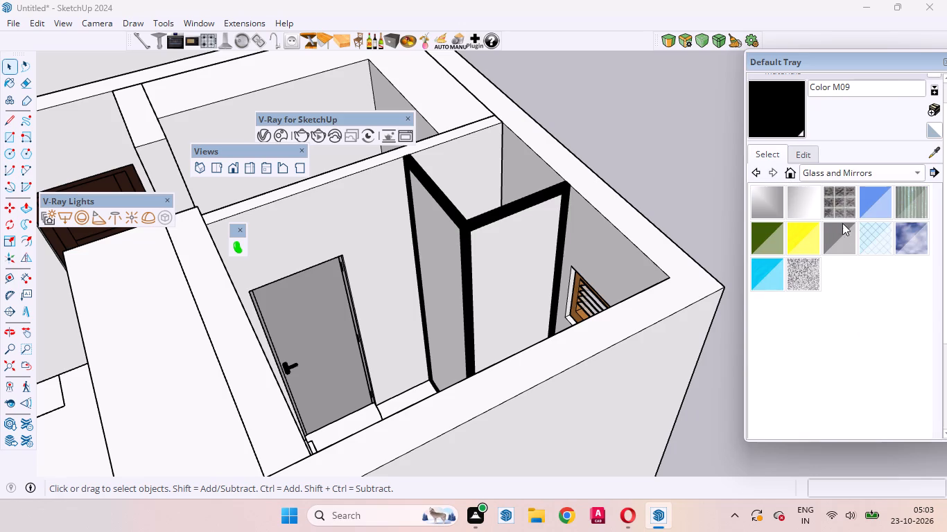
{"action": "left_click", "coordinate": [849, 229]}
{"action": "left_click", "coordinate": [511, 259]}
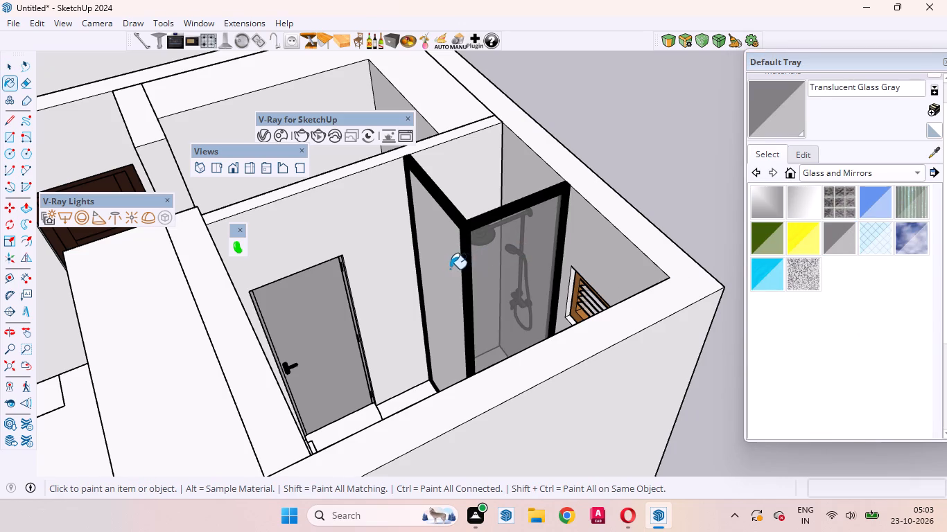
{"action": "left_click", "coordinate": [449, 269]}
{"action": "middle_click_drag", "start_coordinate": [672, 297], "coordinate": [863, 311]}
{"action": "scroll", "coordinate": [722, 181], "scroll_direction": "up", "scroll_amount": 1}
{"action": "key", "text": "space"}
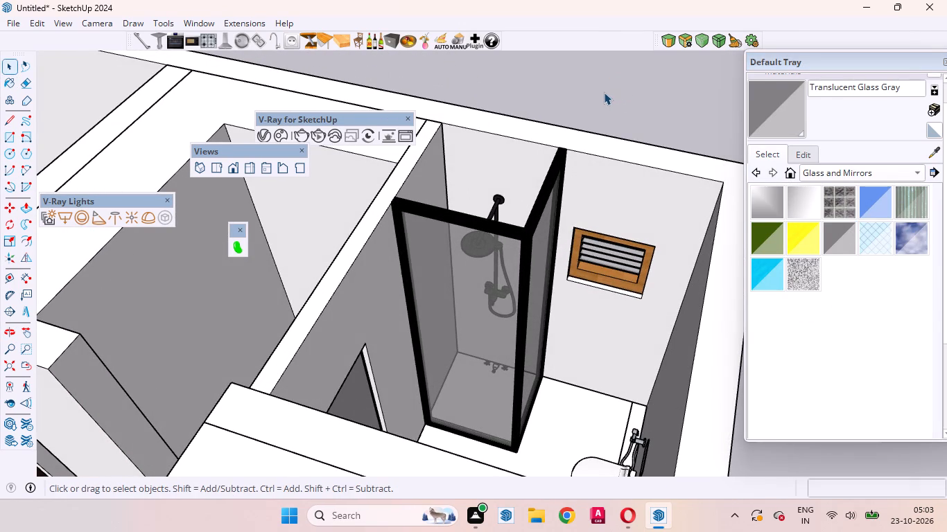
{"action": "left_click", "coordinate": [611, 104]}
Place a handle component on the shower's glass panel between the door-side wall and the corner post.
{"action": "scroll", "coordinate": [552, 239], "scroll_direction": "up", "scroll_amount": 6}
{"action": "middle_click_drag", "start_coordinate": [484, 328], "coordinate": [368, 186]}
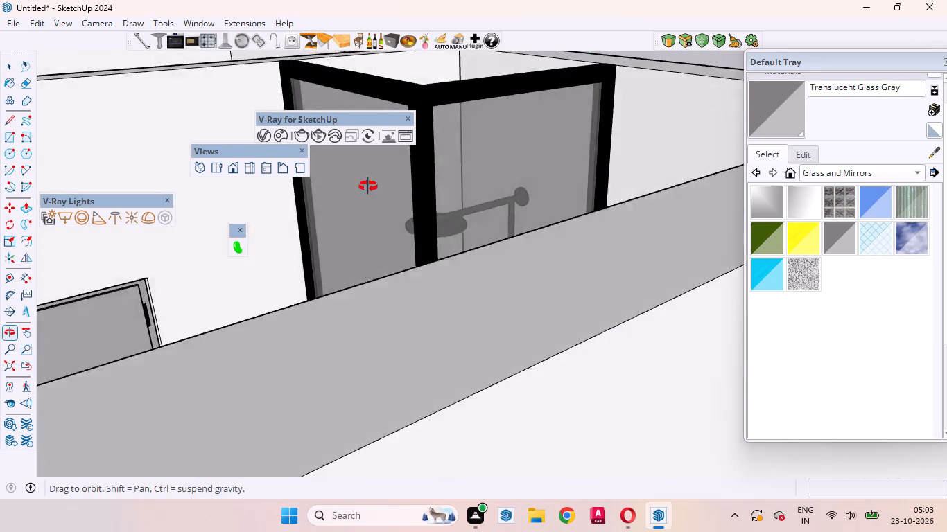
{"action": "middle_click_drag", "start_coordinate": [368, 186], "coordinate": [599, 359]}
{"action": "scroll", "coordinate": [424, 310], "scroll_direction": "down", "scroll_amount": 11}
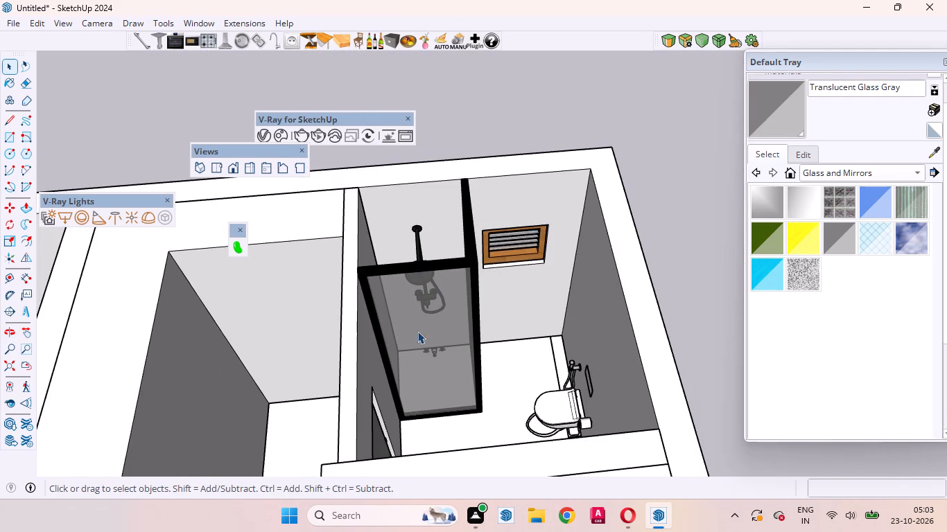
{"action": "left_click", "coordinate": [140, 44]}
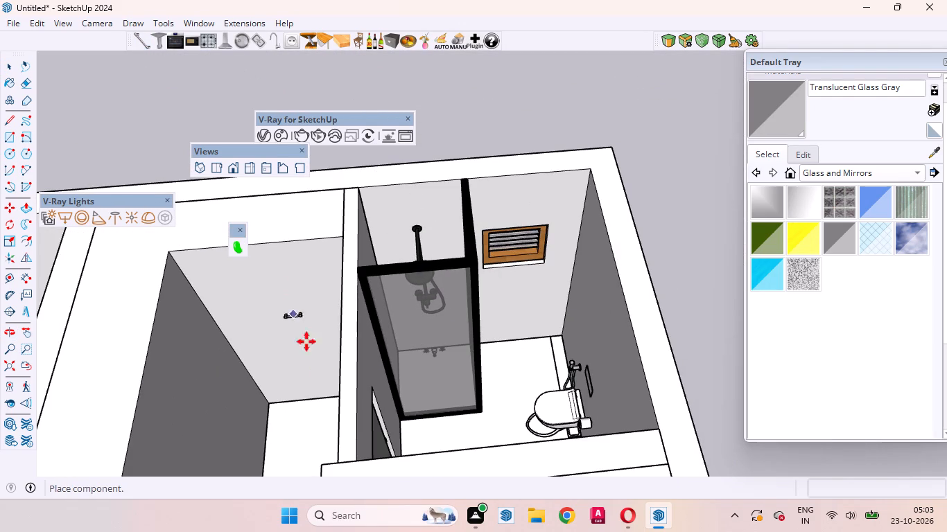
{"action": "scroll", "coordinate": [385, 387], "scroll_direction": "up", "scroll_amount": 2}
{"action": "scroll", "coordinate": [386, 385], "scroll_direction": "down", "scroll_amount": 1}
{"action": "scroll", "coordinate": [389, 383], "scroll_direction": "up", "scroll_amount": 7}
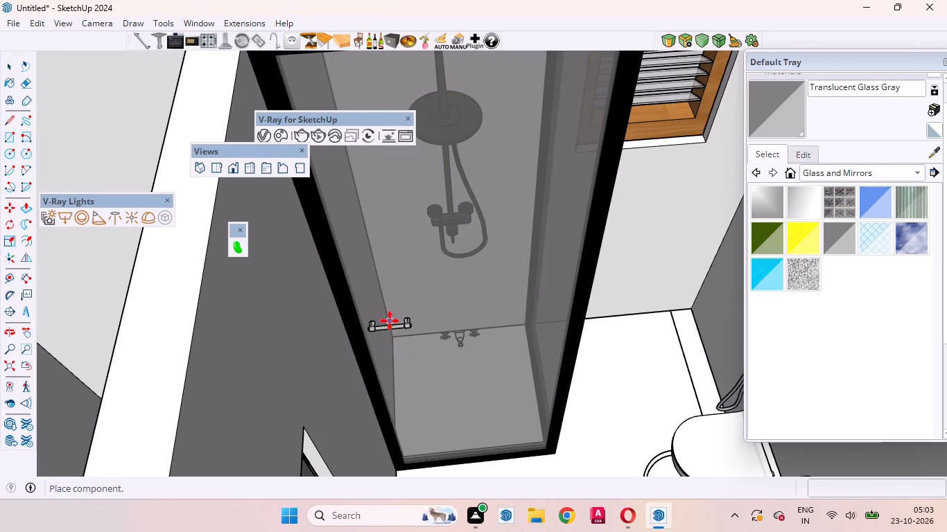
{"action": "left_click", "coordinate": [390, 321]}
Switch the handle on the shower's glass panel through its design variants until it is a single round knob.
{"action": "left_click", "coordinate": [139, 38]}
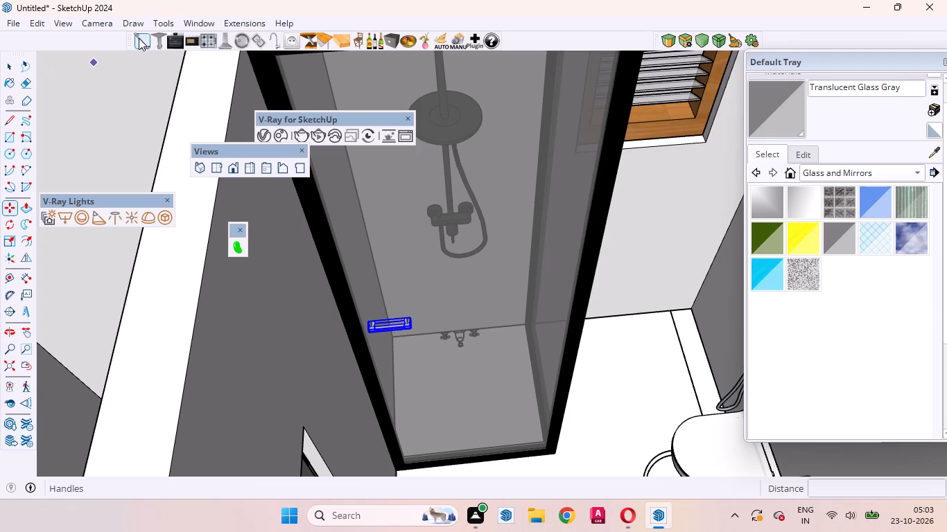
{"action": "triple_click", "coordinate": [139, 38]}
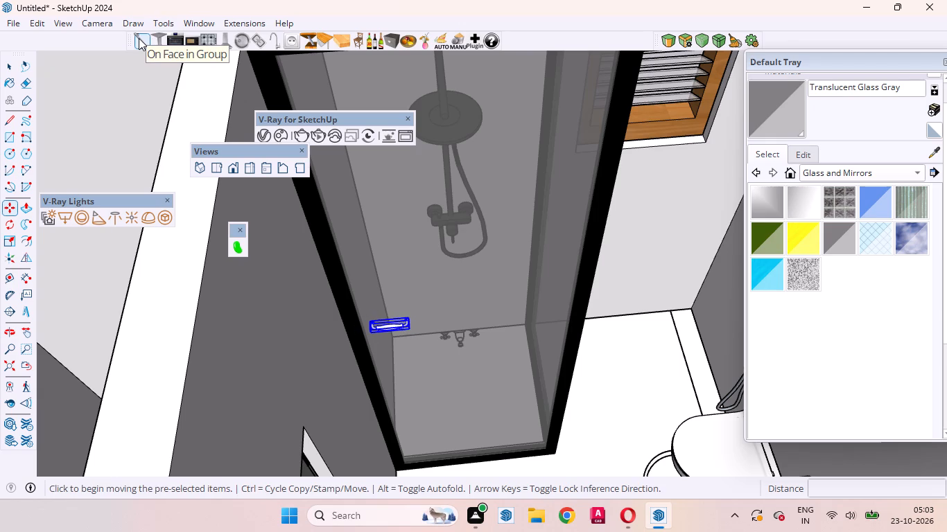
{"action": "left_click", "coordinate": [139, 38]}
{"action": "left_click", "coordinate": [139, 38]}
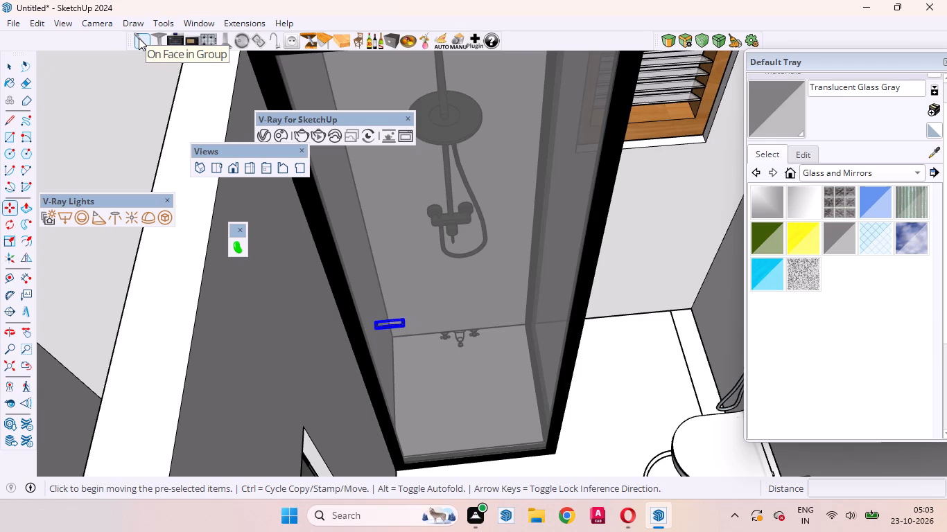
{"action": "left_click", "coordinate": [139, 38]}
{"action": "left_click", "coordinate": [139, 38]}
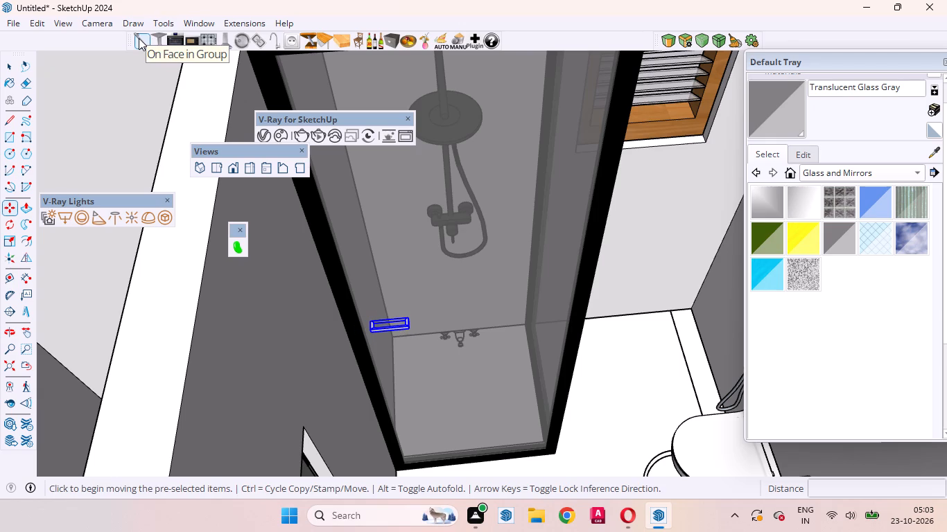
{"action": "left_click", "coordinate": [139, 38]}
{"action": "left_click", "coordinate": [139, 38]}
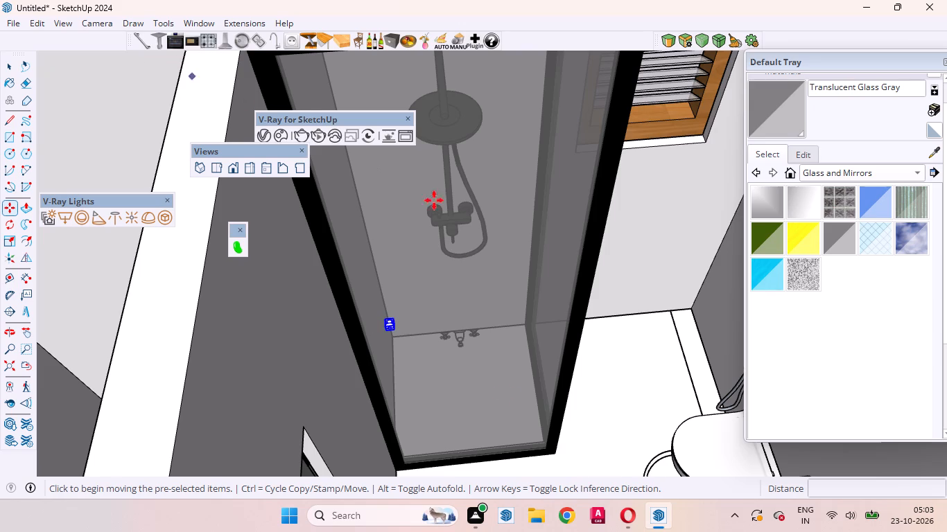
Move the round knob on the glass toward the door-side frame post in two moves, about 3 5/16" and about 1 1/2".
{"action": "scroll", "coordinate": [352, 328], "scroll_direction": "up", "scroll_amount": 16}
{"action": "middle_click_drag", "start_coordinate": [433, 344], "coordinate": [392, 199]}
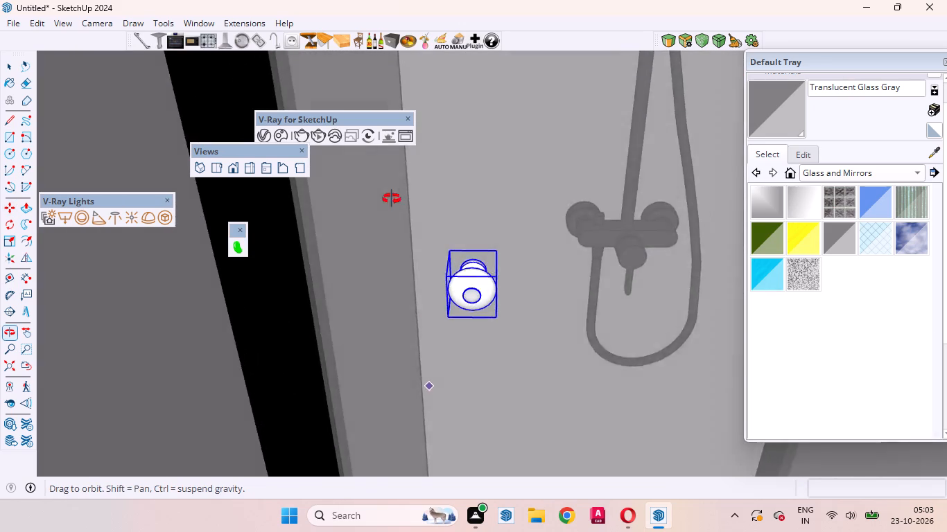
{"action": "middle_click_drag", "start_coordinate": [392, 199], "coordinate": [177, 268]}
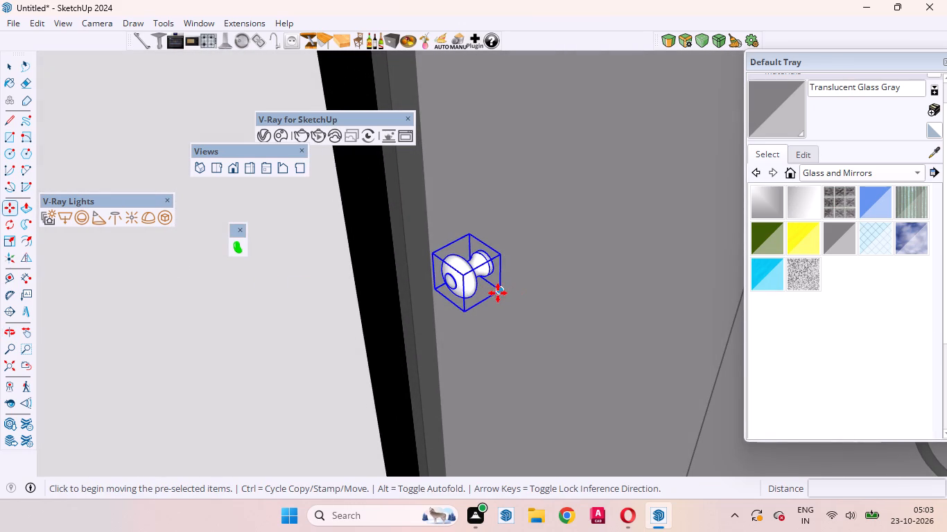
{"action": "left_click", "coordinate": [500, 290]}
{"action": "left_click", "coordinate": [471, 348]}
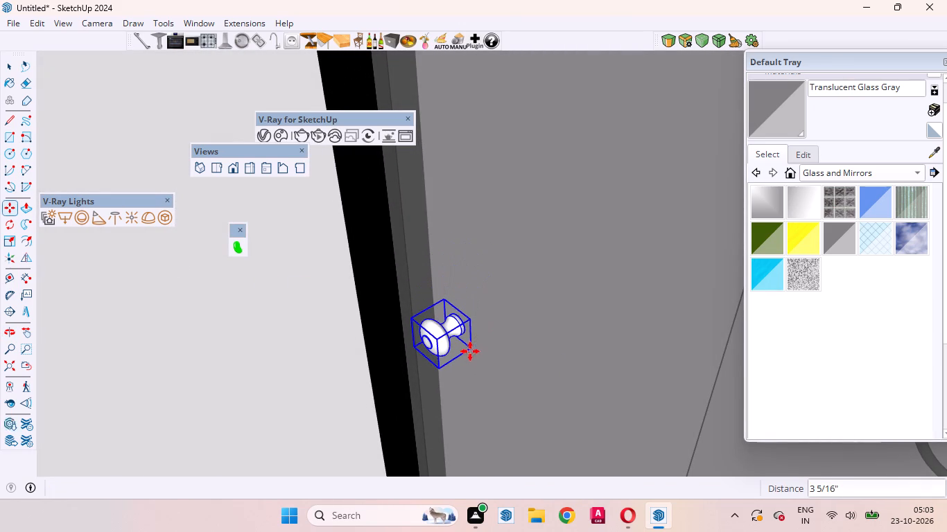
{"action": "middle_click_drag", "start_coordinate": [446, 375], "coordinate": [636, 313]}
{"action": "scroll", "coordinate": [525, 310], "scroll_direction": "down", "scroll_amount": 5}
{"action": "scroll", "coordinate": [467, 312], "scroll_direction": "down", "scroll_amount": 11}
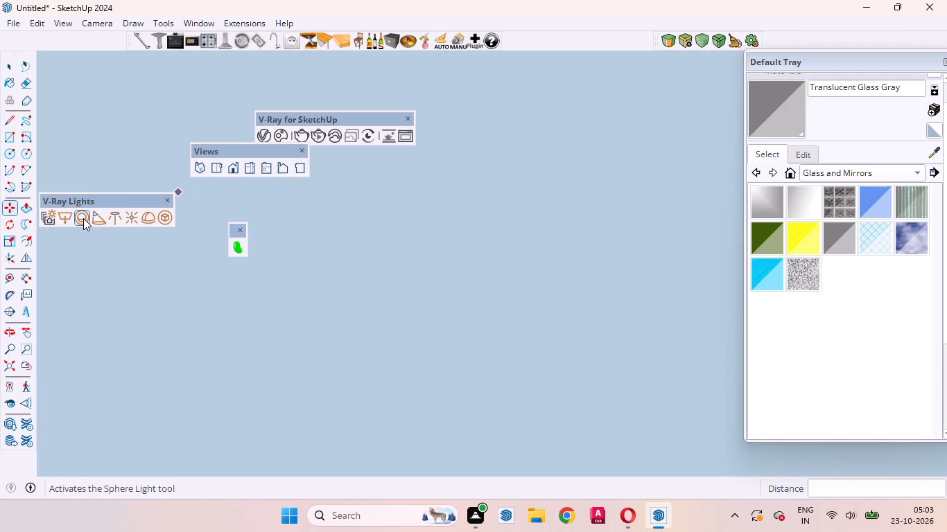
{"action": "left_click", "coordinate": [27, 362]}
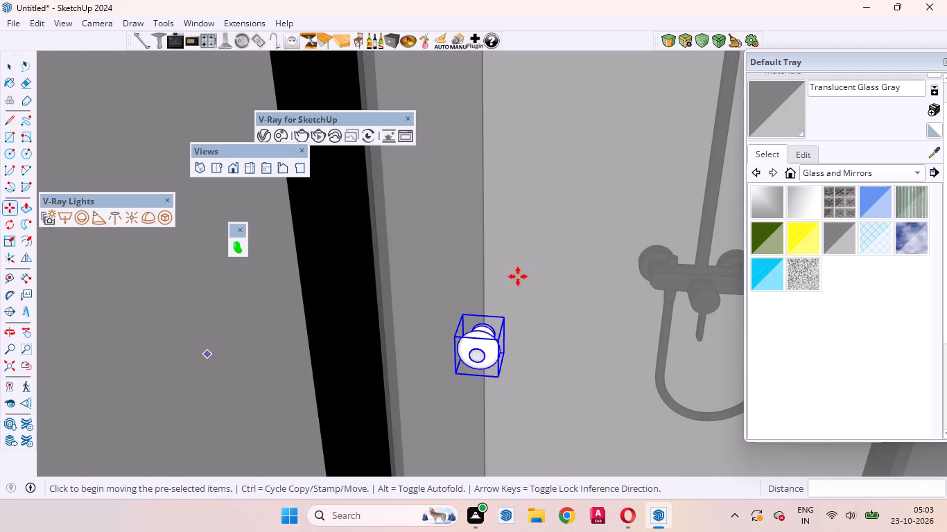
{"action": "scroll", "coordinate": [473, 299], "scroll_direction": "down", "scroll_amount": 2}
{"action": "middle_click_drag", "start_coordinate": [478, 298], "coordinate": [475, 341]}
{"action": "scroll", "coordinate": [475, 323], "scroll_direction": "up", "scroll_amount": 7}
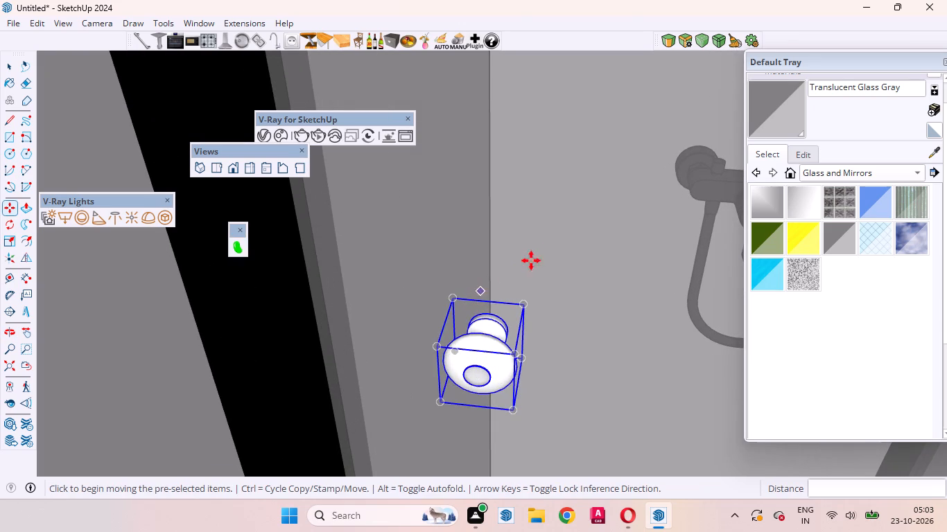
{"action": "left_click", "coordinate": [537, 254]}
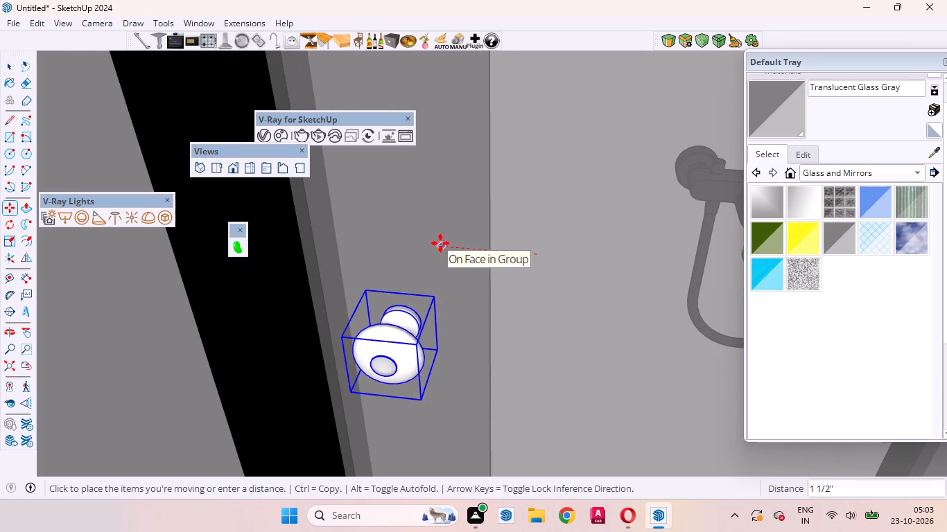
{"action": "left_click", "coordinate": [431, 243]}
Move the round knob about 6" down along the glass beside the door-side frame post, and deselect it.
{"action": "middle_click_drag", "start_coordinate": [489, 305], "coordinate": [492, 443]}
{"action": "scroll", "coordinate": [562, 292], "scroll_direction": "down", "scroll_amount": 5}
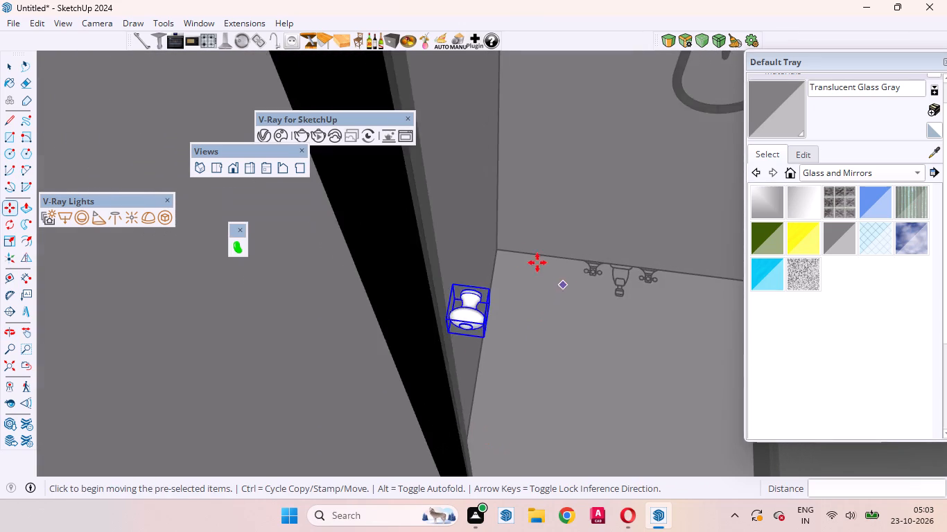
{"action": "scroll", "coordinate": [537, 263], "scroll_direction": "down", "scroll_amount": 20}
{"action": "scroll", "coordinate": [537, 263], "scroll_direction": "down", "scroll_amount": 4}
{"action": "scroll", "coordinate": [444, 283], "scroll_direction": "down", "scroll_amount": 6}
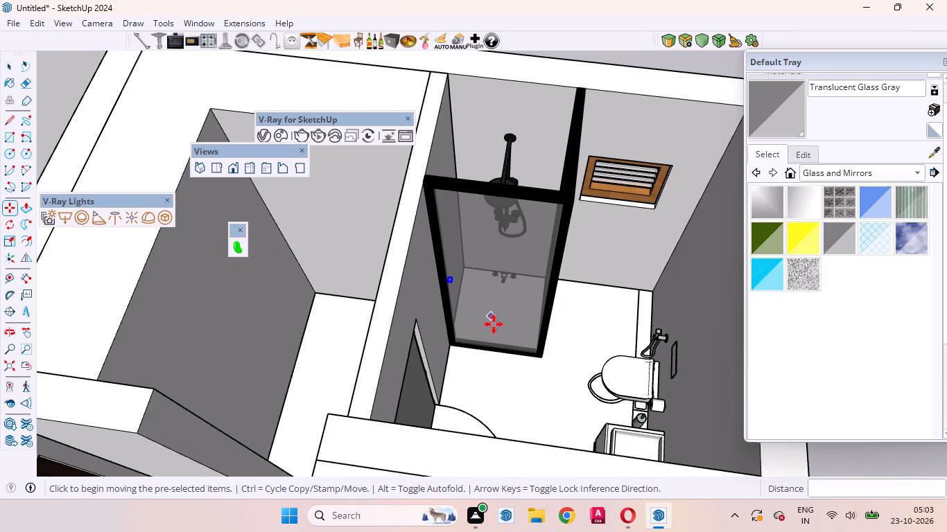
{"action": "middle_click_drag", "start_coordinate": [494, 328], "coordinate": [322, 234]}
{"action": "scroll", "coordinate": [485, 248], "scroll_direction": "up", "scroll_amount": 11}
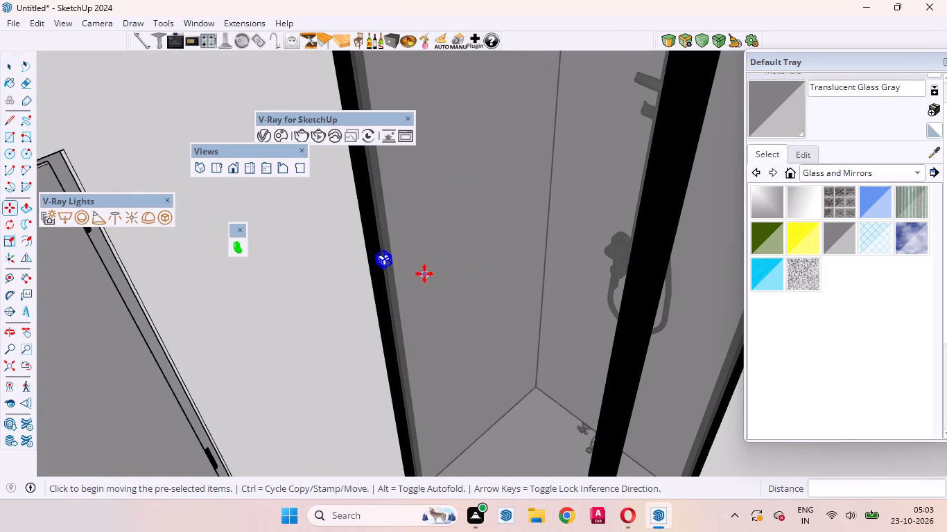
{"action": "left_click", "coordinate": [424, 274]}
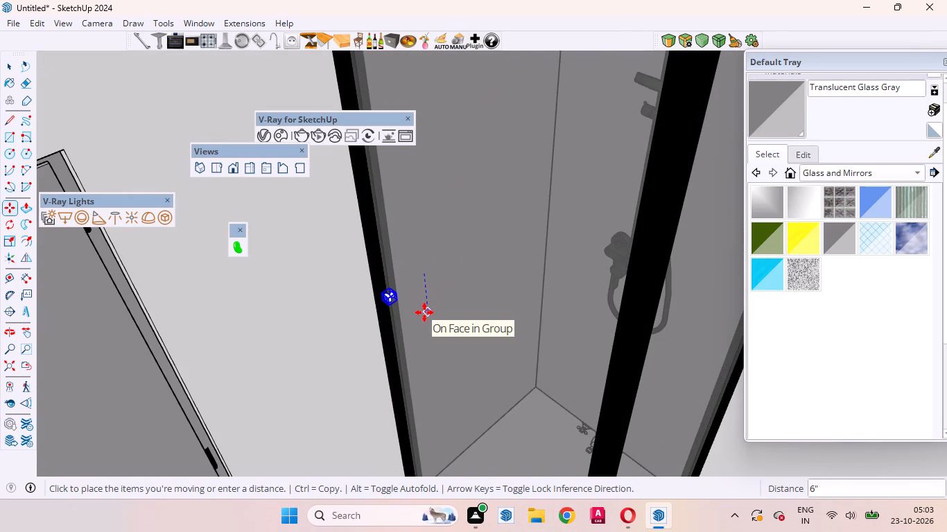
{"action": "left_click", "coordinate": [424, 312]}
{"action": "key", "text": "space"}
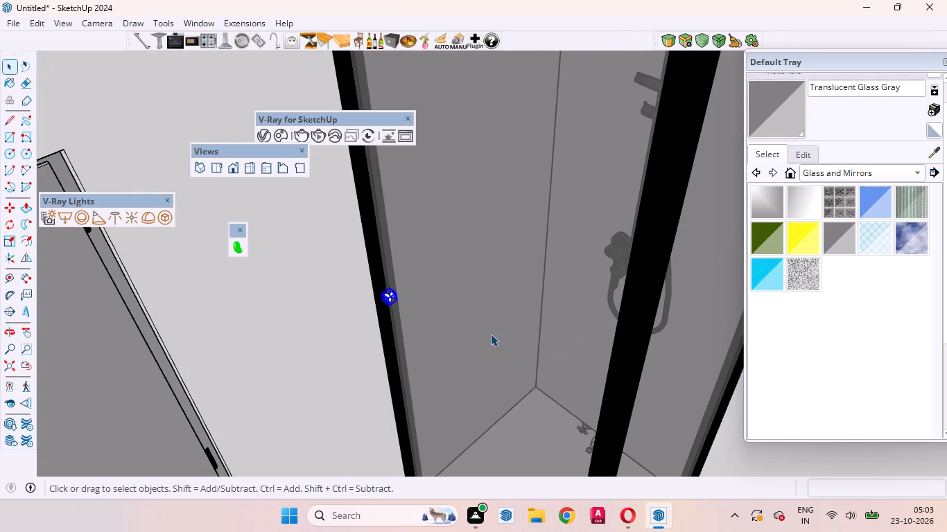
{"action": "scroll", "coordinate": [482, 337], "scroll_direction": "down", "scroll_amount": 15}
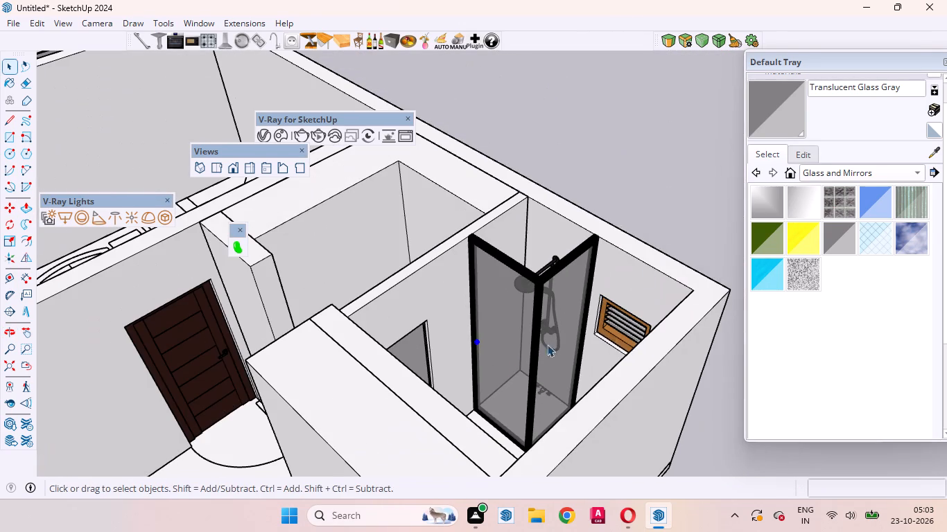
{"action": "left_click", "coordinate": [727, 146]}
Scale the round knob on the shower glass uniformly by about 1.41 from its corner.
{"action": "scroll", "coordinate": [525, 338], "scroll_direction": "up", "scroll_amount": 12}
{"action": "middle_click_drag", "start_coordinate": [397, 364], "coordinate": [421, 346]}
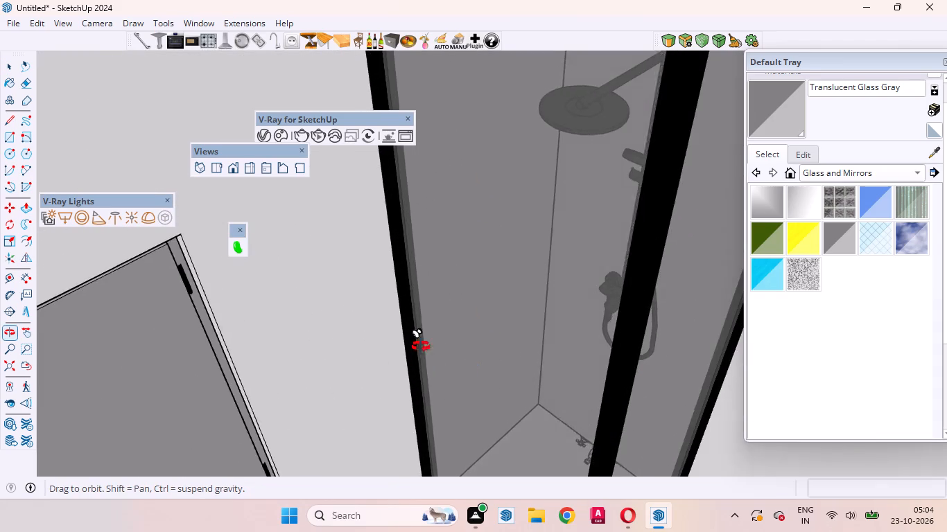
{"action": "middle_click_drag", "start_coordinate": [421, 346], "coordinate": [519, 347]}
{"action": "scroll", "coordinate": [514, 347], "scroll_direction": "up", "scroll_amount": 11}
{"action": "middle_click_drag", "start_coordinate": [455, 364], "coordinate": [461, 339]}
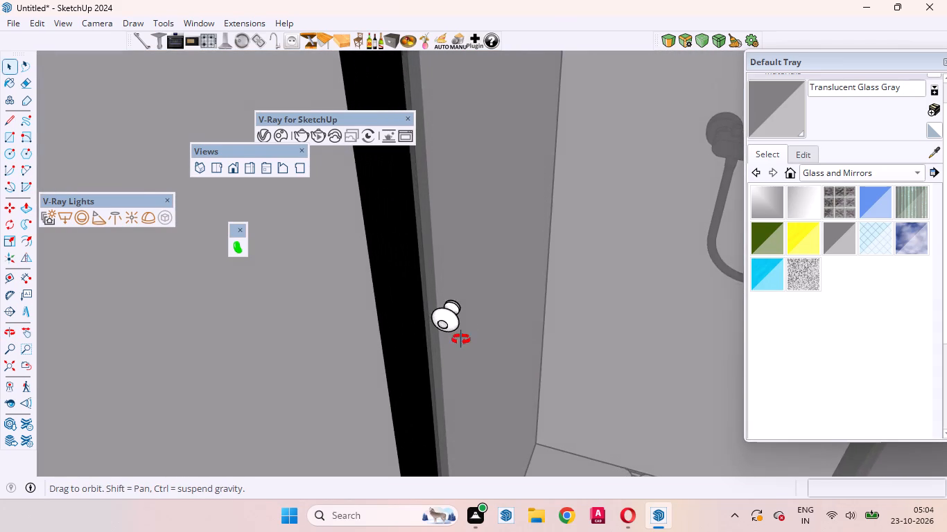
{"action": "middle_click_drag", "start_coordinate": [461, 339], "coordinate": [562, 233]}
{"action": "scroll", "coordinate": [508, 254], "scroll_direction": "up", "scroll_amount": 8}
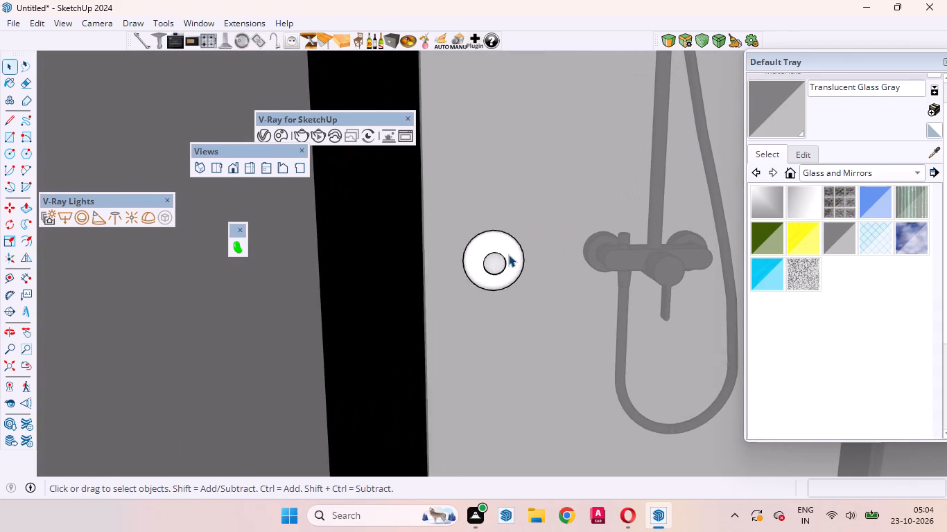
{"action": "left_click", "coordinate": [505, 250]}
{"action": "key", "text": "s"}
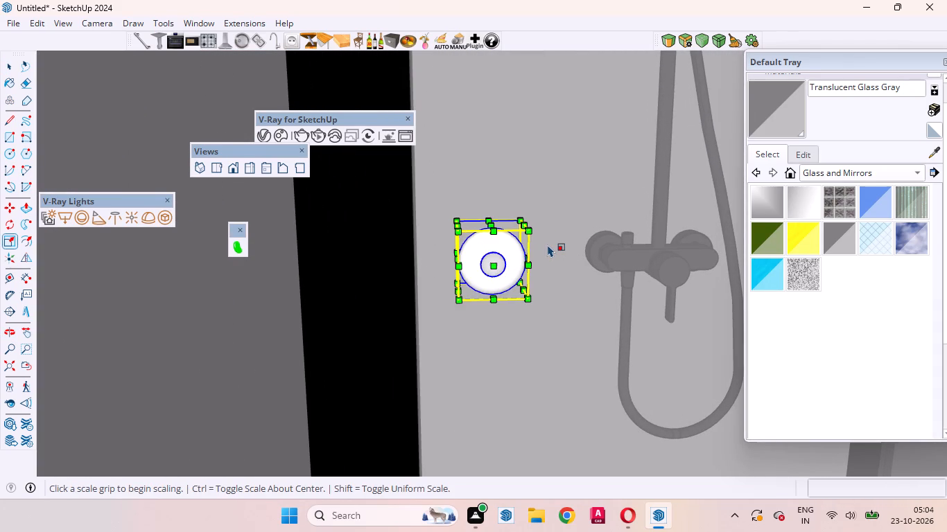
{"action": "left_click_drag", "start_coordinate": [526, 218], "coordinate": [543, 192]}
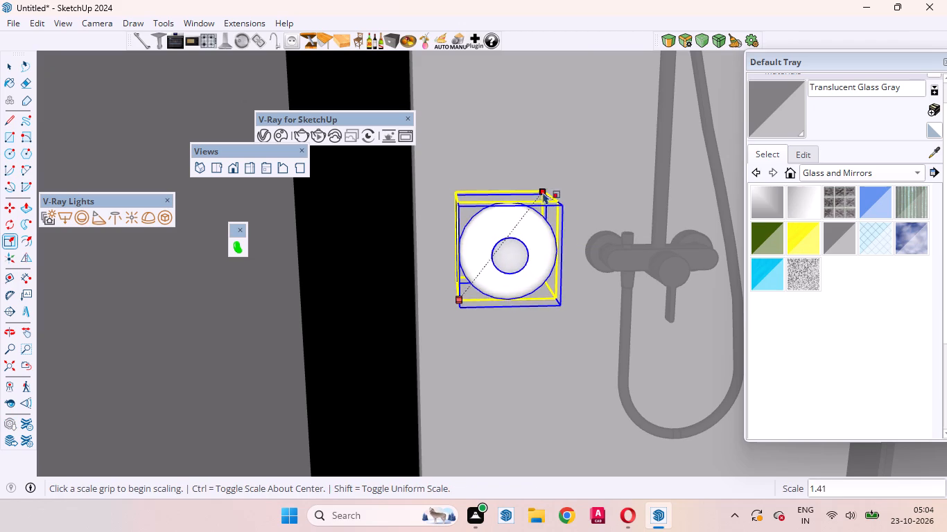
{"action": "key", "text": "space"}
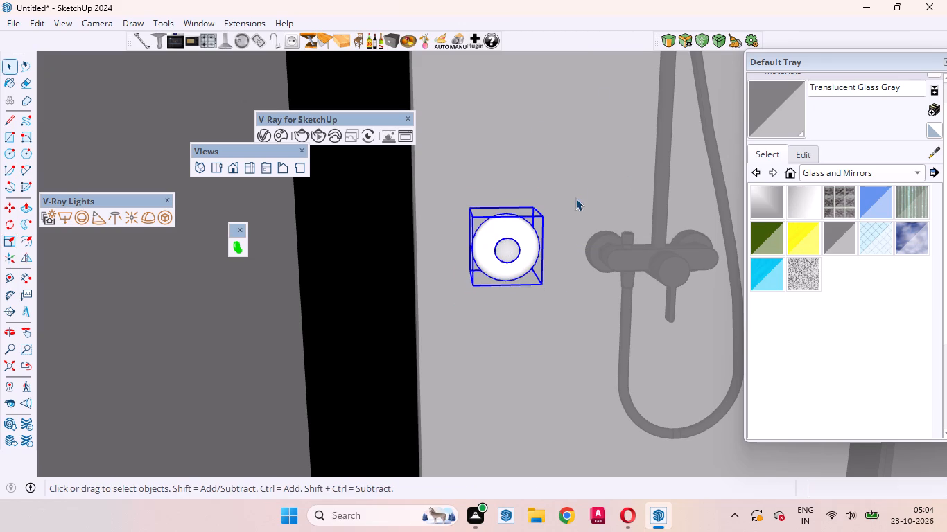
Inside its component, paint the round knob with the black Color M09 sampled from the shower frame.
{"action": "middle_click_drag", "start_coordinate": [575, 201], "coordinate": [155, 218]}
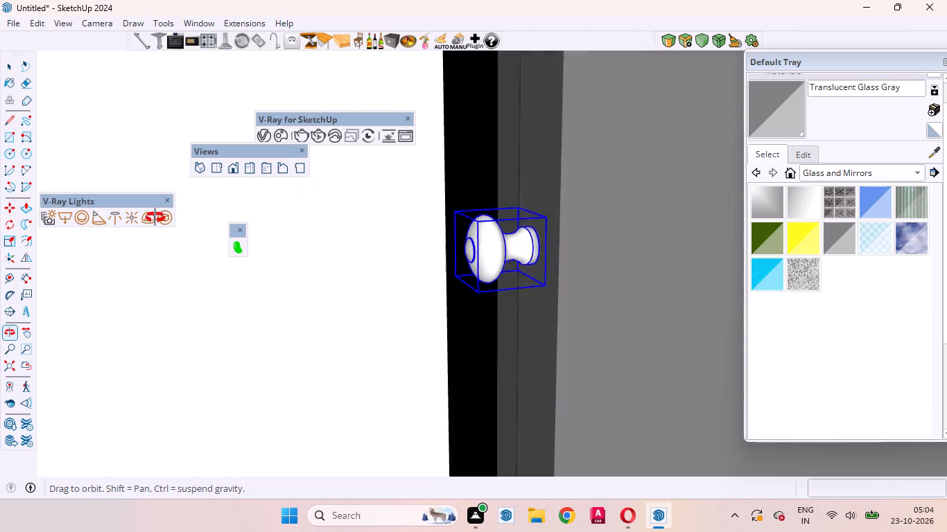
{"action": "middle_click_drag", "start_coordinate": [155, 218], "coordinate": [695, 306]}
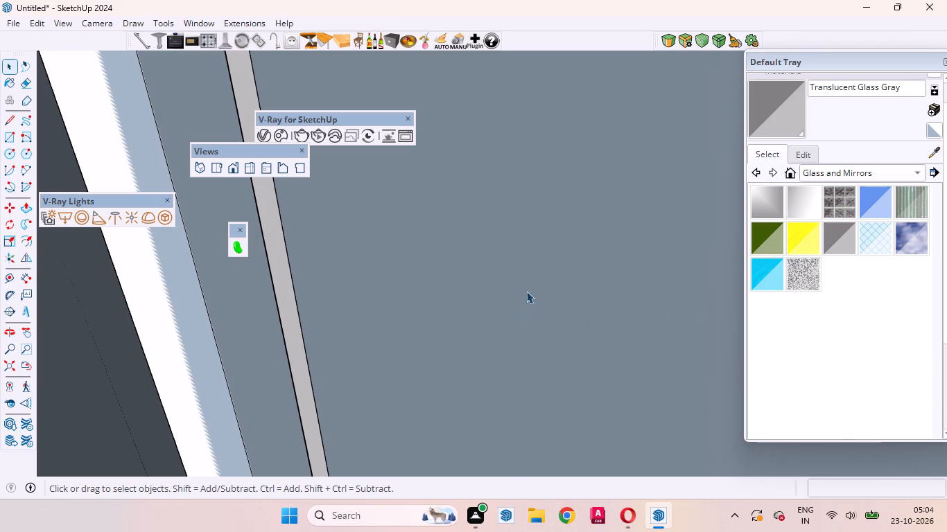
{"action": "middle_click_drag", "start_coordinate": [662, 231], "coordinate": [327, 169]}
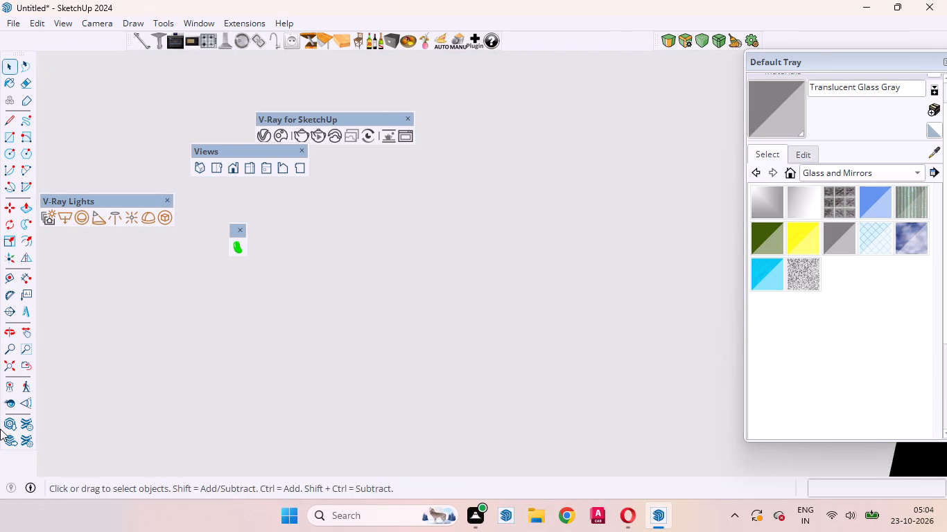
{"action": "left_click", "coordinate": [30, 369]}
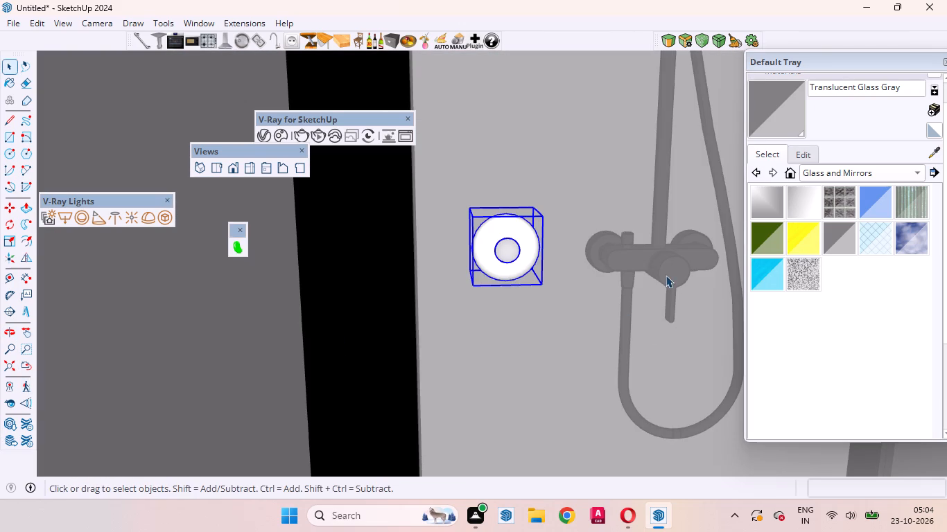
{"action": "triple_click", "coordinate": [523, 238]}
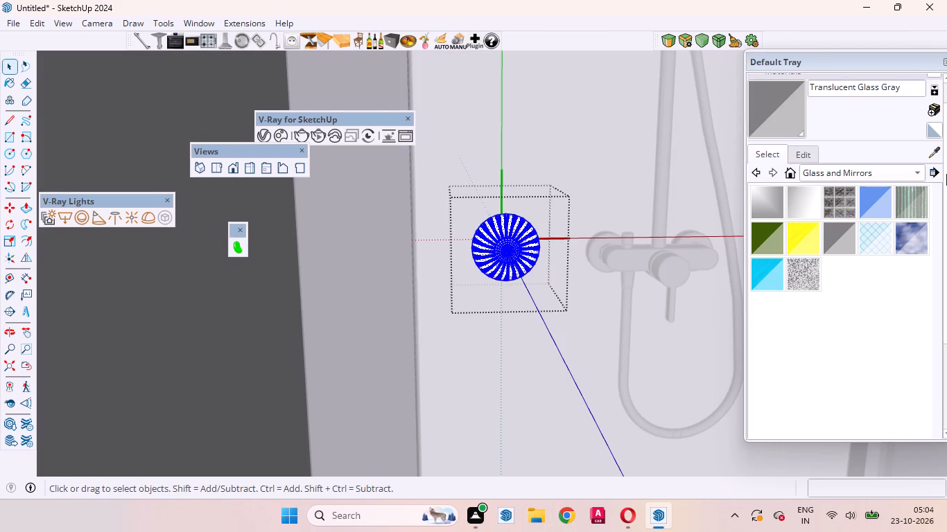
{"action": "left_click", "coordinate": [922, 170]}
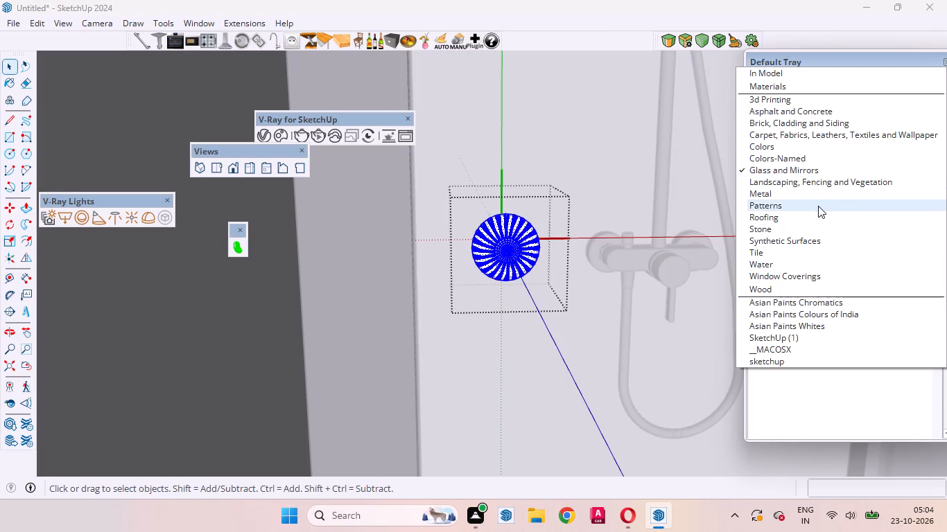
{"action": "left_click", "coordinate": [597, 225]}
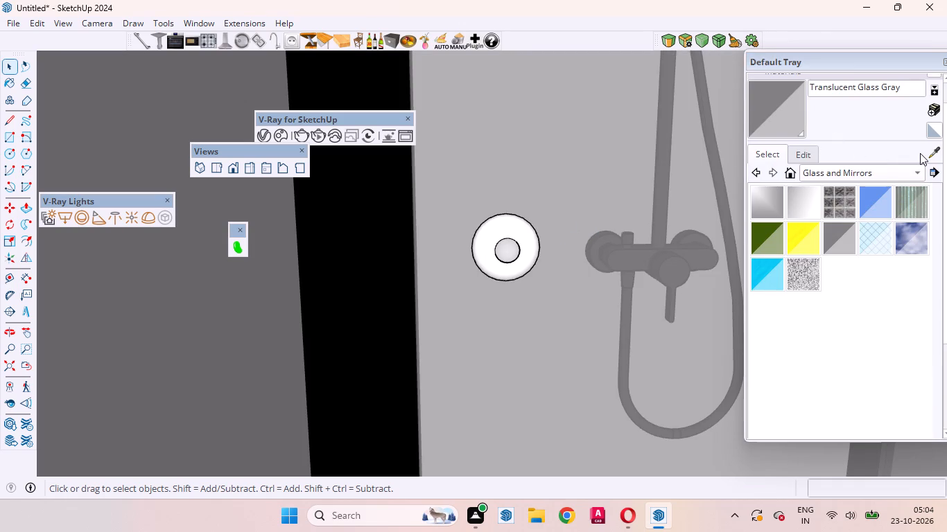
{"action": "left_click", "coordinate": [934, 153]}
{"action": "left_click", "coordinate": [361, 254]}
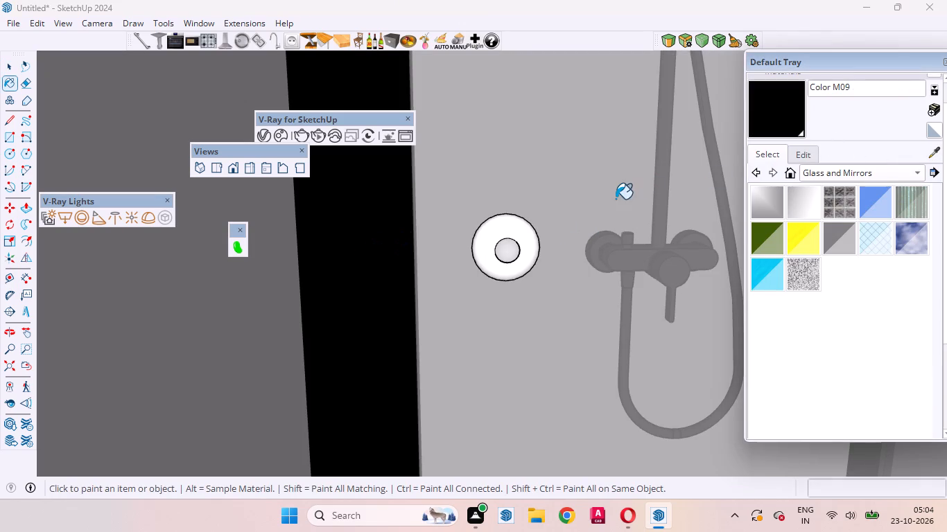
{"action": "key", "text": "space"}
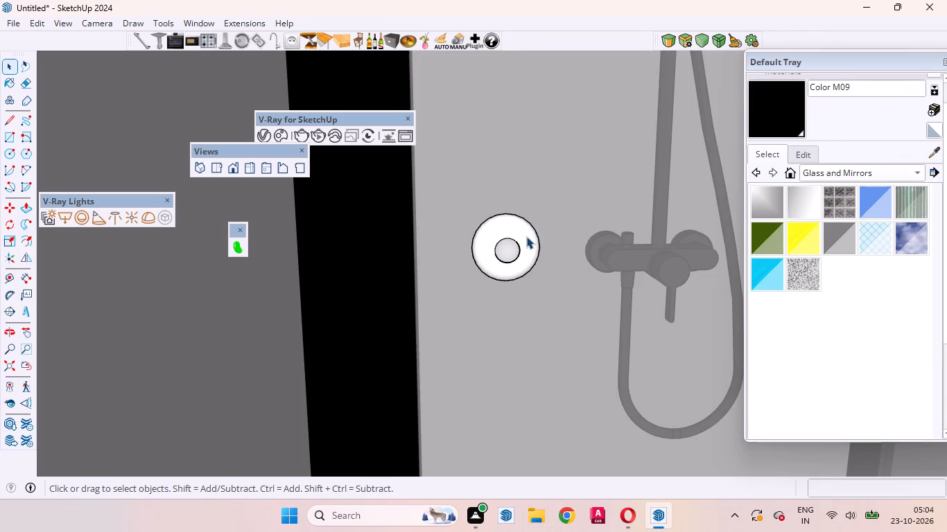
{"action": "double_click", "coordinate": [528, 236]}
{"action": "left_click", "coordinate": [528, 236]}
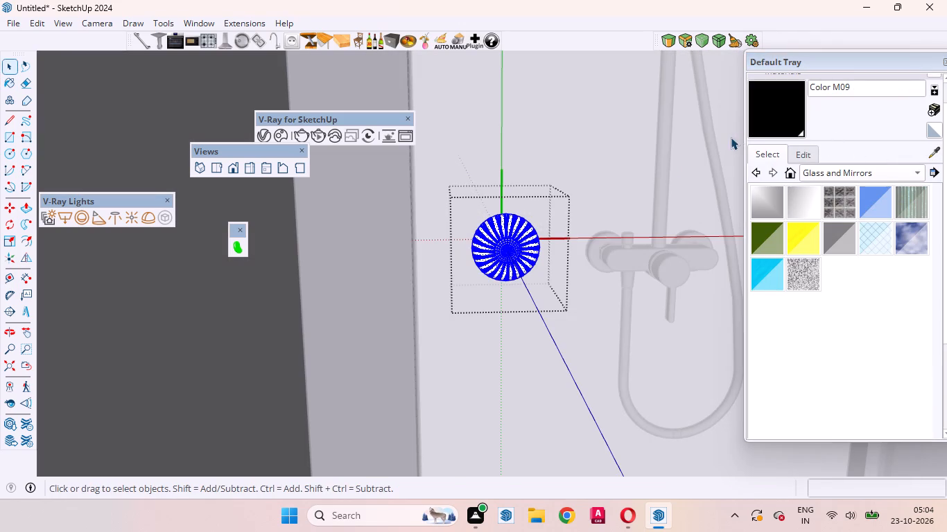
{"action": "left_click", "coordinate": [774, 108]}
{"action": "left_click", "coordinate": [506, 231]}
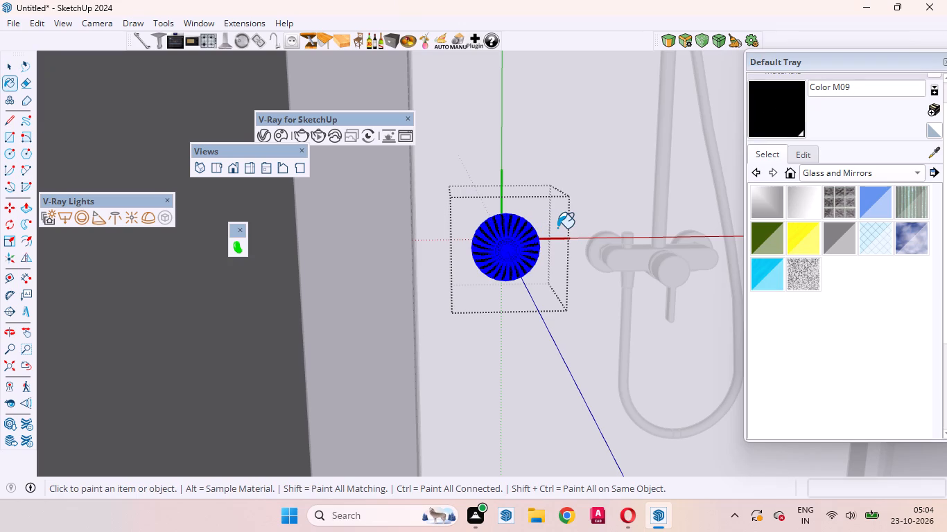
Finish painting the round knob and close its component for editing.
{"action": "key", "text": "space"}
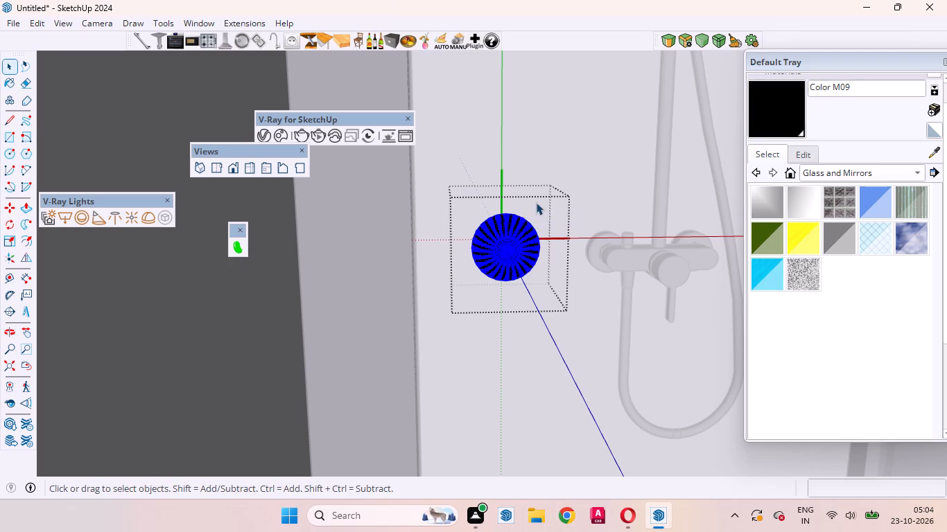
{"action": "middle_click_drag", "start_coordinate": [536, 202], "coordinate": [514, 491]}
{"action": "scroll", "coordinate": [530, 360], "scroll_direction": "down", "scroll_amount": 15}
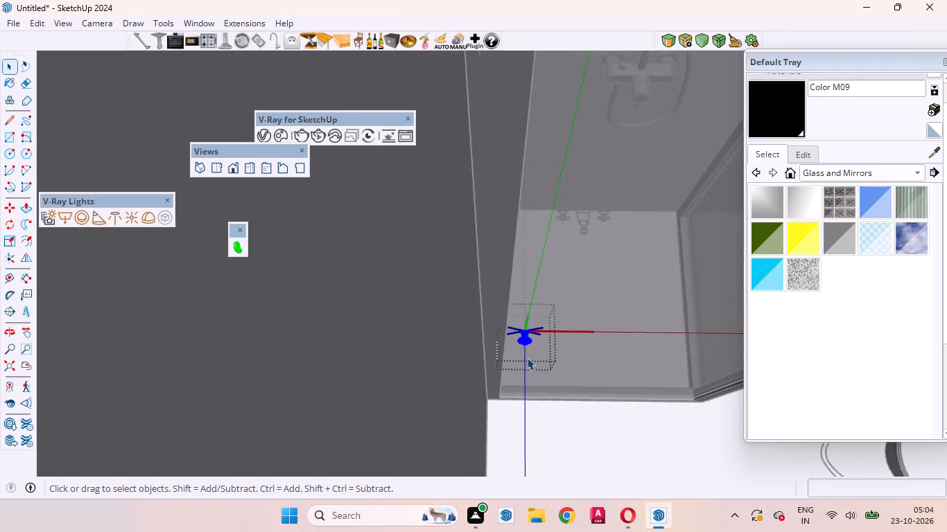
{"action": "scroll", "coordinate": [527, 357], "scroll_direction": "down", "scroll_amount": 20}
{"action": "scroll", "coordinate": [527, 357], "scroll_direction": "down", "scroll_amount": 5}
{"action": "left_click", "coordinate": [595, 161]}
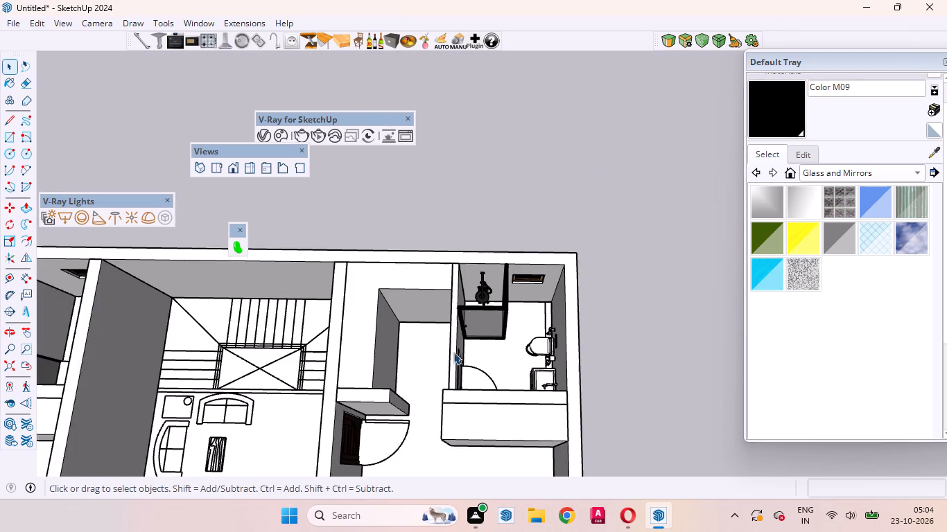
Move the black round knob about 7/8" toward the door-side frame post of the shower enclosure, and deselect it.
{"action": "scroll", "coordinate": [443, 365], "scroll_direction": "up", "scroll_amount": 16}
{"action": "middle_click_drag", "start_coordinate": [474, 323], "coordinate": [458, 183]}
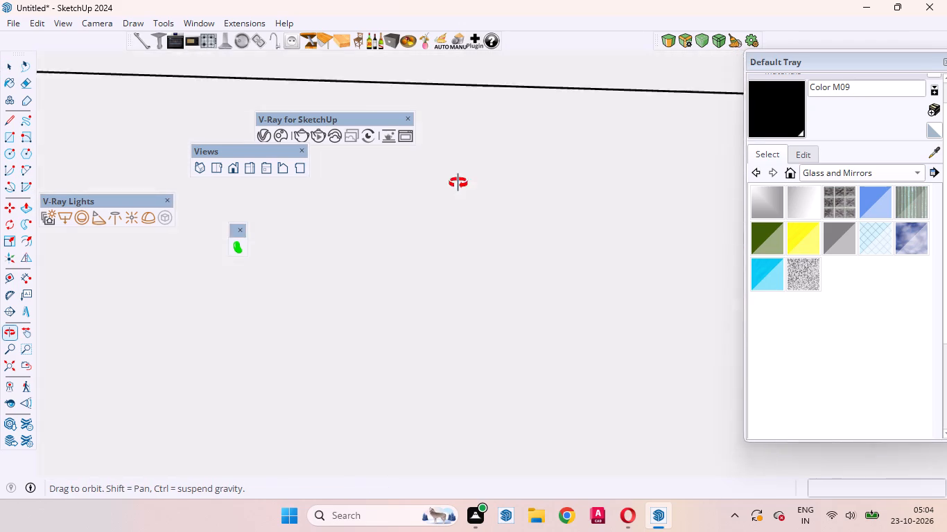
{"action": "middle_click_drag", "start_coordinate": [458, 183], "coordinate": [442, 232]}
{"action": "scroll", "coordinate": [436, 266], "scroll_direction": "up", "scroll_amount": 11}
{"action": "middle_click_drag", "start_coordinate": [471, 282], "coordinate": [442, 215]}
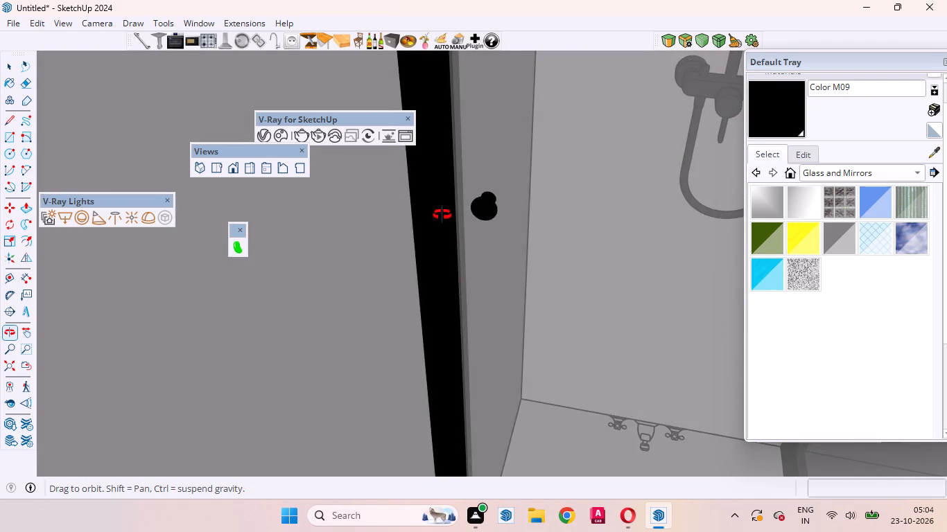
{"action": "middle_click_drag", "start_coordinate": [442, 215], "coordinate": [431, 188]}
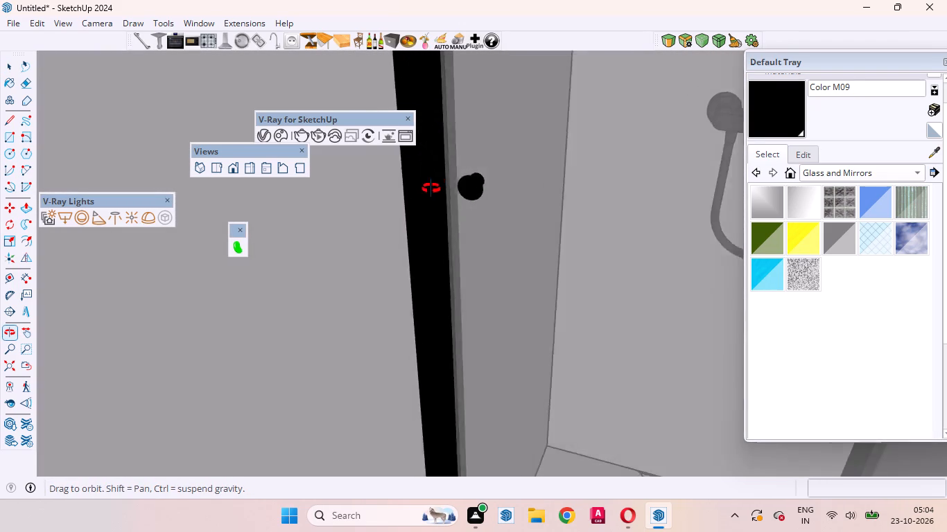
{"action": "middle_click_drag", "start_coordinate": [431, 188], "coordinate": [480, 249]}
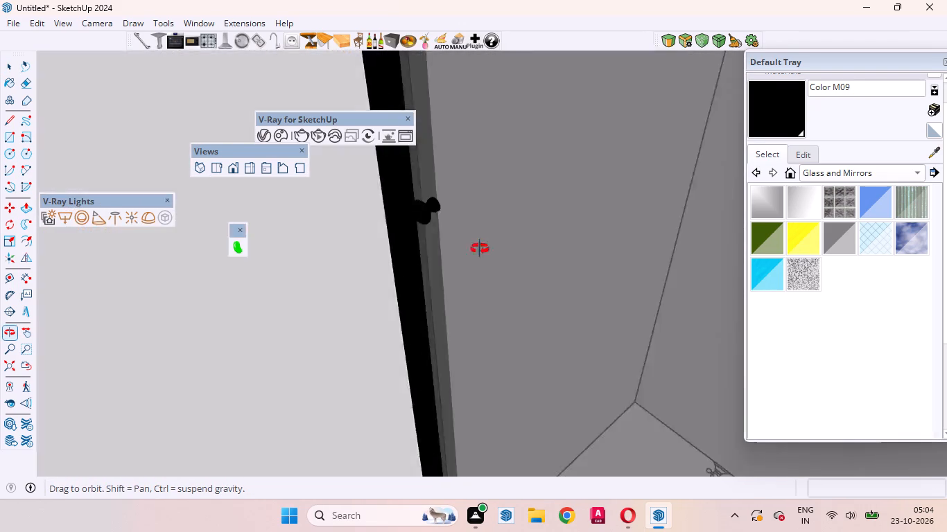
{"action": "middle_click_drag", "start_coordinate": [480, 249], "coordinate": [560, 299]}
{"action": "scroll", "coordinate": [559, 302], "scroll_direction": "down", "scroll_amount": 20}
{"action": "scroll", "coordinate": [559, 302], "scroll_direction": "down", "scroll_amount": 6}
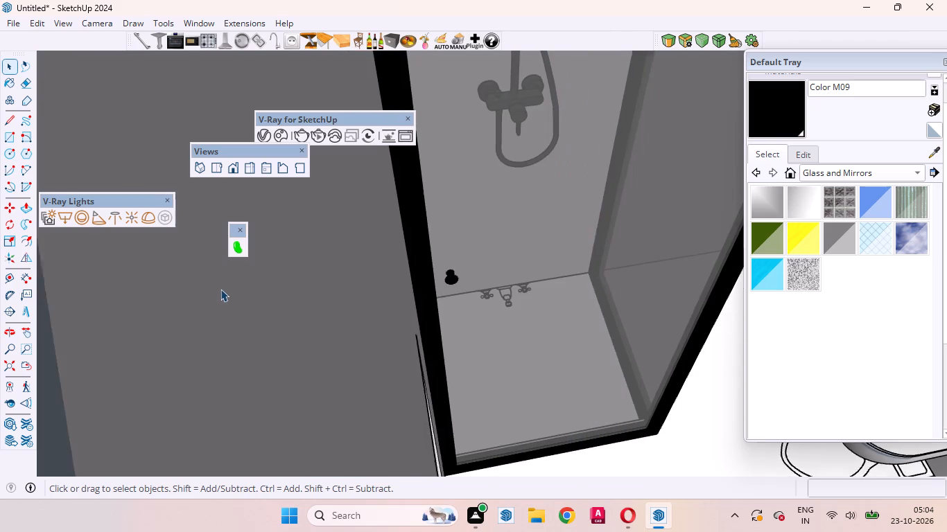
{"action": "scroll", "coordinate": [220, 289], "scroll_direction": "down", "scroll_amount": 13}
{"action": "scroll", "coordinate": [442, 279], "scroll_direction": "up", "scroll_amount": 12}
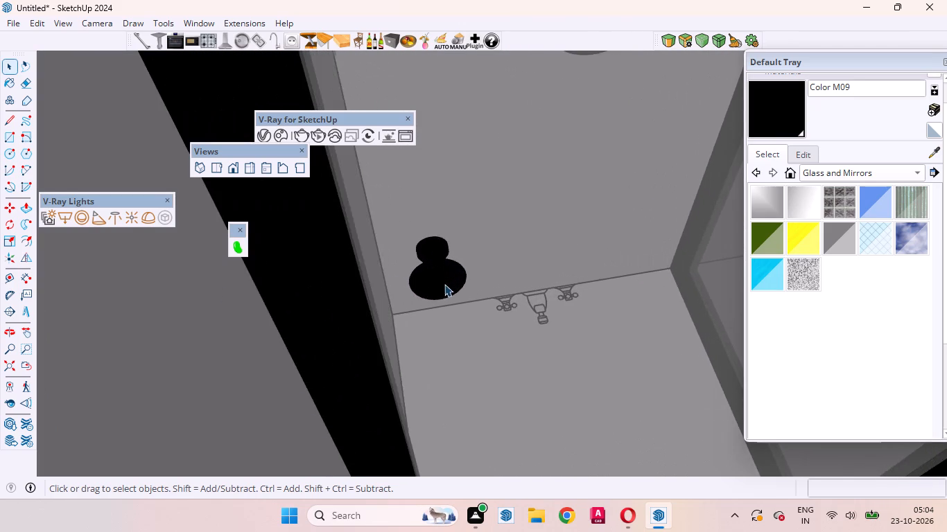
{"action": "scroll", "coordinate": [444, 284], "scroll_direction": "up", "scroll_amount": 4}
{"action": "middle_click_drag", "start_coordinate": [446, 291], "coordinate": [347, 273]}
{"action": "scroll", "coordinate": [453, 245], "scroll_direction": "up", "scroll_amount": 4}
{"action": "left_click", "coordinate": [446, 253]}
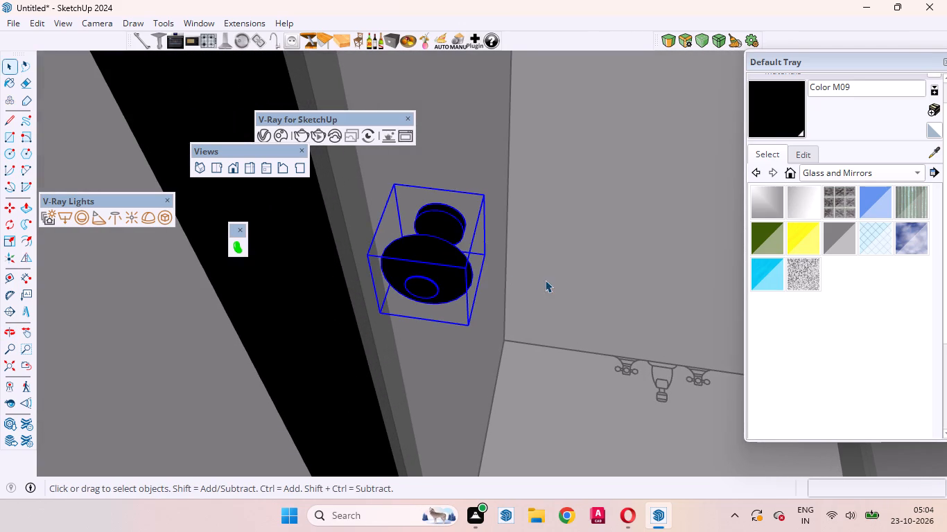
{"action": "key", "text": "m"}
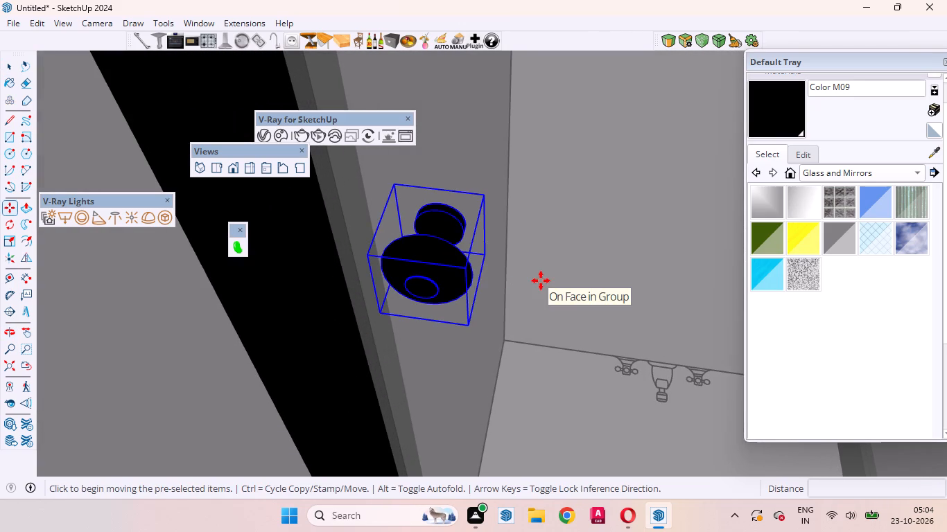
{"action": "left_click", "coordinate": [571, 285]}
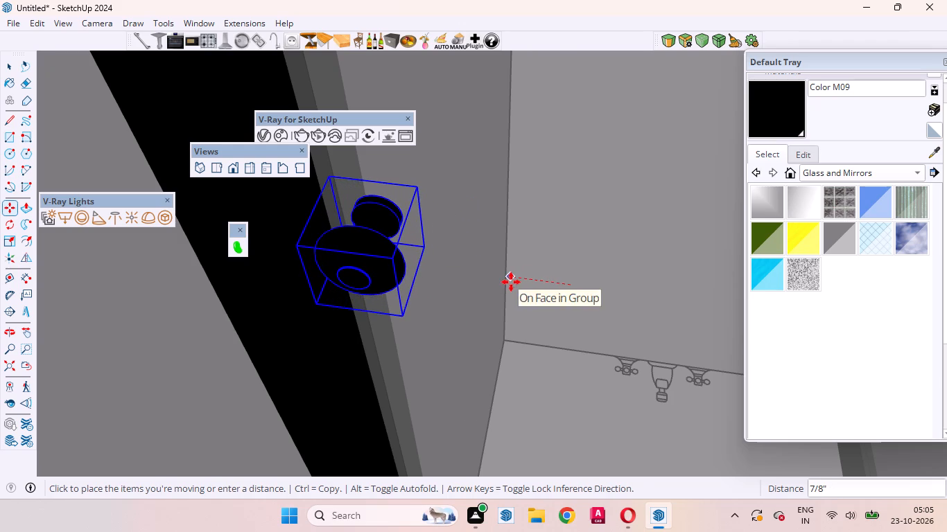
{"action": "left_click", "coordinate": [511, 282]}
{"action": "key", "text": "space"}
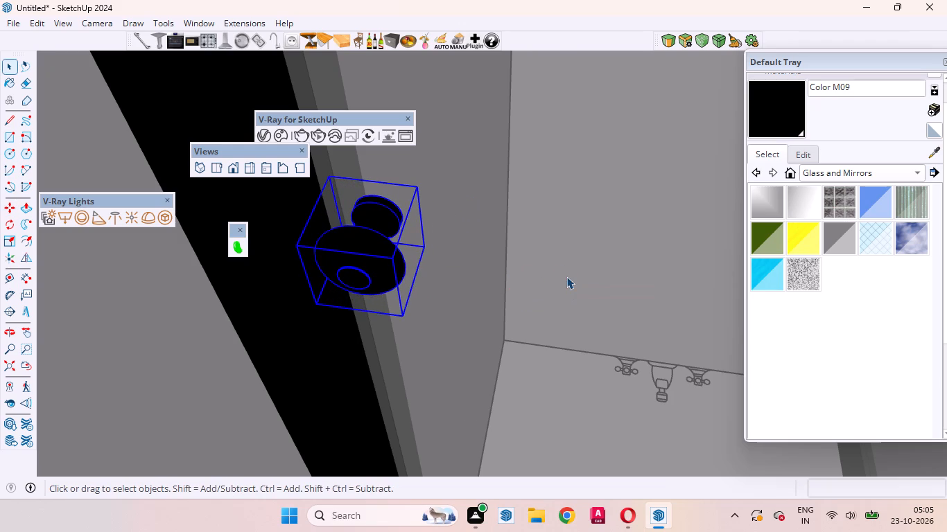
{"action": "scroll", "coordinate": [512, 295], "scroll_direction": "down", "scroll_amount": 12}
{"action": "scroll", "coordinate": [494, 315], "scroll_direction": "down", "scroll_amount": 15}
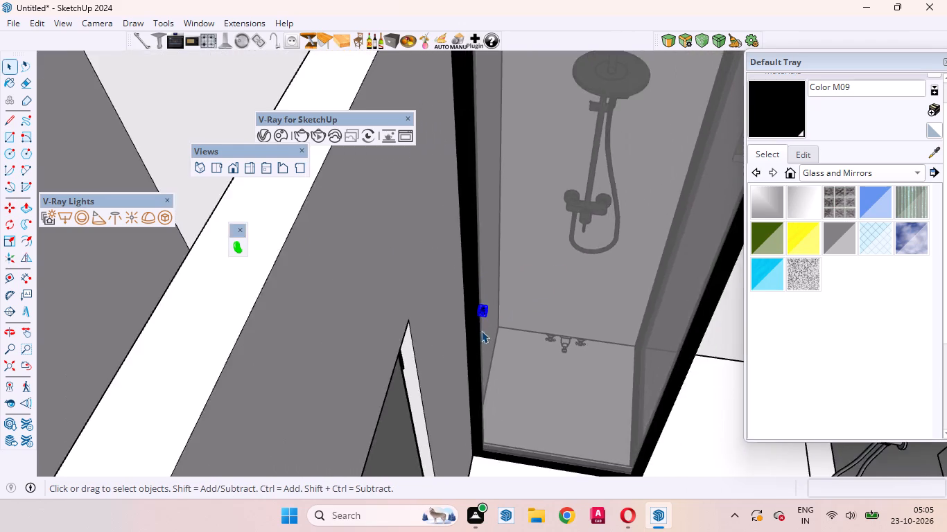
{"action": "scroll", "coordinate": [481, 330], "scroll_direction": "down", "scroll_amount": 10}
{"action": "left_click", "coordinate": [598, 143]}
Examine the finished shower enclosure with its knob, the bathroom around it and the adjoining rooms from several angles.
{"action": "scroll", "coordinate": [519, 291], "scroll_direction": "up", "scroll_amount": 5}
{"action": "middle_click_drag", "start_coordinate": [516, 337], "coordinate": [400, 353]}
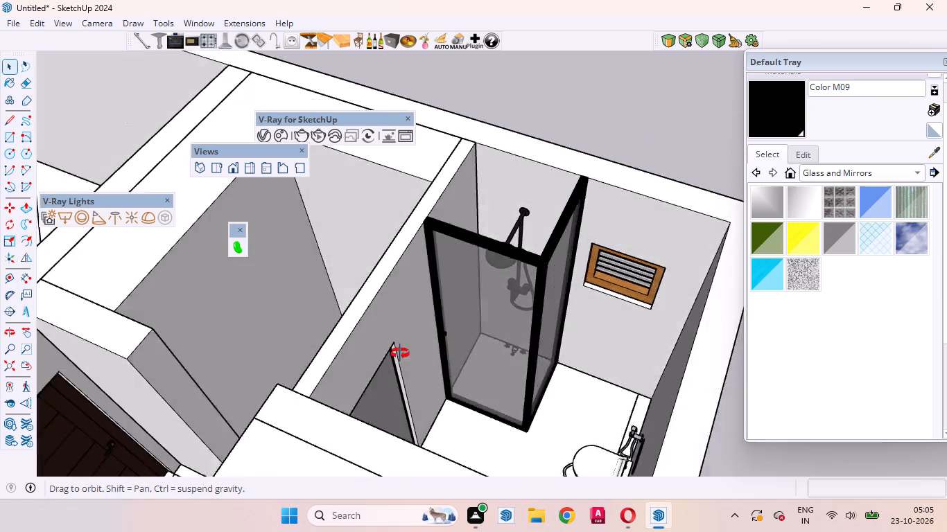
{"action": "middle_click_drag", "start_coordinate": [400, 353], "coordinate": [275, 436]}
{"action": "scroll", "coordinate": [627, 235], "scroll_direction": "down", "scroll_amount": 12}
{"action": "scroll", "coordinate": [640, 209], "scroll_direction": "up", "scroll_amount": 7}
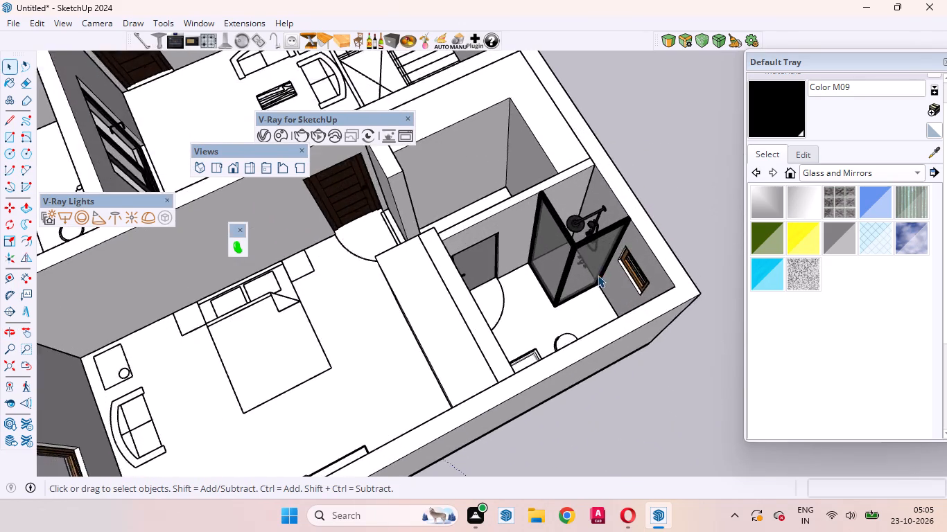
{"action": "middle_click_drag", "start_coordinate": [598, 275], "coordinate": [690, 263]}
{"action": "scroll", "coordinate": [464, 237], "scroll_direction": "up", "scroll_amount": 5}
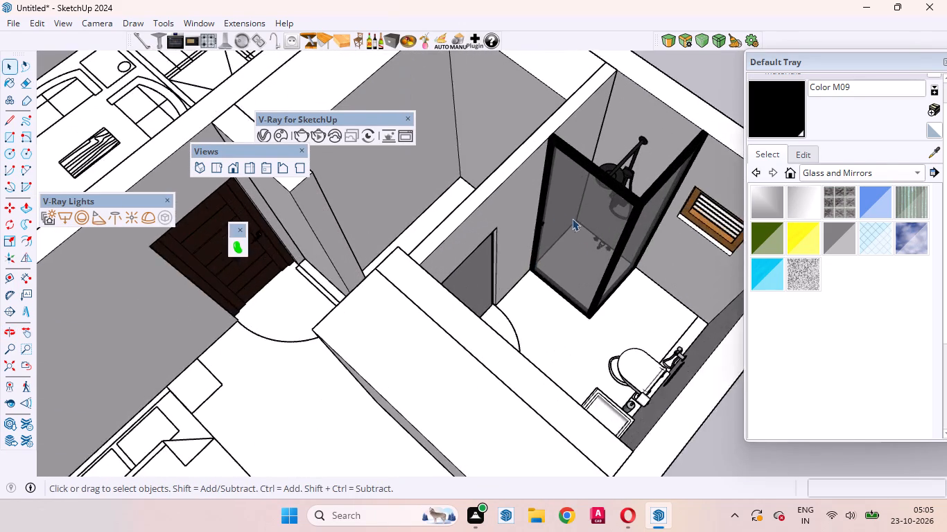
{"action": "scroll", "coordinate": [572, 218], "scroll_direction": "up", "scroll_amount": 5}
{"action": "middle_click_drag", "start_coordinate": [539, 260], "coordinate": [718, 206]}
{"action": "scroll", "coordinate": [539, 260], "scroll_direction": "up", "scroll_amount": 1}
{"action": "scroll", "coordinate": [418, 235], "scroll_direction": "down", "scroll_amount": 8}
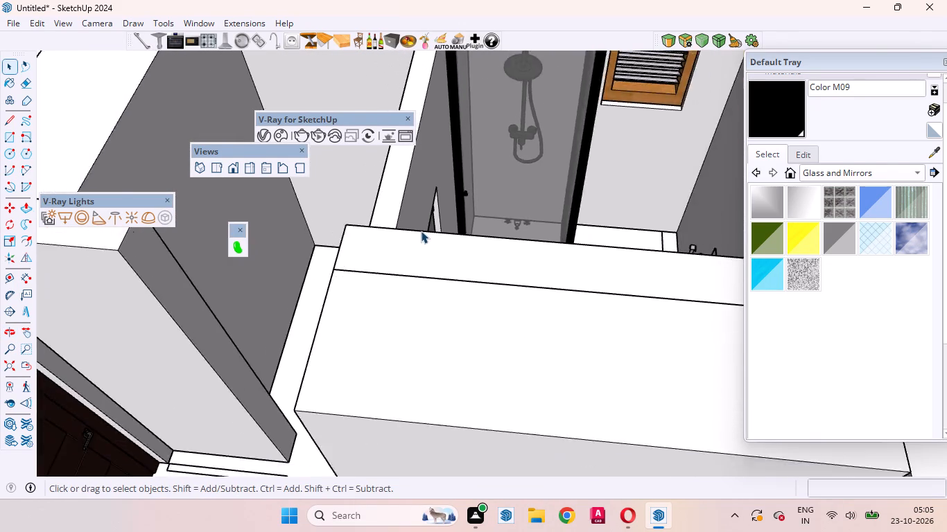
{"action": "scroll", "coordinate": [421, 231], "scroll_direction": "down", "scroll_amount": 11}
{"action": "middle_click_drag", "start_coordinate": [446, 249], "coordinate": [617, 98]}
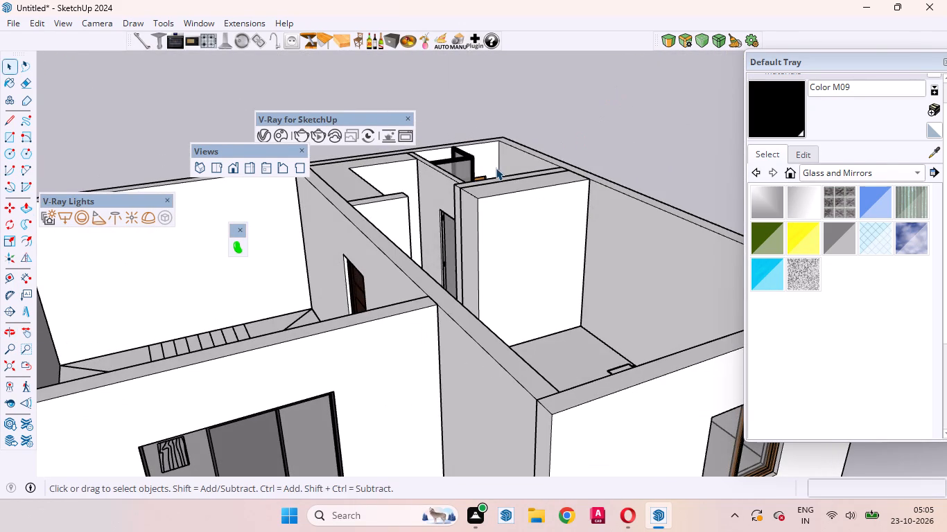
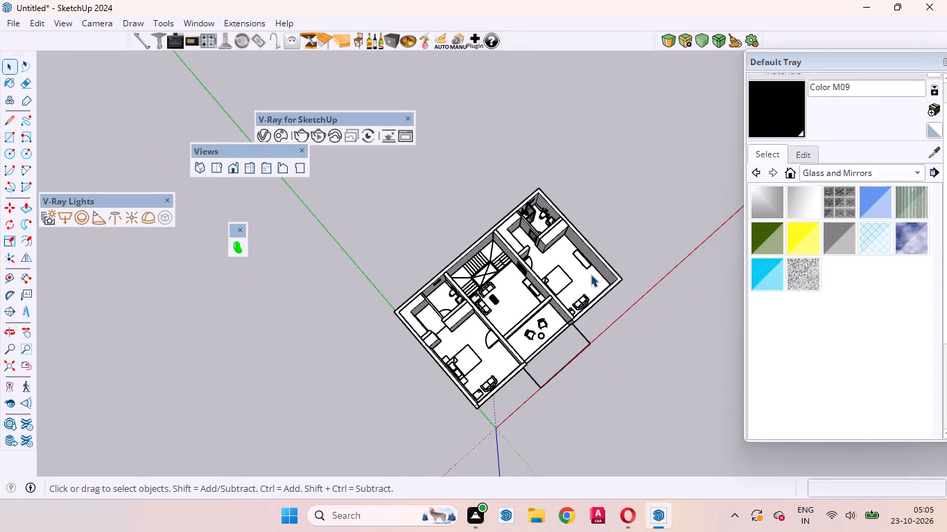
Examine the dark wooden bedroom door beside the staircase and its swing outline on the floor from inside the bedroom.
{"action": "scroll", "coordinate": [584, 276], "scroll_direction": "up", "scroll_amount": 5}
{"action": "middle_click_drag", "start_coordinate": [561, 350], "coordinate": [271, 267]}
{"action": "scroll", "coordinate": [523, 303], "scroll_direction": "up", "scroll_amount": 3}
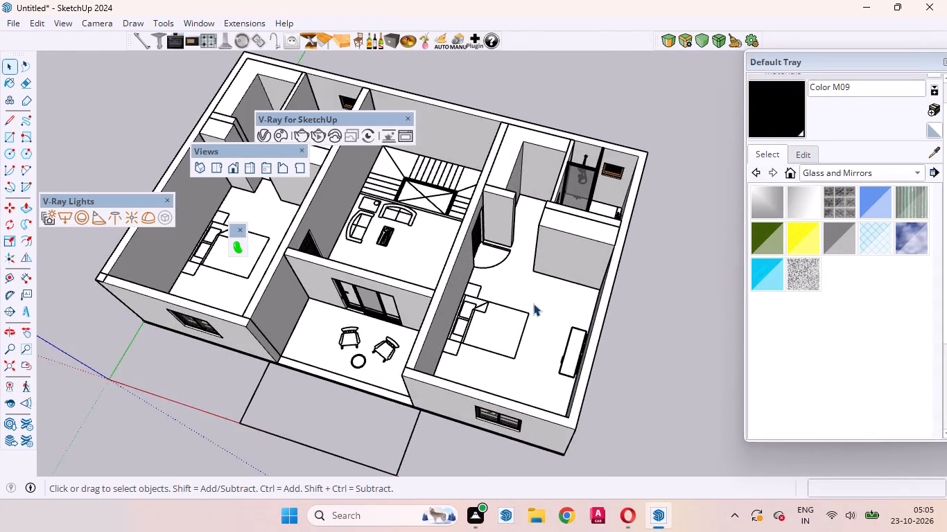
{"action": "scroll", "coordinate": [538, 309], "scroll_direction": "up", "scroll_amount": 5}
{"action": "middle_click_drag", "start_coordinate": [542, 319], "coordinate": [571, 475]}
{"action": "scroll", "coordinate": [508, 417], "scroll_direction": "down", "scroll_amount": 6}
{"action": "scroll", "coordinate": [472, 301], "scroll_direction": "up", "scroll_amount": 6}
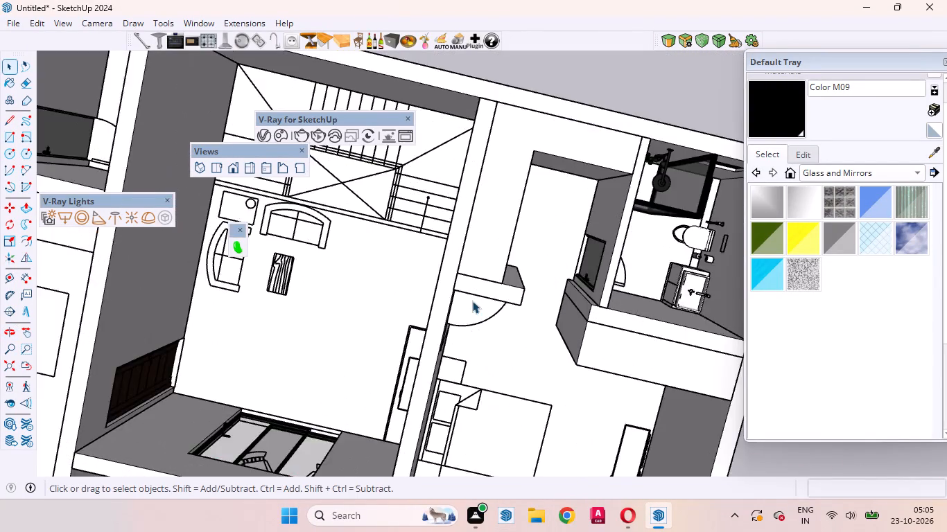
{"action": "scroll", "coordinate": [472, 301], "scroll_direction": "up", "scroll_amount": 6}
{"action": "middle_click_drag", "start_coordinate": [467, 348], "coordinate": [403, 182]}
{"action": "scroll", "coordinate": [485, 283], "scroll_direction": "up", "scroll_amount": 4}
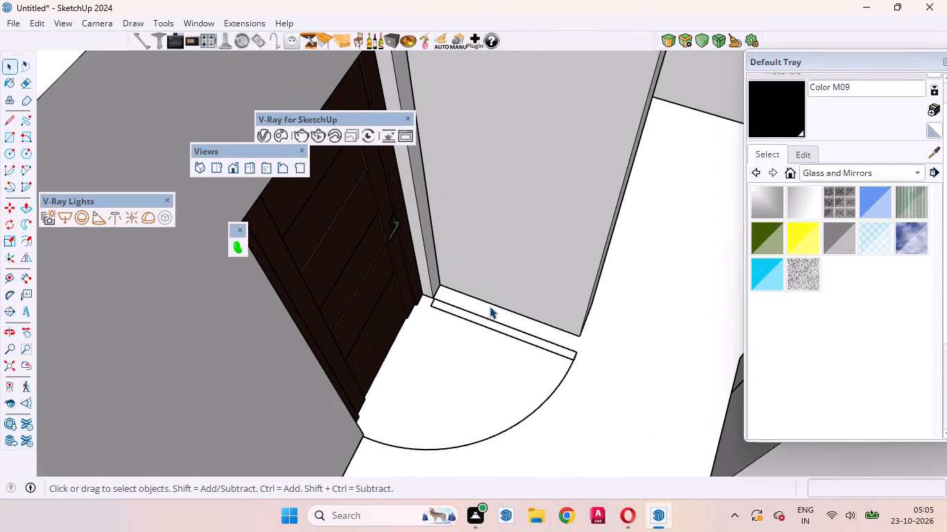
{"action": "left_click", "coordinate": [483, 316]}
{"action": "double_click", "coordinate": [484, 316]}
{"action": "scroll", "coordinate": [528, 350], "scroll_direction": "down", "scroll_amount": 7}
{"action": "scroll", "coordinate": [489, 348], "scroll_direction": "up", "scroll_amount": 7}
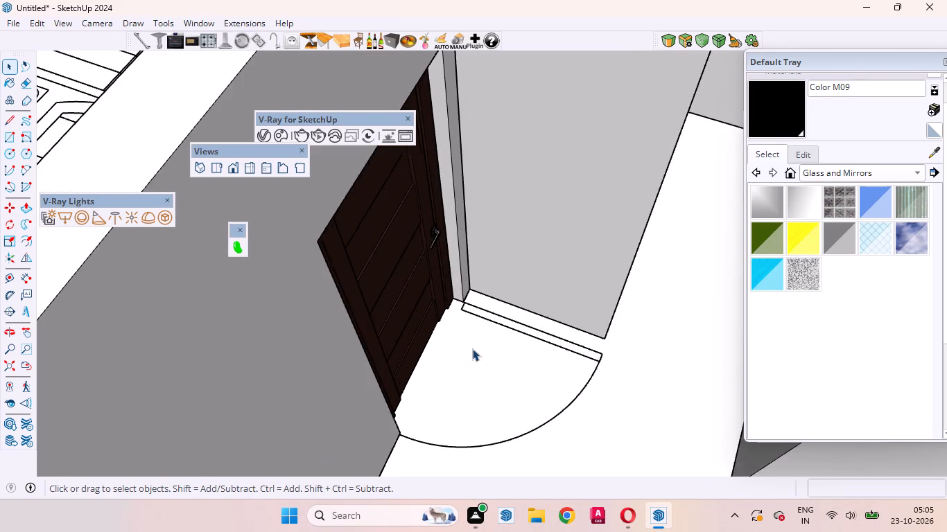
{"action": "scroll", "coordinate": [472, 348], "scroll_direction": "up", "scroll_amount": 3}
{"action": "middle_click_drag", "start_coordinate": [446, 323], "coordinate": [229, 389]}
{"action": "scroll", "coordinate": [448, 425], "scroll_direction": "down", "scroll_amount": 9}
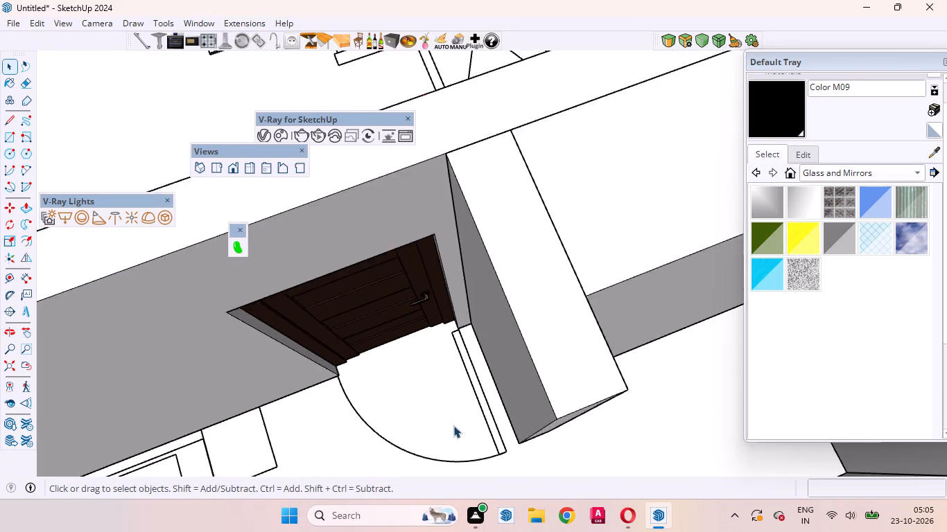
{"action": "scroll", "coordinate": [453, 425], "scroll_direction": "down", "scroll_amount": 2}
{"action": "scroll", "coordinate": [389, 375], "scroll_direction": "up", "scroll_amount": 8}
Examine the same wooden bedroom door, its threshold and its frame from the staircase side.
{"action": "middle_click_drag", "start_coordinate": [410, 387], "coordinate": [872, 348]}
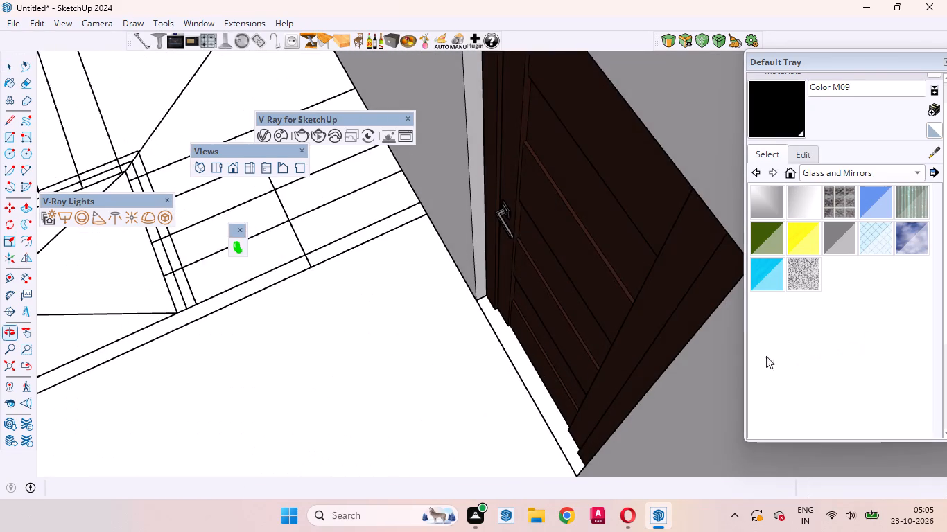
{"action": "scroll", "coordinate": [469, 379], "scroll_direction": "down", "scroll_amount": 5}
{"action": "scroll", "coordinate": [496, 344], "scroll_direction": "up", "scroll_amount": 8}
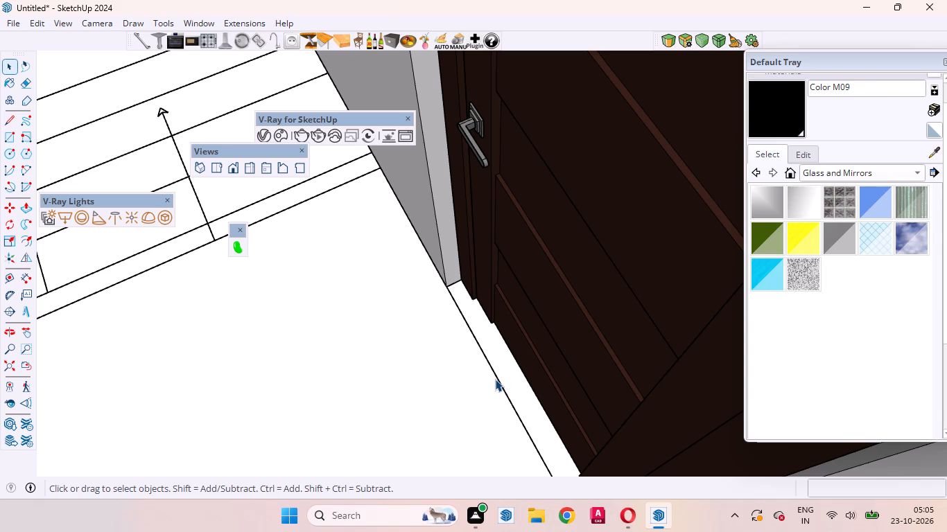
{"action": "left_click", "coordinate": [495, 379]}
{"action": "scroll", "coordinate": [532, 356], "scroll_direction": "down", "scroll_amount": 4}
{"action": "middle_click_drag", "start_coordinate": [571, 348], "coordinate": [745, 302]}
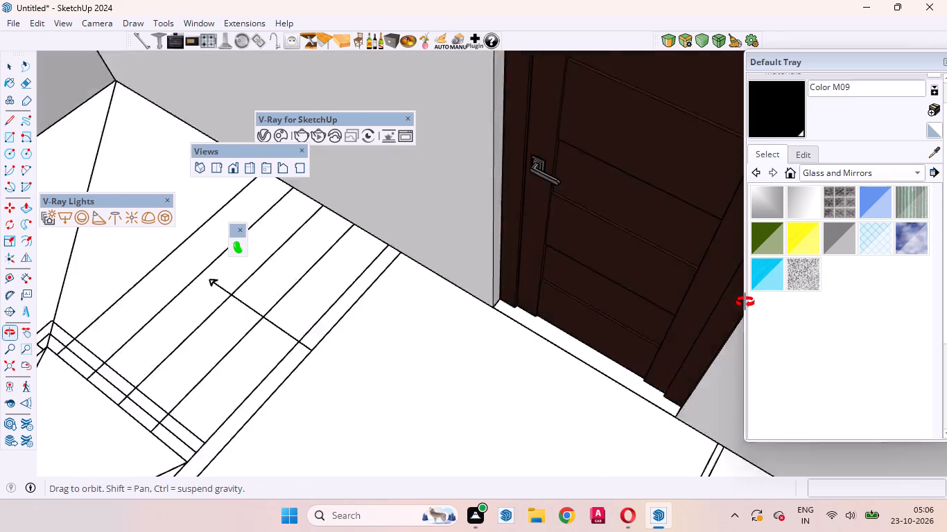
{"action": "middle_click_drag", "start_coordinate": [745, 302], "coordinate": [754, 301]}
{"action": "scroll", "coordinate": [394, 447], "scroll_direction": "down", "scroll_amount": 6}
{"action": "scroll", "coordinate": [562, 227], "scroll_direction": "up", "scroll_amount": 1}
{"action": "middle_click_drag", "start_coordinate": [566, 227], "coordinate": [648, 127]}
{"action": "scroll", "coordinate": [352, 447], "scroll_direction": "down", "scroll_amount": 5}
{"action": "scroll", "coordinate": [521, 170], "scroll_direction": "up", "scroll_amount": 5}
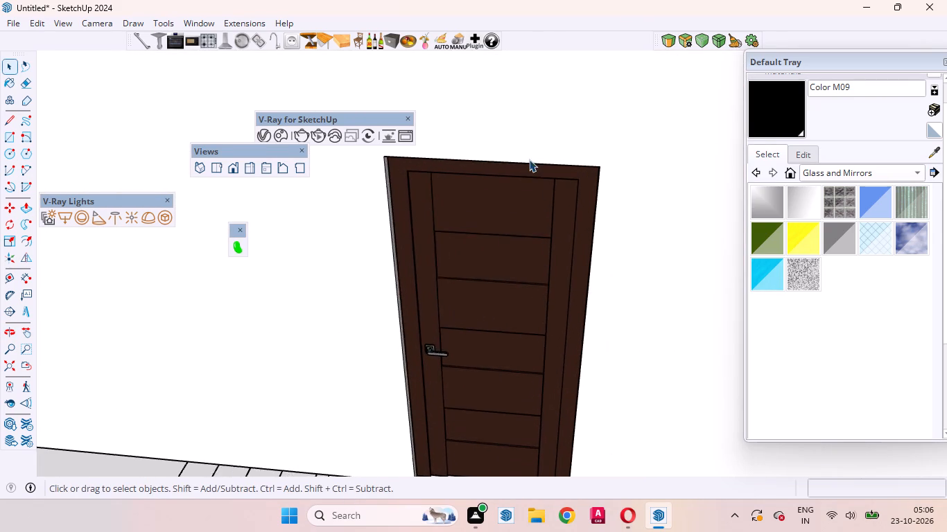
{"action": "scroll", "coordinate": [529, 159], "scroll_direction": "up", "scroll_amount": 8}
{"action": "middle_click_drag", "start_coordinate": [517, 303], "coordinate": [653, 157]}
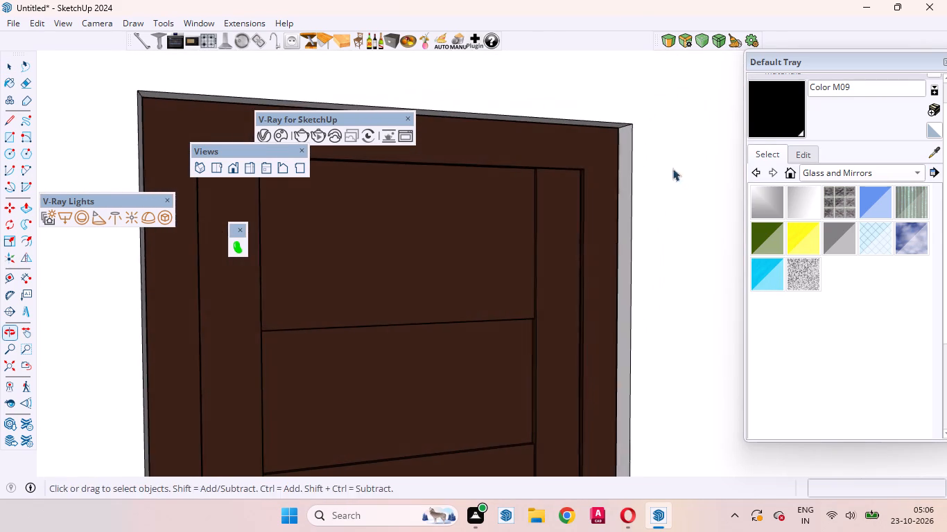
{"action": "middle_click_drag", "start_coordinate": [684, 360], "coordinate": [267, 531]}
{"action": "scroll", "coordinate": [267, 531], "scroll_direction": "up", "scroll_amount": 1}
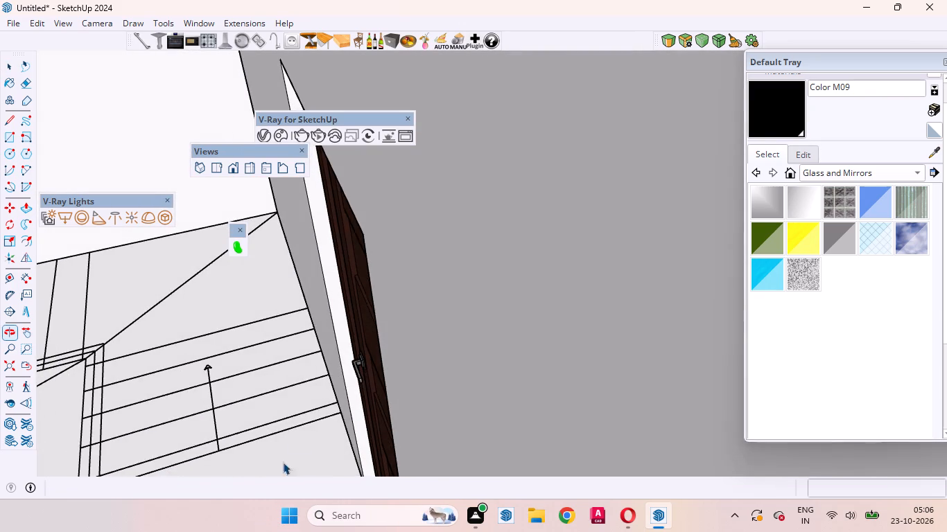
Examine the bathroom door, its threshold and the adjoining walls in the bedroom next to the staircase.
{"action": "scroll", "coordinate": [351, 351], "scroll_direction": "down", "scroll_amount": 20}
{"action": "scroll", "coordinate": [351, 351], "scroll_direction": "down", "scroll_amount": 3}
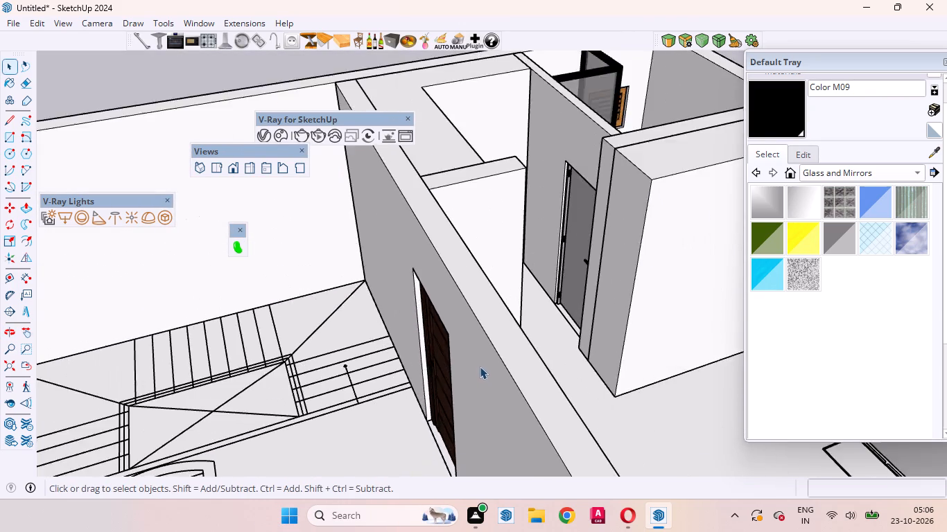
{"action": "scroll", "coordinate": [480, 366], "scroll_direction": "down", "scroll_amount": 9}
{"action": "scroll", "coordinate": [532, 311], "scroll_direction": "up", "scroll_amount": 13}
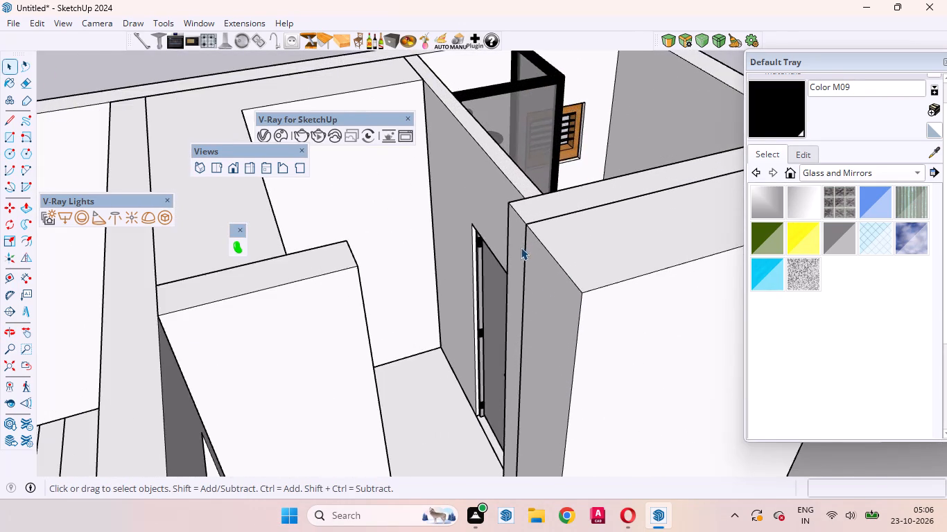
{"action": "scroll", "coordinate": [521, 247], "scroll_direction": "up", "scroll_amount": 2}
{"action": "middle_click_drag", "start_coordinate": [521, 247], "coordinate": [692, 444]}
{"action": "scroll", "coordinate": [621, 411], "scroll_direction": "up", "scroll_amount": 8}
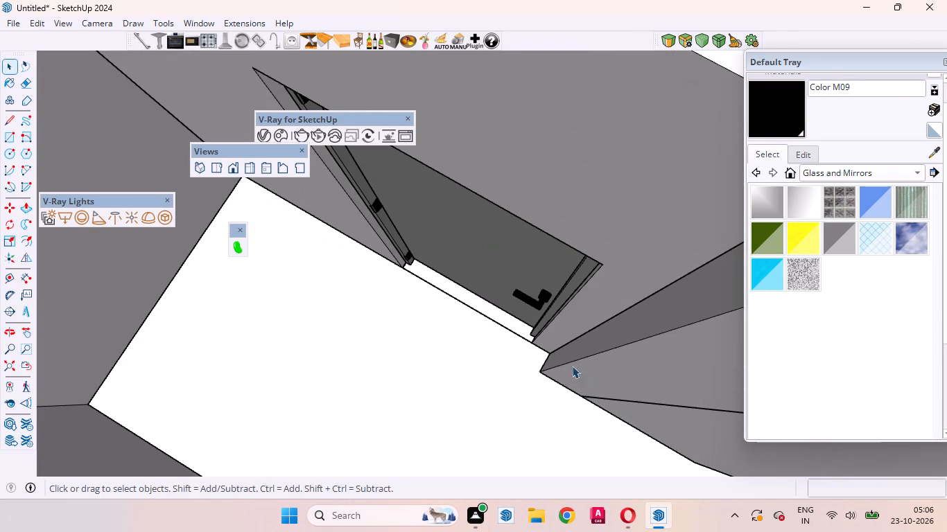
{"action": "left_click", "coordinate": [520, 337]}
{"action": "scroll", "coordinate": [435, 370], "scroll_direction": "down", "scroll_amount": 16}
{"action": "scroll", "coordinate": [454, 273], "scroll_direction": "up", "scroll_amount": 4}
{"action": "left_click", "coordinate": [625, 229]}
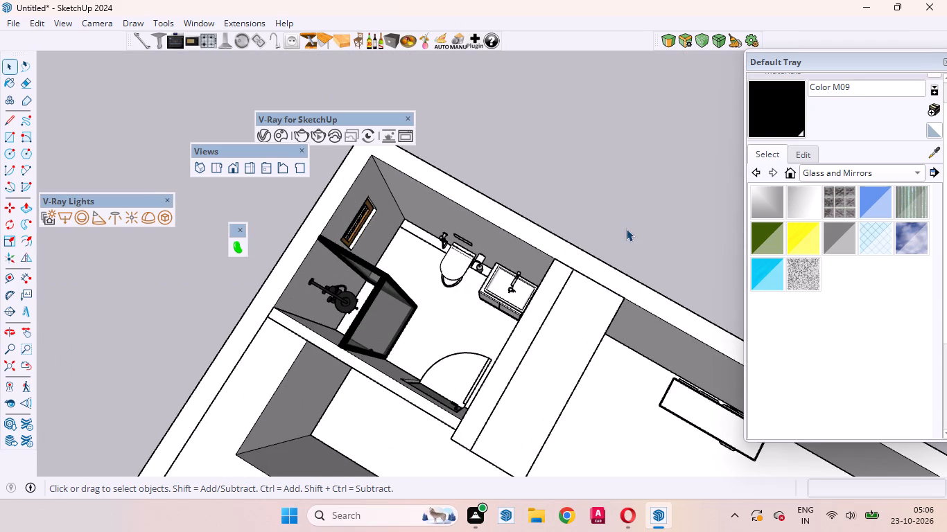
Inspect the bathroom's glass shower enclosure, shower fittings, toilet and surrounding floor up close.
{"action": "scroll", "coordinate": [275, 264], "scroll_direction": "up", "scroll_amount": 15}
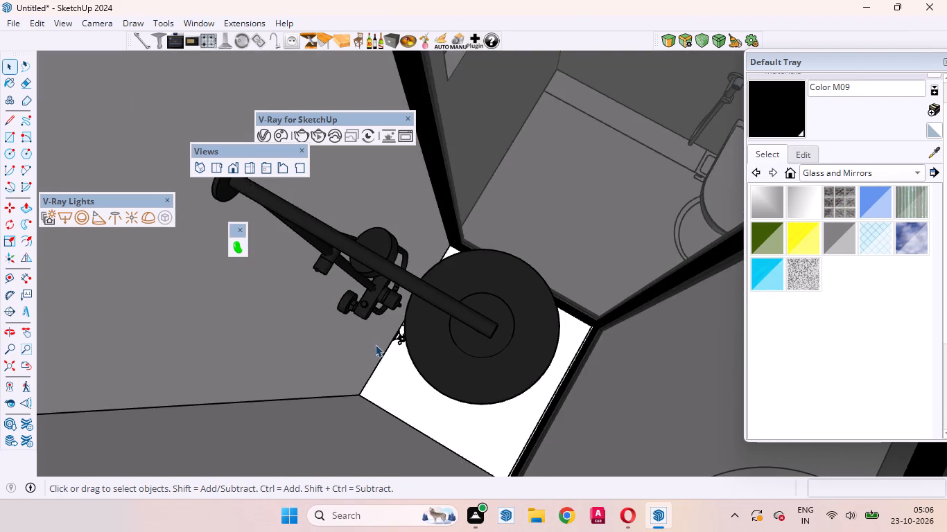
{"action": "middle_click_drag", "start_coordinate": [378, 345], "coordinate": [392, 296]}
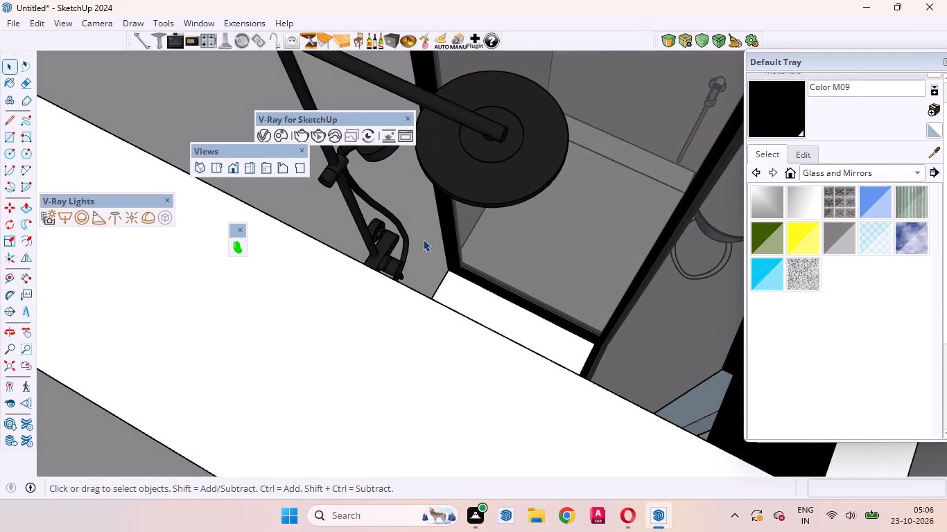
{"action": "middle_click_drag", "start_coordinate": [429, 251], "coordinate": [267, 209]}
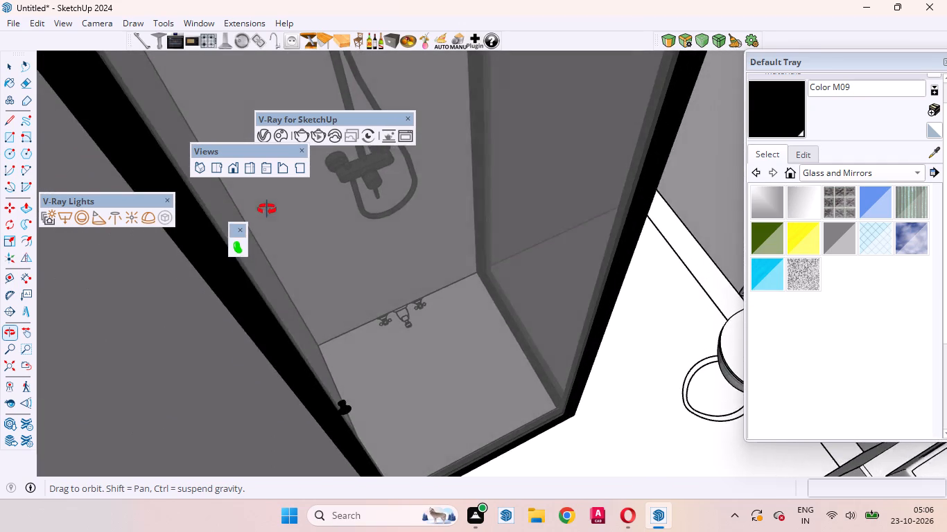
{"action": "middle_click_drag", "start_coordinate": [267, 209], "coordinate": [230, 212]}
{"action": "scroll", "coordinate": [362, 411], "scroll_direction": "down", "scroll_amount": 5}
{"action": "middle_click_drag", "start_coordinate": [363, 429], "coordinate": [356, 370]}
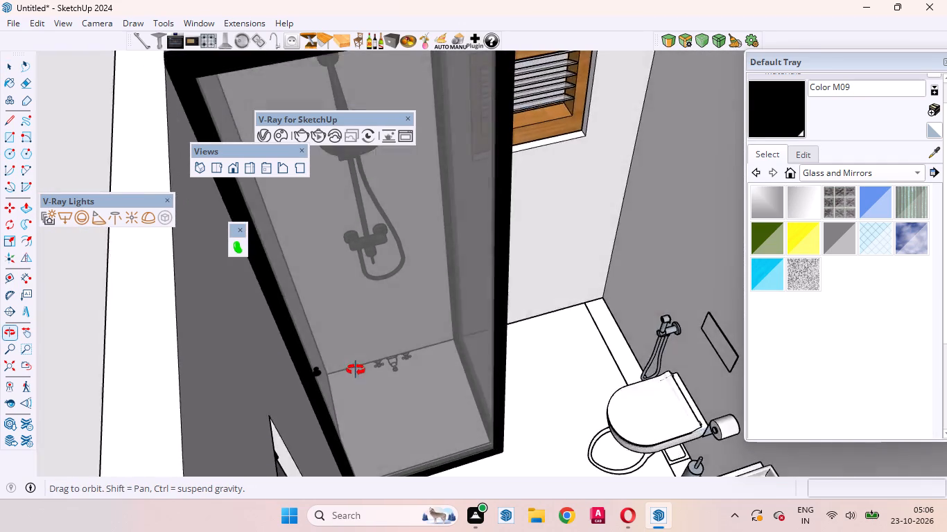
{"action": "middle_click_drag", "start_coordinate": [356, 370], "coordinate": [426, 468]}
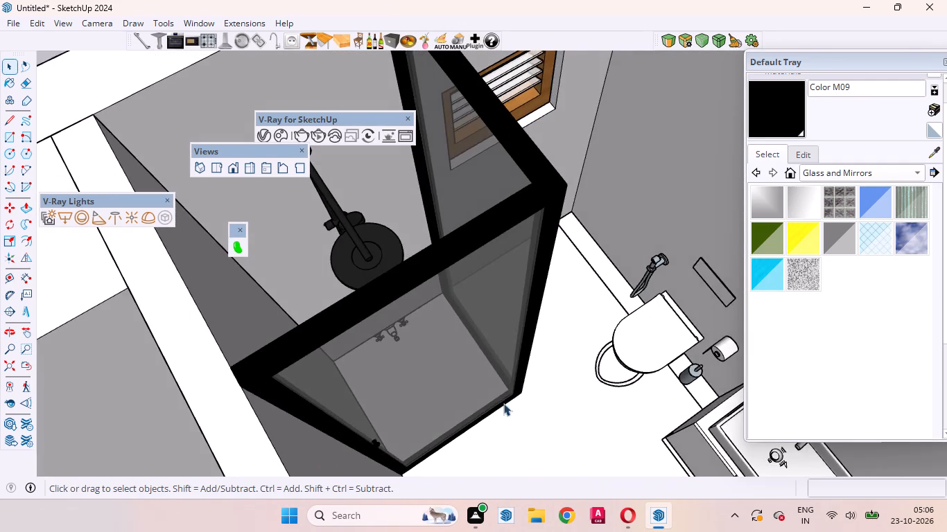
{"action": "scroll", "coordinate": [494, 403], "scroll_direction": "down", "scroll_amount": 6}
{"action": "scroll", "coordinate": [763, 399], "scroll_direction": "up", "scroll_amount": 4}
{"action": "scroll", "coordinate": [648, 379], "scroll_direction": "up", "scroll_amount": 11}
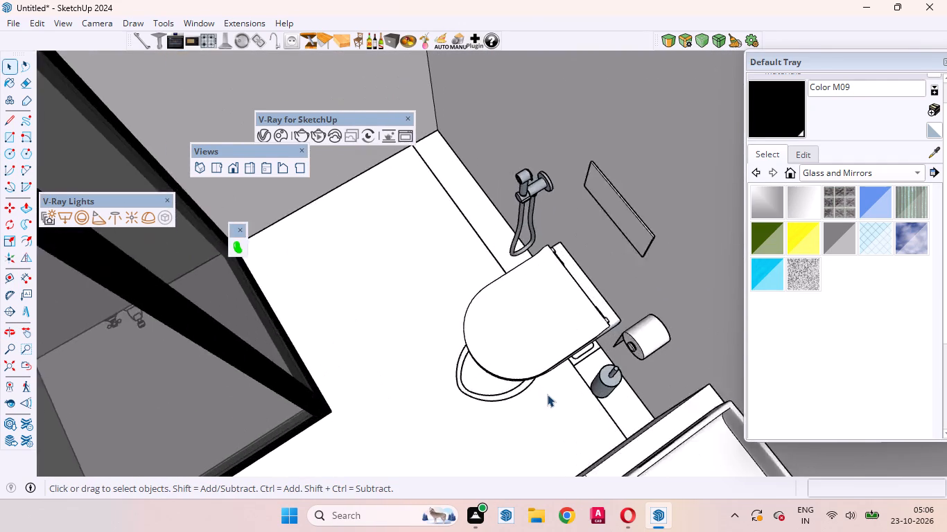
{"action": "scroll", "coordinate": [547, 394], "scroll_direction": "up", "scroll_amount": 3}
{"action": "left_click_drag", "start_coordinate": [376, 335], "coordinate": [505, 436]}
{"action": "scroll", "coordinate": [413, 400], "scroll_direction": "down", "scroll_amount": 13}
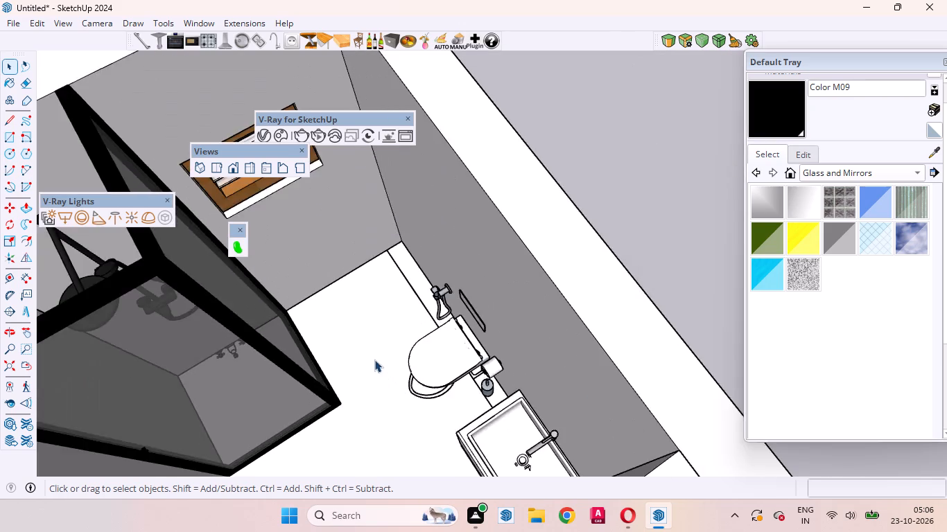
Review the whole floor layout and the front balcony with its sliding door and two chairs.
{"action": "scroll", "coordinate": [374, 360], "scroll_direction": "down", "scroll_amount": 3}
{"action": "scroll", "coordinate": [472, 219], "scroll_direction": "down", "scroll_amount": 16}
{"action": "middle_click_drag", "start_coordinate": [505, 387], "coordinate": [504, 387]}
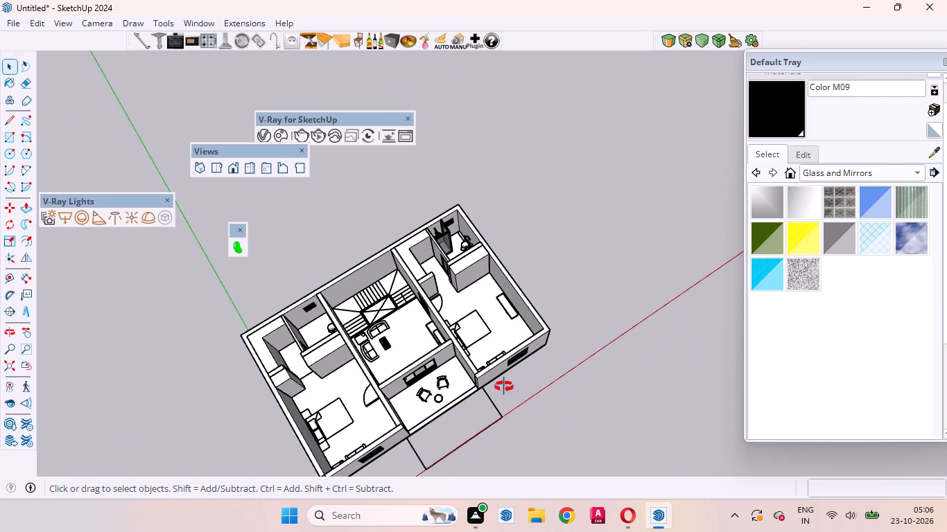
{"action": "middle_click_drag", "start_coordinate": [504, 387], "coordinate": [442, 235]}
{"action": "scroll", "coordinate": [369, 397], "scroll_direction": "up", "scroll_amount": 13}
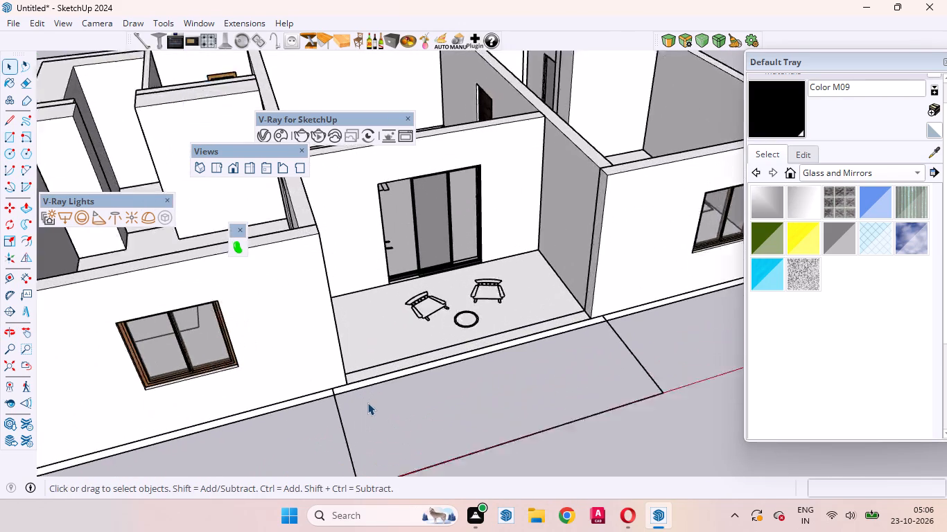
{"action": "scroll", "coordinate": [367, 402], "scroll_direction": "up", "scroll_amount": 1}
{"action": "middle_click_drag", "start_coordinate": [343, 398], "coordinate": [333, 459]}
{"action": "scroll", "coordinate": [374, 431], "scroll_direction": "down", "scroll_amount": 5}
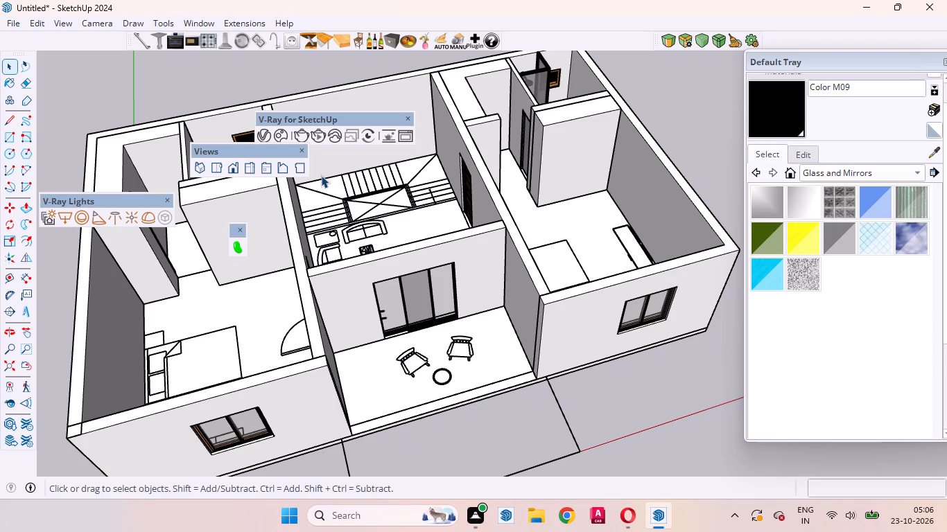
Show the Profile Builder 4 tool set and place it floating over the model, clear of the Default Tray.
{"action": "right_click", "coordinate": [505, 21]}
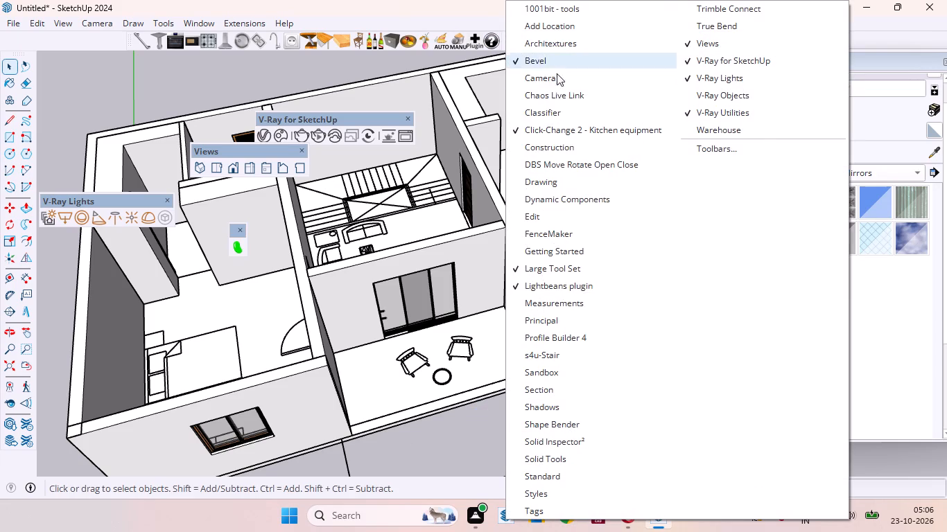
{"action": "left_click", "coordinate": [563, 332]}
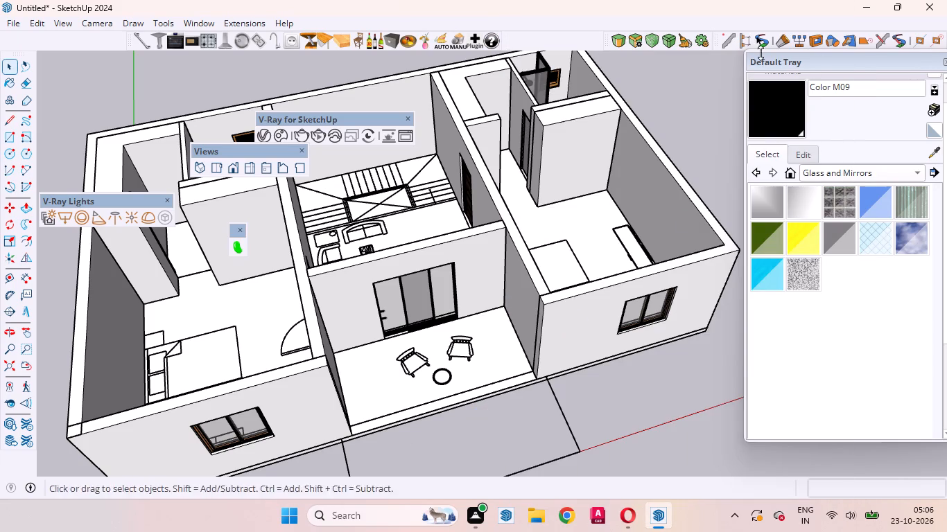
{"action": "left_click_drag", "start_coordinate": [717, 41], "coordinate": [538, 100]}
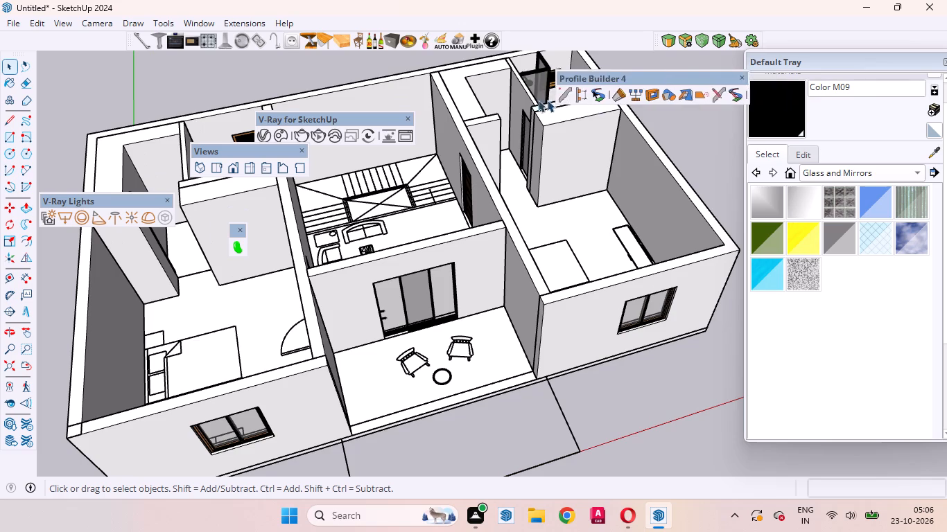
{"action": "left_click_drag", "start_coordinate": [538, 100], "coordinate": [468, 109]}
View the New Assembly settings in Profile Builder 4's Assembly Dialog, skipping the product update, and minimize the dialog.
{"action": "left_click", "coordinate": [502, 100]}
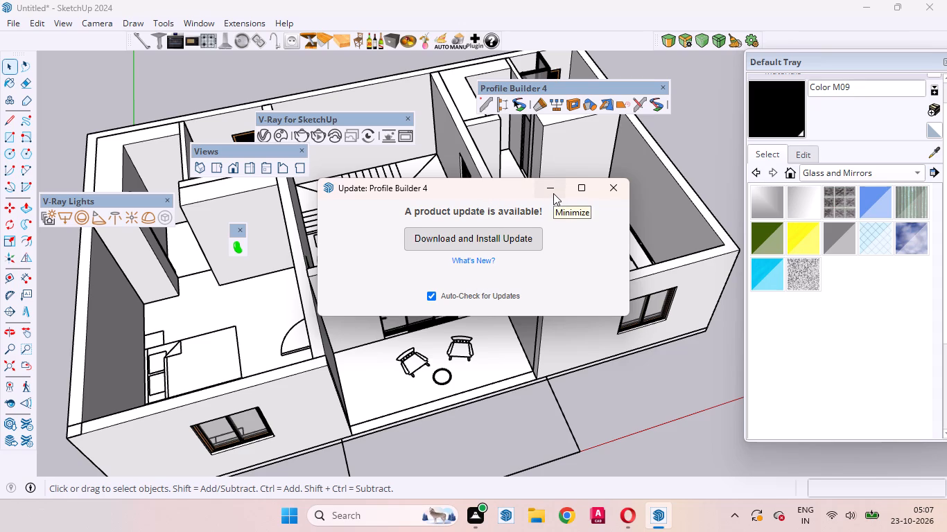
{"action": "left_click", "coordinate": [620, 184]}
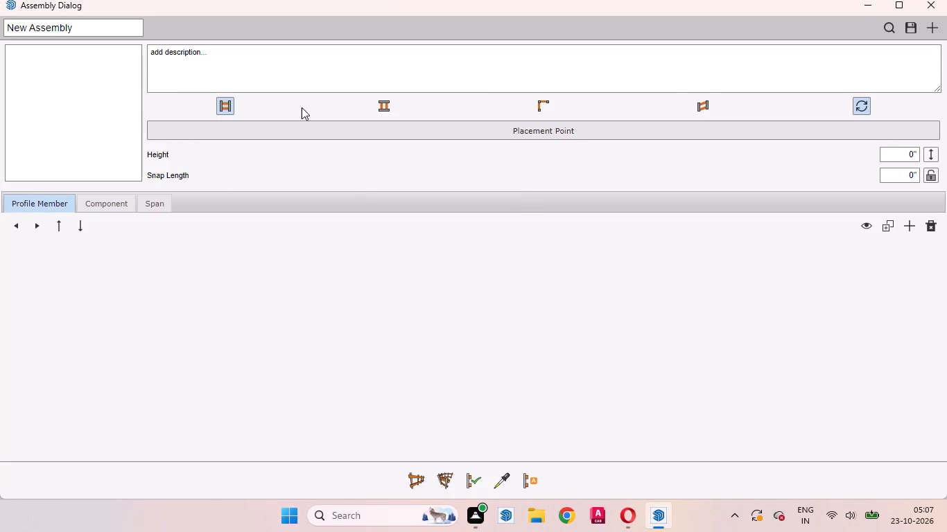
{"action": "left_click", "coordinate": [857, 9]}
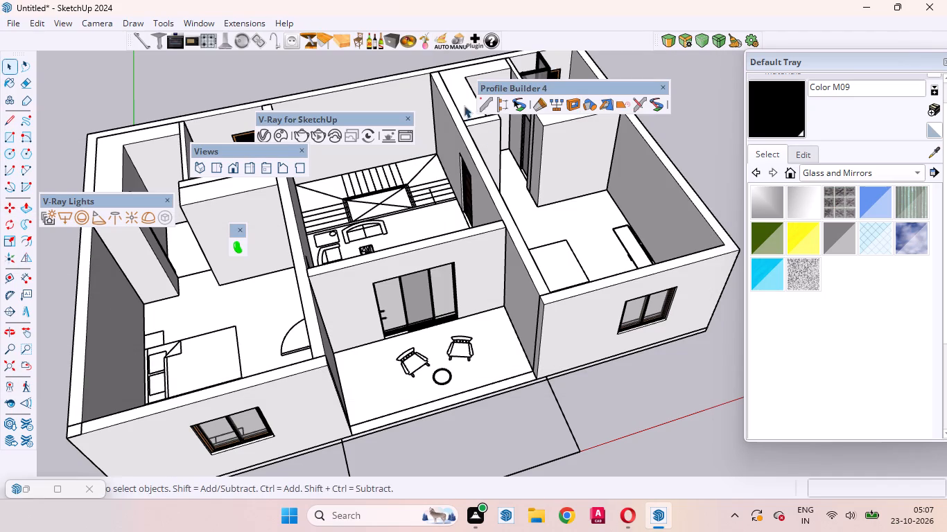
{"action": "left_click", "coordinate": [499, 107]}
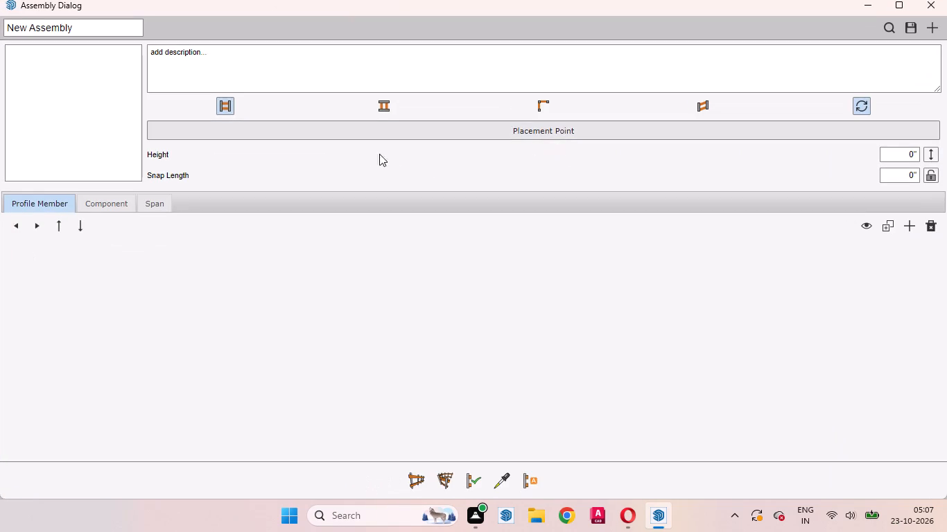
{"action": "left_click", "coordinate": [862, 3]}
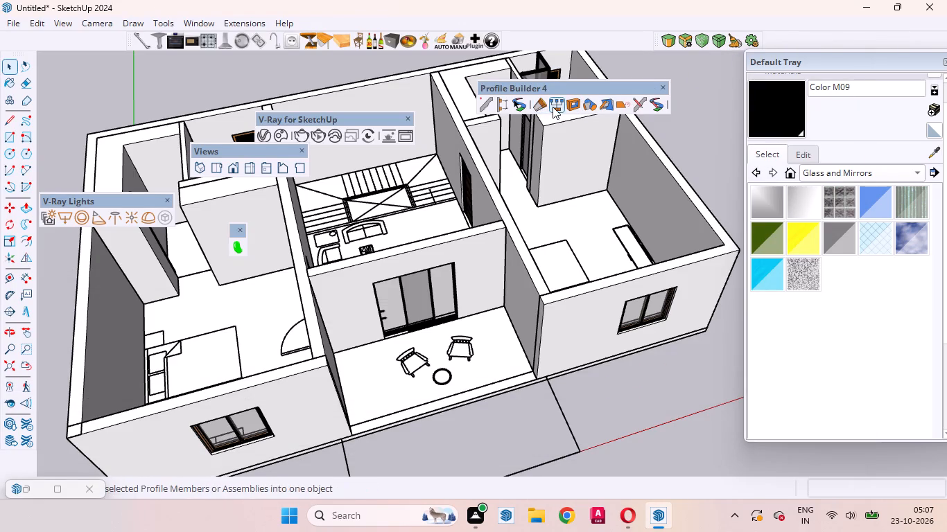
Load the Simple Glass Railing assembly from the Assembly Examples library into the Assembly Dialog.
{"action": "left_click", "coordinate": [503, 103]}
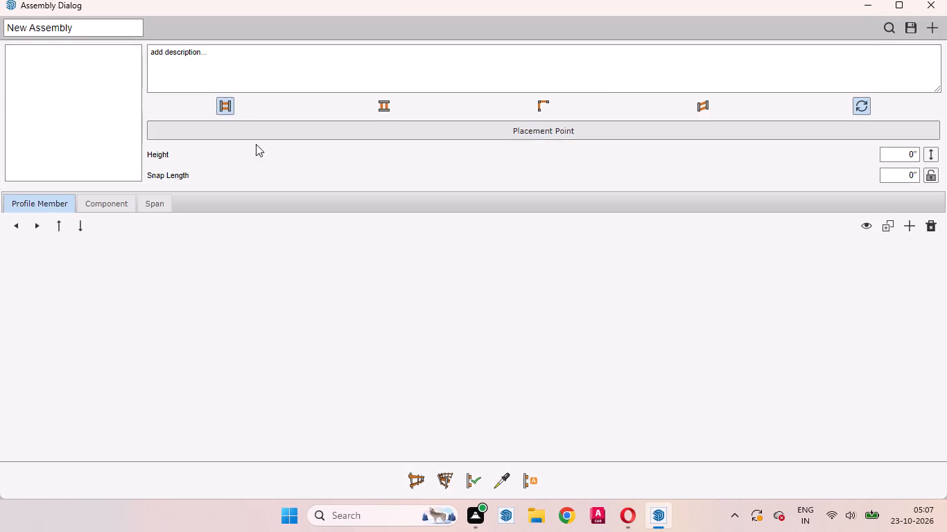
{"action": "left_click", "coordinate": [232, 110]}
{"action": "left_click", "coordinate": [883, 24]}
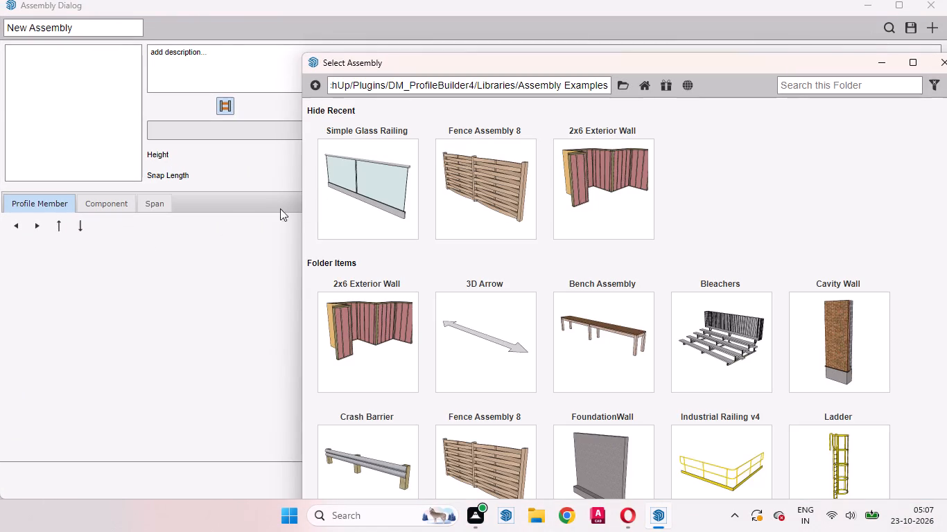
{"action": "left_click", "coordinate": [378, 184]}
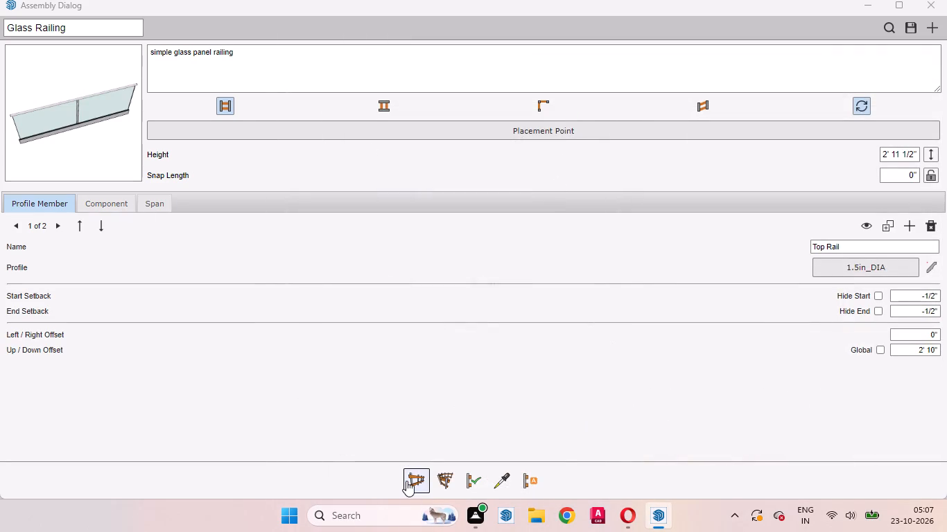
Build the glass railing along the open front edge of the balcony, from one side wall to the other.
{"action": "left_click", "coordinate": [406, 481]}
{"action": "left_click", "coordinate": [872, 0]}
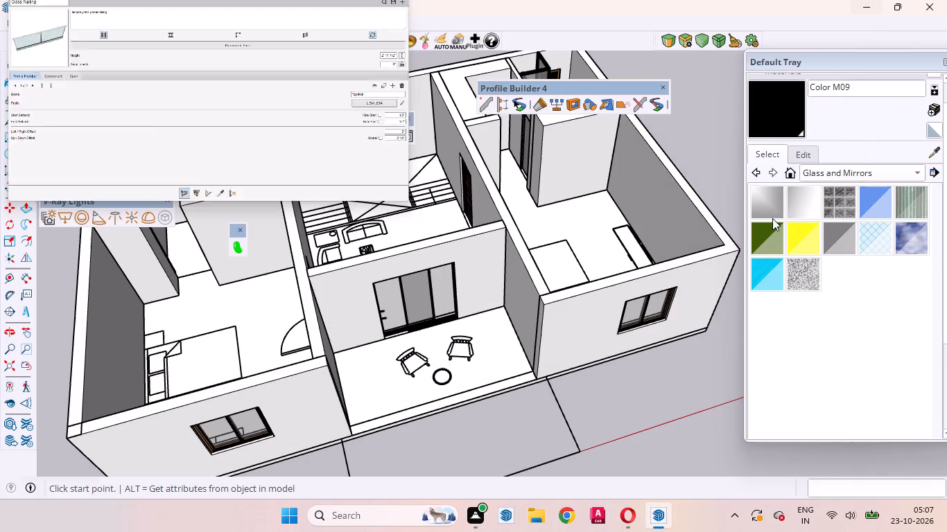
{"action": "scroll", "coordinate": [363, 413], "scroll_direction": "up", "scroll_amount": 5}
{"action": "middle_click_drag", "start_coordinate": [381, 429], "coordinate": [237, 459]}
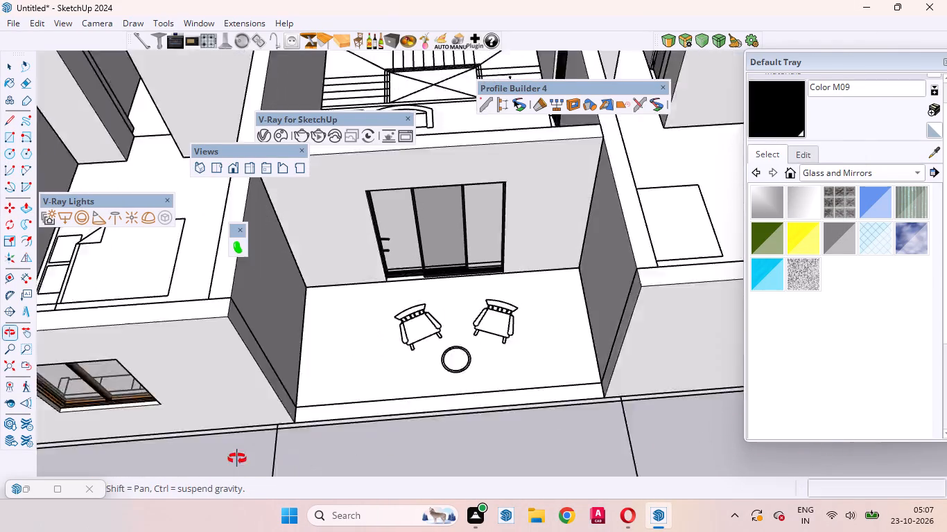
{"action": "middle_click_drag", "start_coordinate": [237, 459], "coordinate": [223, 457]}
{"action": "scroll", "coordinate": [731, 405], "scroll_direction": "down", "scroll_amount": 5}
{"action": "scroll", "coordinate": [453, 402], "scroll_direction": "up", "scroll_amount": 5}
{"action": "scroll", "coordinate": [395, 355], "scroll_direction": "up", "scroll_amount": 5}
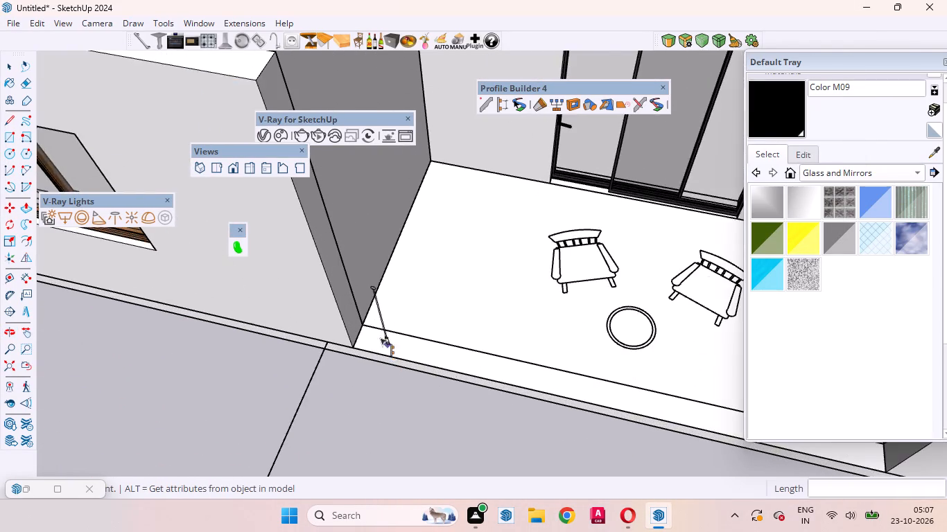
{"action": "scroll", "coordinate": [380, 338], "scroll_direction": "up", "scroll_amount": 3}
{"action": "left_click", "coordinate": [346, 332]}
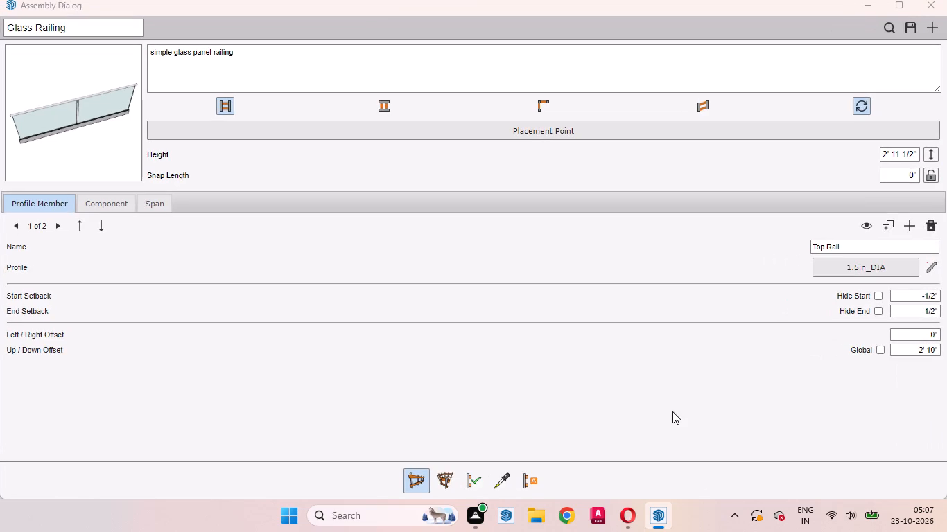
{"action": "left_click", "coordinate": [867, 5]}
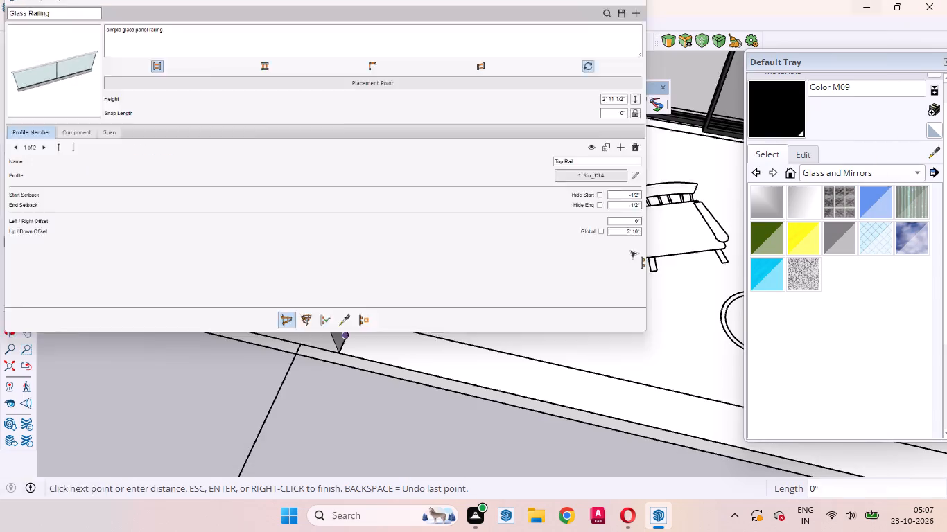
{"action": "scroll", "coordinate": [397, 422], "scroll_direction": "down", "scroll_amount": 14}
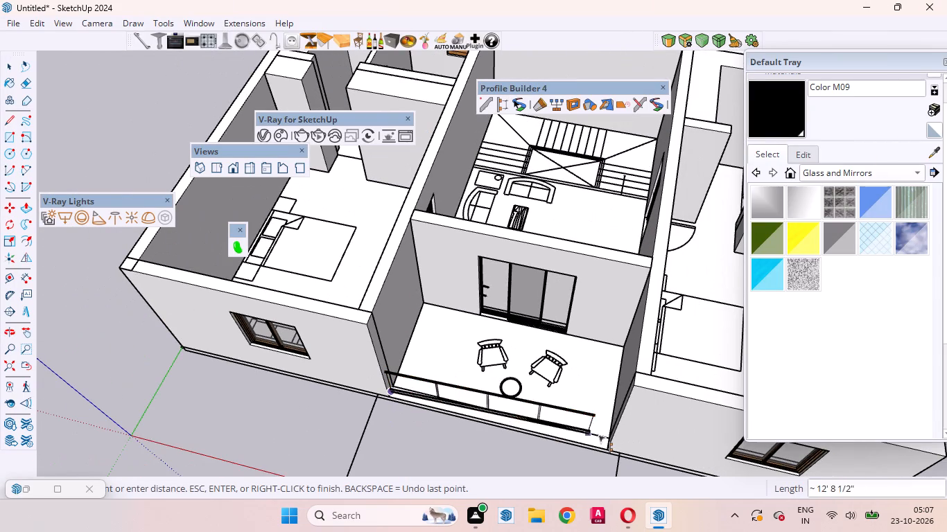
{"action": "left_click", "coordinate": [604, 440]}
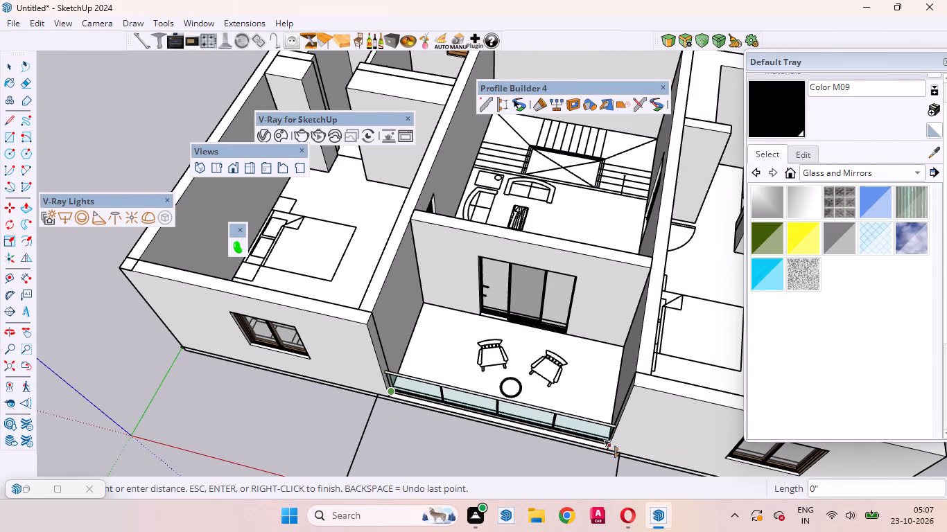
{"action": "key", "text": "space"}
Open the railing's bottom rail for editing and paint its outer face with Color M09.
{"action": "scroll", "coordinate": [607, 409], "scroll_direction": "up", "scroll_amount": 10}
{"action": "middle_click_drag", "start_coordinate": [480, 468], "coordinate": [591, 382]}
{"action": "scroll", "coordinate": [400, 419], "scroll_direction": "down", "scroll_amount": 4}
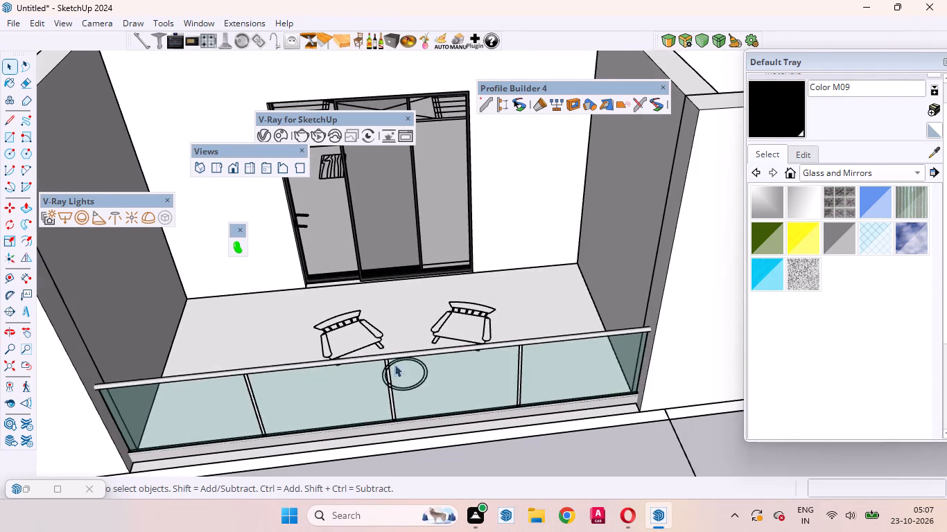
{"action": "scroll", "coordinate": [374, 332], "scroll_direction": "up", "scroll_amount": 4}
{"action": "scroll", "coordinate": [434, 318], "scroll_direction": "down", "scroll_amount": 4}
{"action": "scroll", "coordinate": [449, 329], "scroll_direction": "up", "scroll_amount": 2}
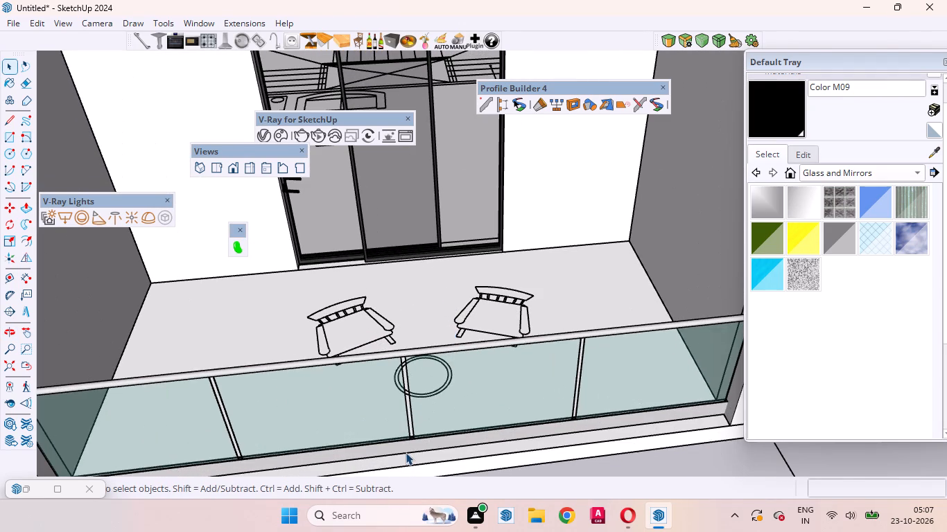
{"action": "left_click", "coordinate": [406, 447]}
{"action": "triple_click", "coordinate": [405, 445]}
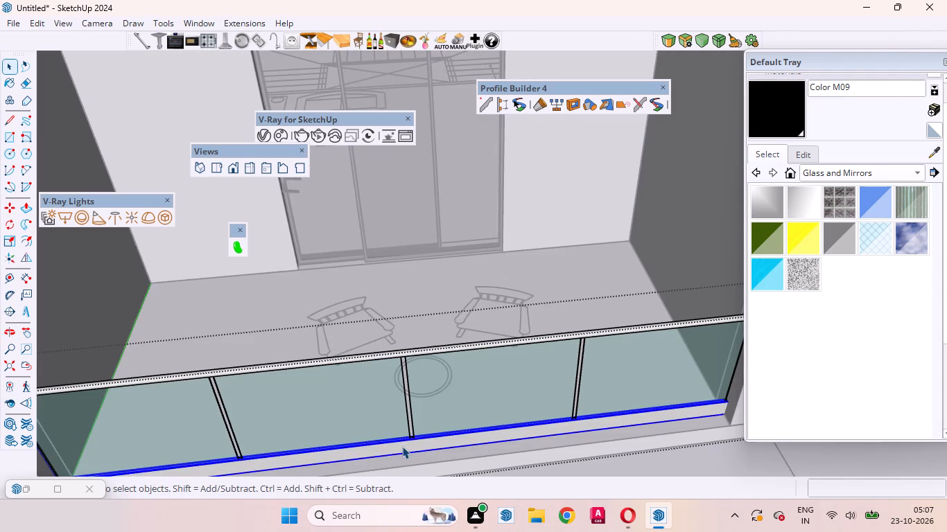
{"action": "double_click", "coordinate": [402, 446]}
{"action": "left_click", "coordinate": [402, 446]}
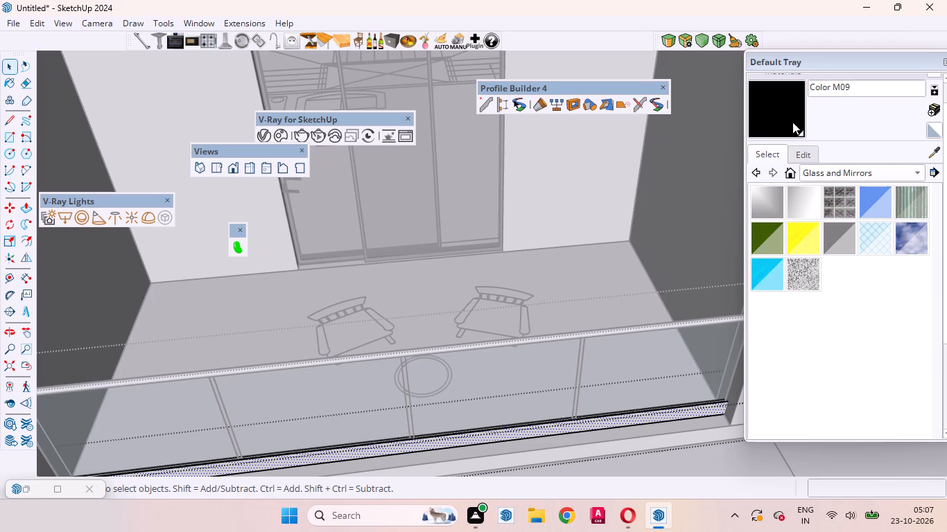
{"action": "left_click", "coordinate": [785, 110]}
{"action": "scroll", "coordinate": [404, 479], "scroll_direction": "up", "scroll_amount": 12}
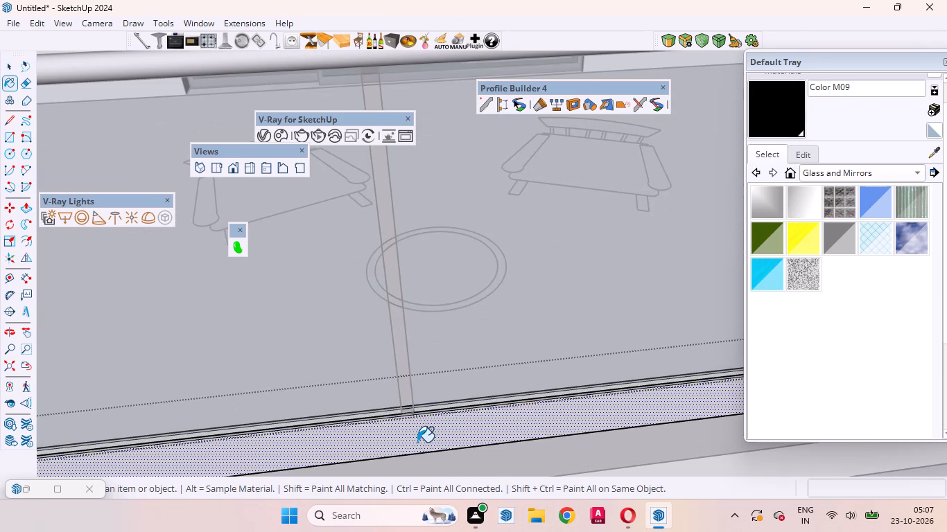
{"action": "left_click", "coordinate": [417, 442]}
Paint the balcony-side face of the railing's bottom rail with Color M09.
{"action": "scroll", "coordinate": [460, 423], "scroll_direction": "down", "scroll_amount": 10}
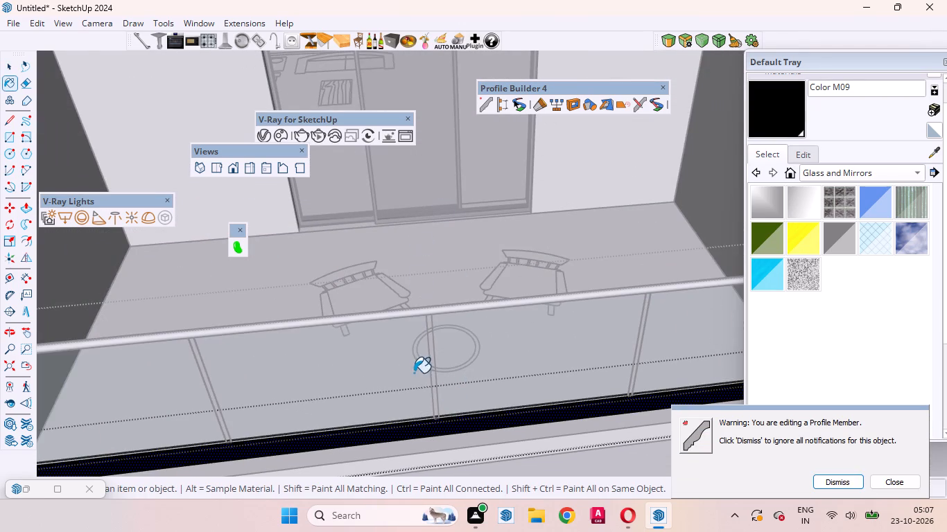
{"action": "scroll", "coordinate": [415, 386], "scroll_direction": "down", "scroll_amount": 5}
{"action": "middle_click_drag", "start_coordinate": [460, 294], "coordinate": [100, 493]}
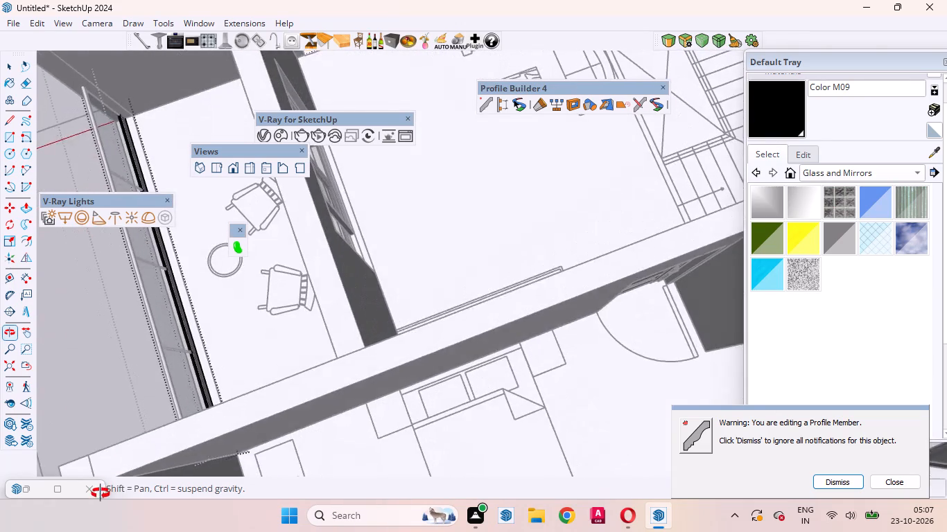
{"action": "scroll", "coordinate": [124, 321], "scroll_direction": "up", "scroll_amount": 15}
{"action": "middle_click_drag", "start_coordinate": [314, 384], "coordinate": [141, 321]}
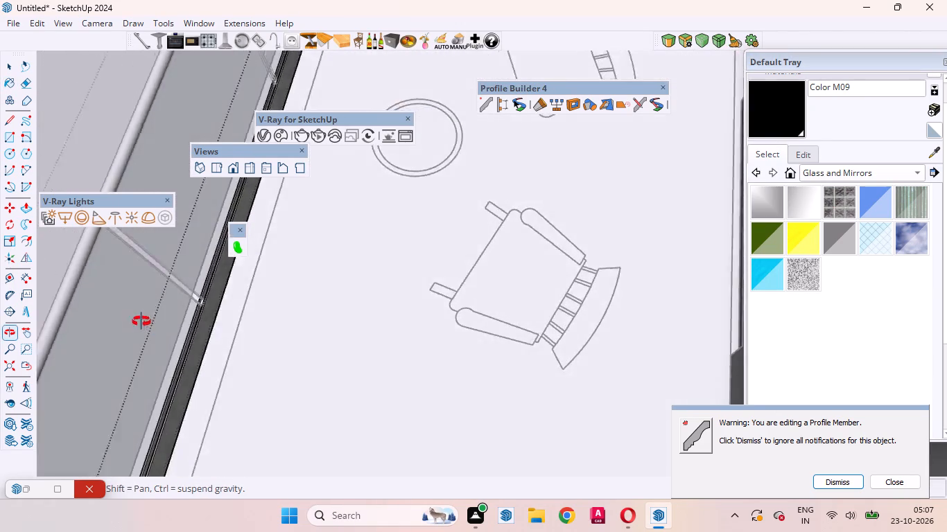
{"action": "middle_click_drag", "start_coordinate": [141, 321], "coordinate": [35, 257]}
{"action": "middle_click_drag", "start_coordinate": [218, 328], "coordinate": [532, 515]}
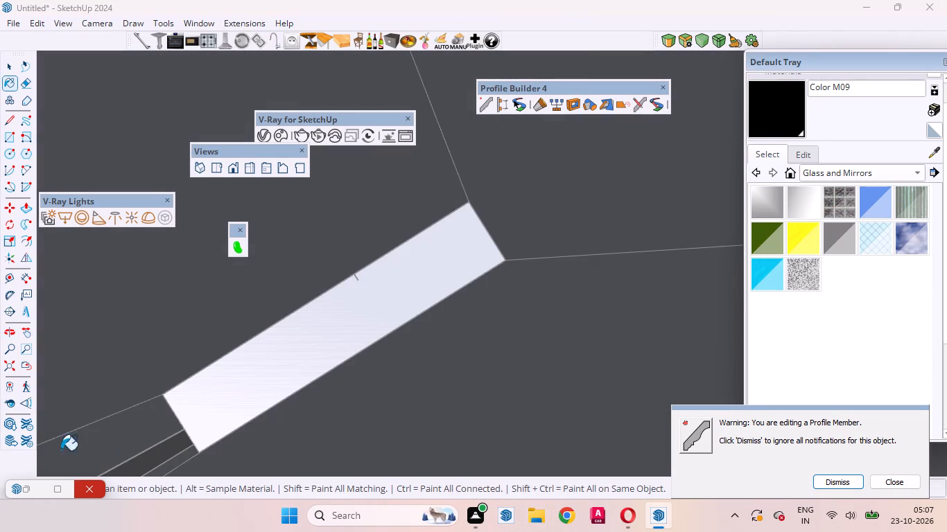
{"action": "left_click", "coordinate": [22, 363]}
{"action": "scroll", "coordinate": [274, 375], "scroll_direction": "up", "scroll_amount": 1}
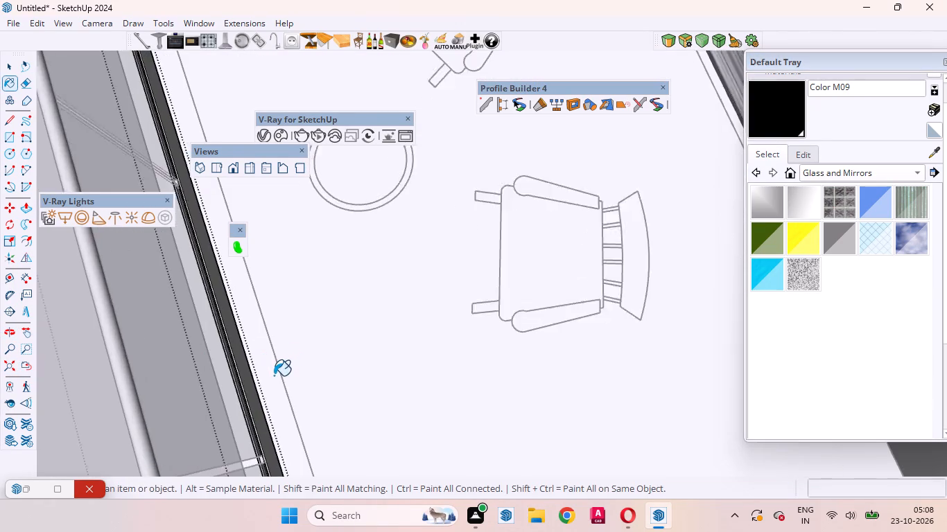
{"action": "scroll", "coordinate": [274, 375], "scroll_direction": "up", "scroll_amount": 3}
{"action": "middle_click_drag", "start_coordinate": [268, 393], "coordinate": [157, 347]}
{"action": "scroll", "coordinate": [204, 344], "scroll_direction": "up", "scroll_amount": 6}
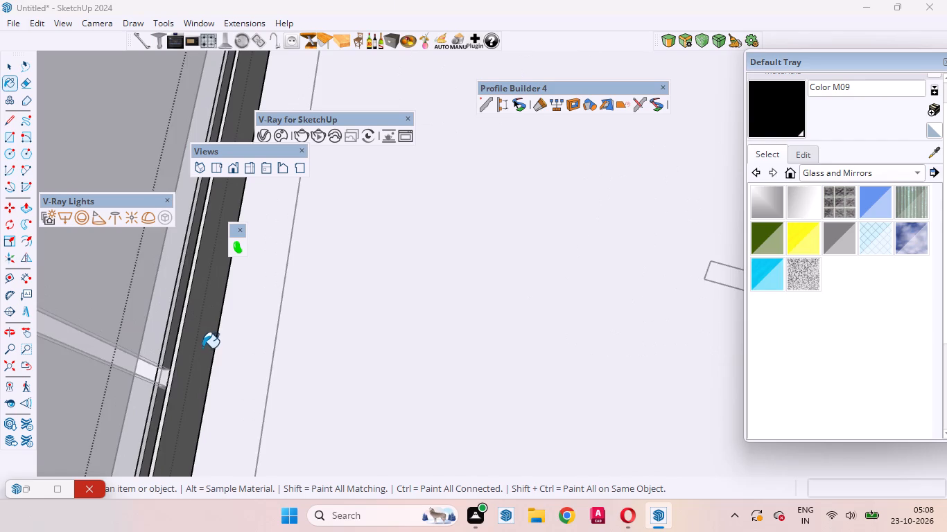
{"action": "scroll", "coordinate": [202, 348], "scroll_direction": "up", "scroll_amount": 12}
{"action": "middle_click_drag", "start_coordinate": [156, 370], "coordinate": [67, 287]}
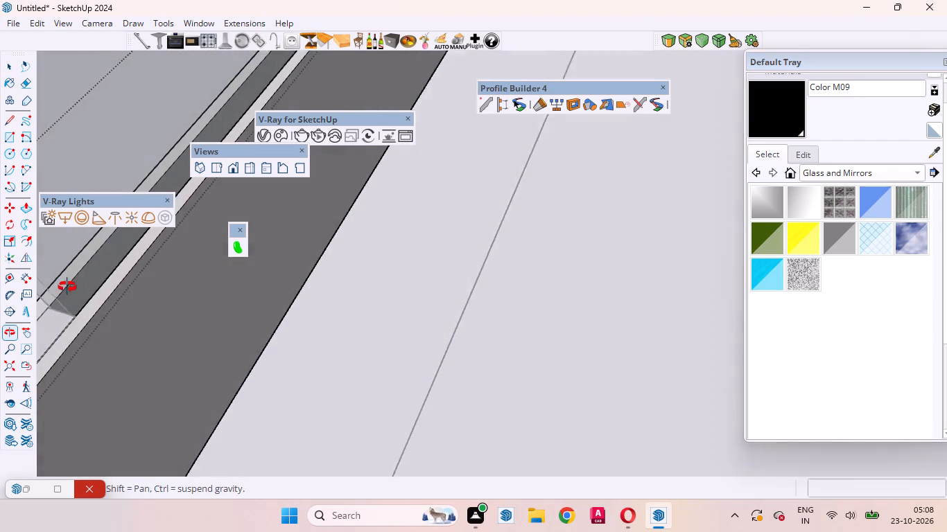
{"action": "middle_click_drag", "start_coordinate": [67, 287], "coordinate": [63, 282]}
{"action": "left_click", "coordinate": [141, 336]}
{"action": "scroll", "coordinate": [286, 369], "scroll_direction": "down", "scroll_amount": 4}
{"action": "scroll", "coordinate": [107, 340], "scroll_direction": "up", "scroll_amount": 7}
{"action": "left_click", "coordinate": [155, 350]}
Paint the narrow top strip along the outer side of the bottom rail with Color M09 and finish editing that rail.
{"action": "middle_click_drag", "start_coordinate": [216, 376], "coordinate": [374, 385]}
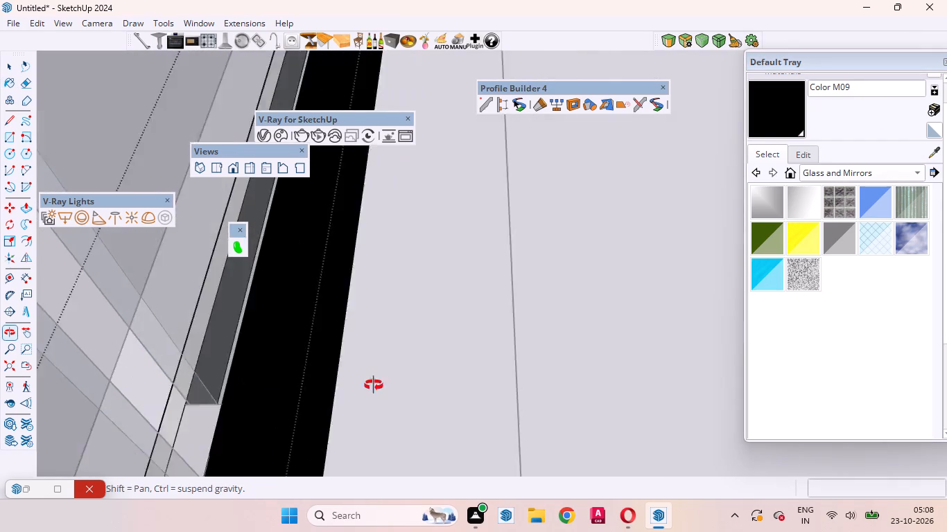
{"action": "middle_click_drag", "start_coordinate": [374, 385], "coordinate": [542, 341]}
{"action": "scroll", "coordinate": [207, 435], "scroll_direction": "up", "scroll_amount": 7}
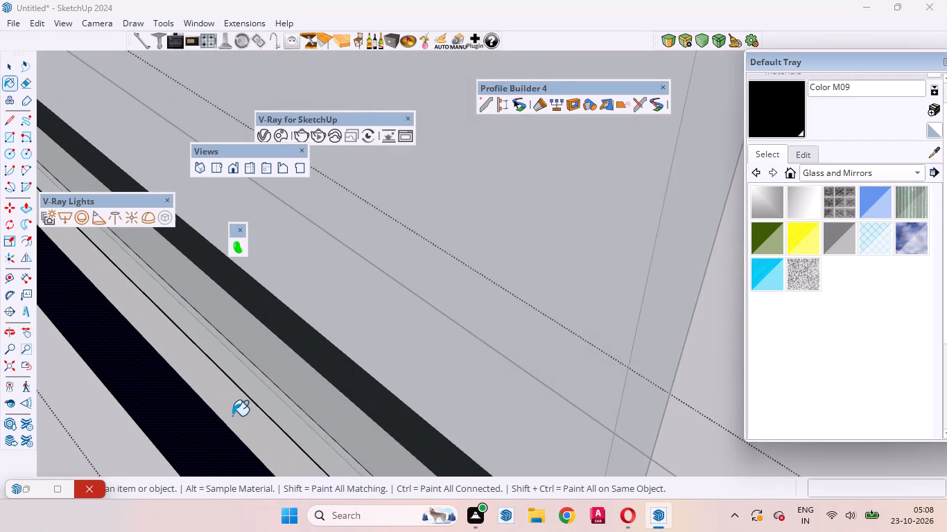
{"action": "left_click", "coordinate": [232, 416]}
{"action": "scroll", "coordinate": [225, 415], "scroll_direction": "down", "scroll_amount": 8}
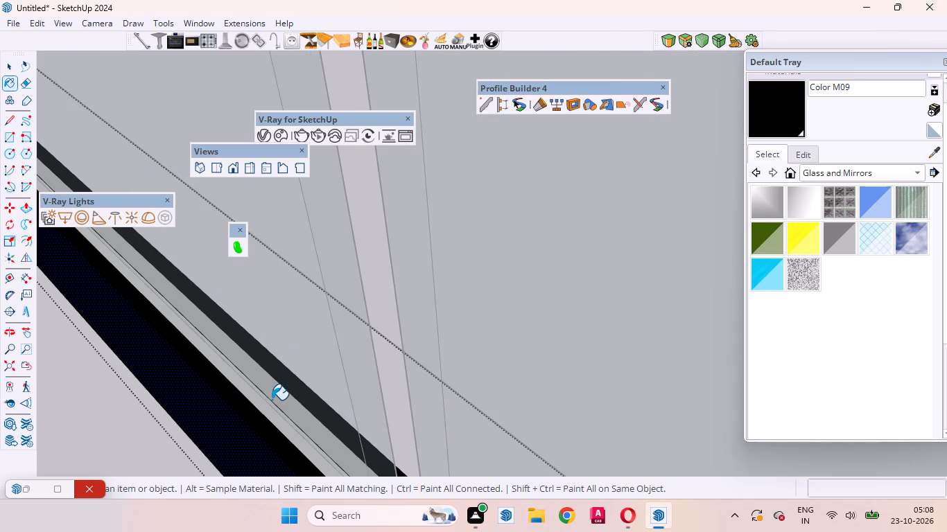
{"action": "key", "text": "space"}
{"action": "scroll", "coordinate": [466, 346], "scroll_direction": "down", "scroll_amount": 6}
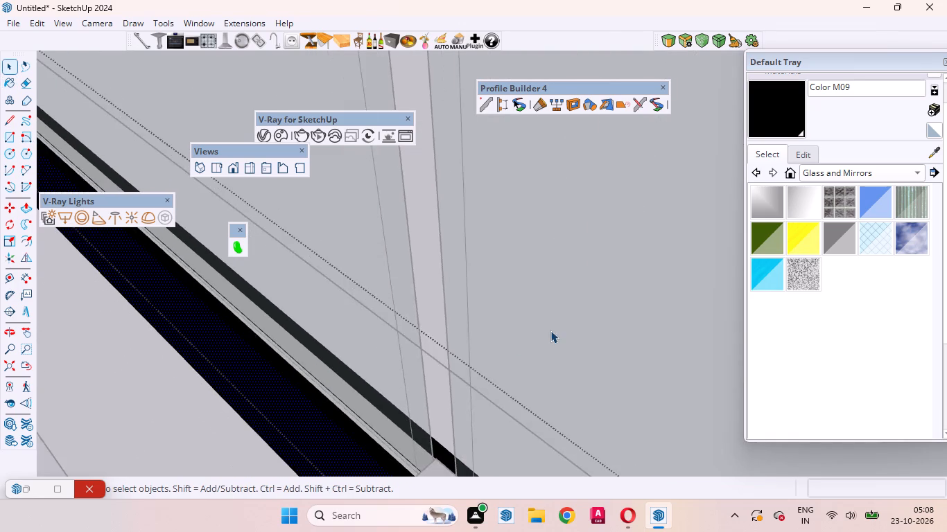
{"action": "scroll", "coordinate": [545, 330], "scroll_direction": "down", "scroll_amount": 5}
{"action": "scroll", "coordinate": [422, 416], "scroll_direction": "down", "scroll_amount": 20}
{"action": "scroll", "coordinate": [422, 416], "scroll_direction": "down", "scroll_amount": 3}
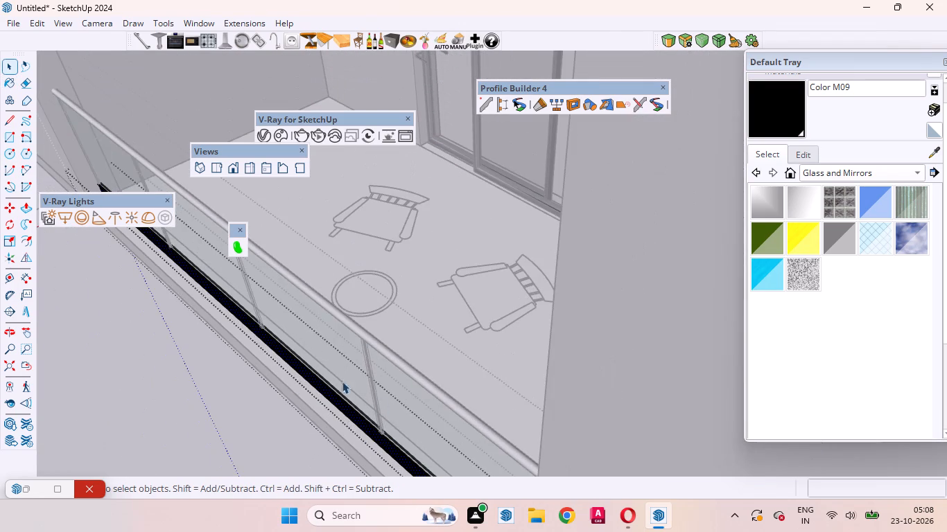
{"action": "left_click", "coordinate": [139, 380]}
Paint the railing's round top rail with Color M09 and exit the railing assembly.
{"action": "middle_click_drag", "start_coordinate": [163, 374], "coordinate": [501, 345]}
{"action": "scroll", "coordinate": [403, 425], "scroll_direction": "up", "scroll_amount": 4}
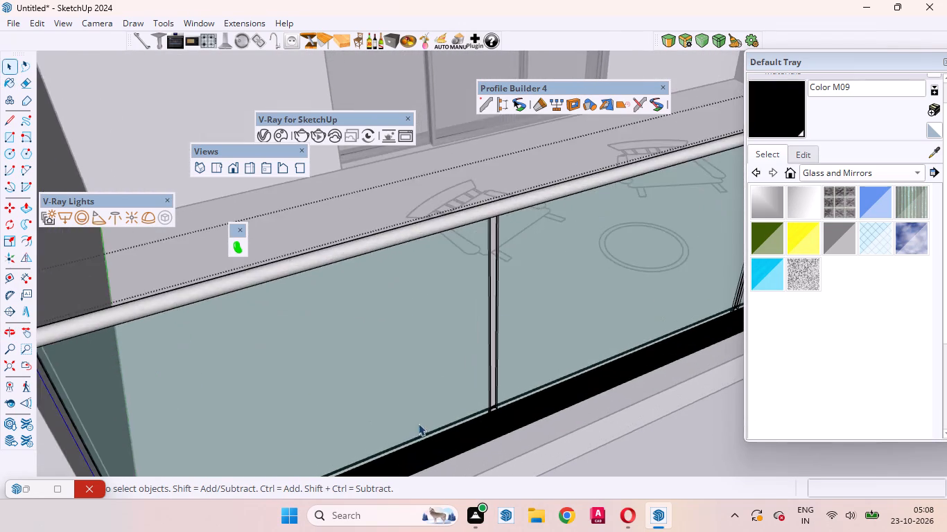
{"action": "scroll", "coordinate": [418, 423], "scroll_direction": "up", "scroll_amount": 9}
{"action": "middle_click_drag", "start_coordinate": [484, 380], "coordinate": [412, 420]}
{"action": "scroll", "coordinate": [344, 429], "scroll_direction": "down", "scroll_amount": 4}
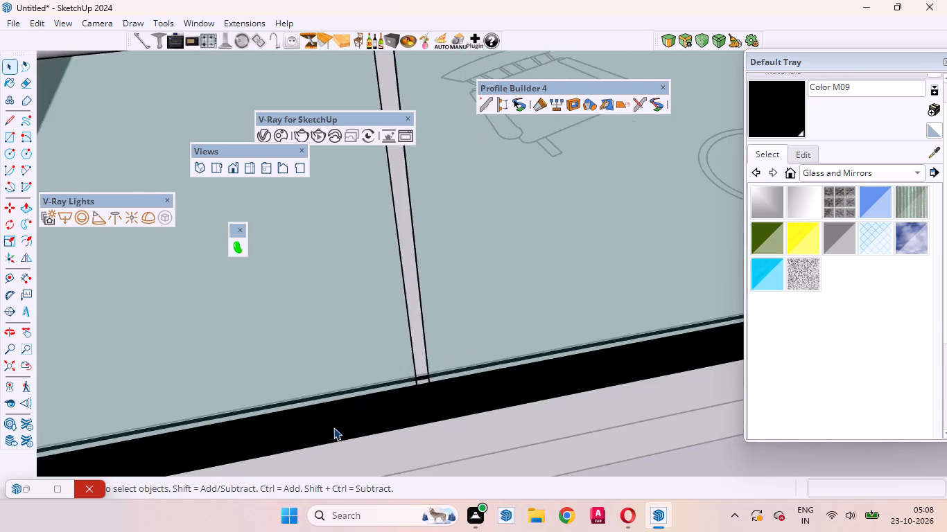
{"action": "scroll", "coordinate": [333, 427], "scroll_direction": "down", "scroll_amount": 7}
{"action": "scroll", "coordinate": [340, 236], "scroll_direction": "up", "scroll_amount": 3}
{"action": "triple_click", "coordinate": [340, 242]}
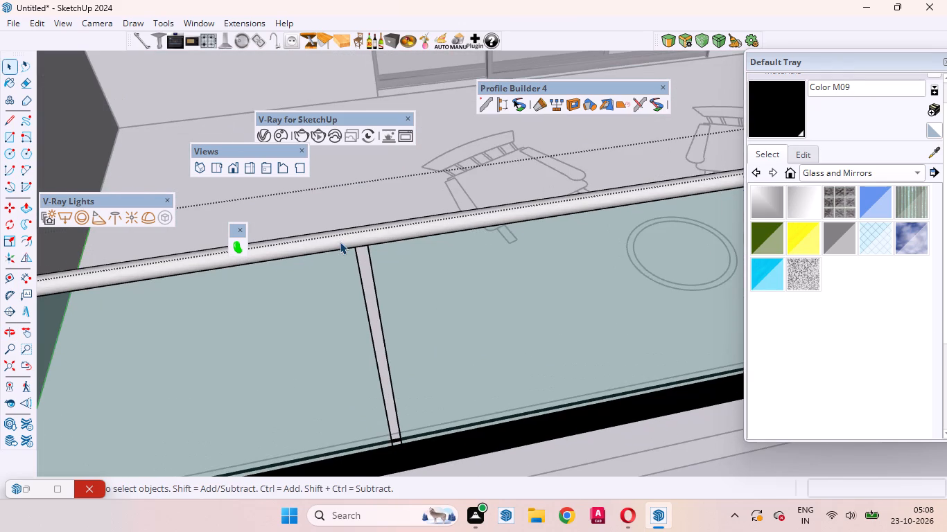
{"action": "left_click", "coordinate": [761, 113]}
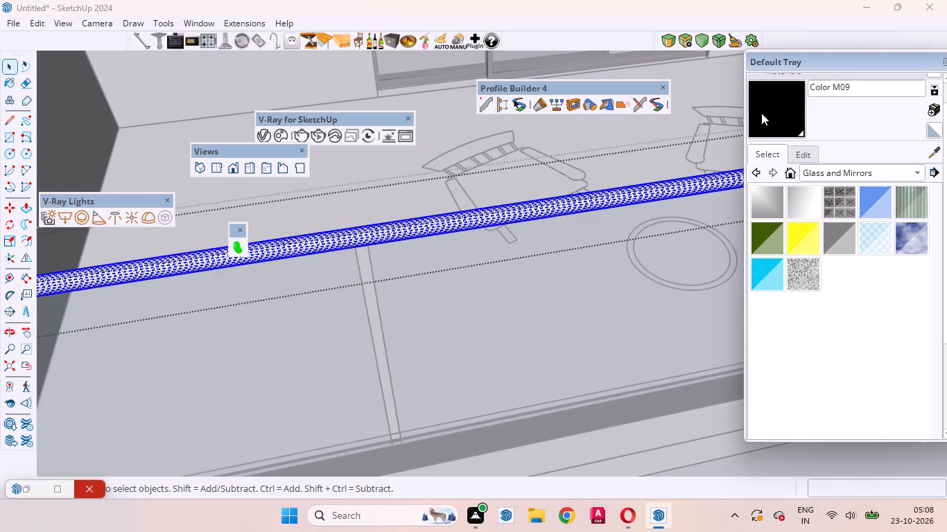
{"action": "left_click", "coordinate": [512, 212]}
{"action": "key", "text": "space"}
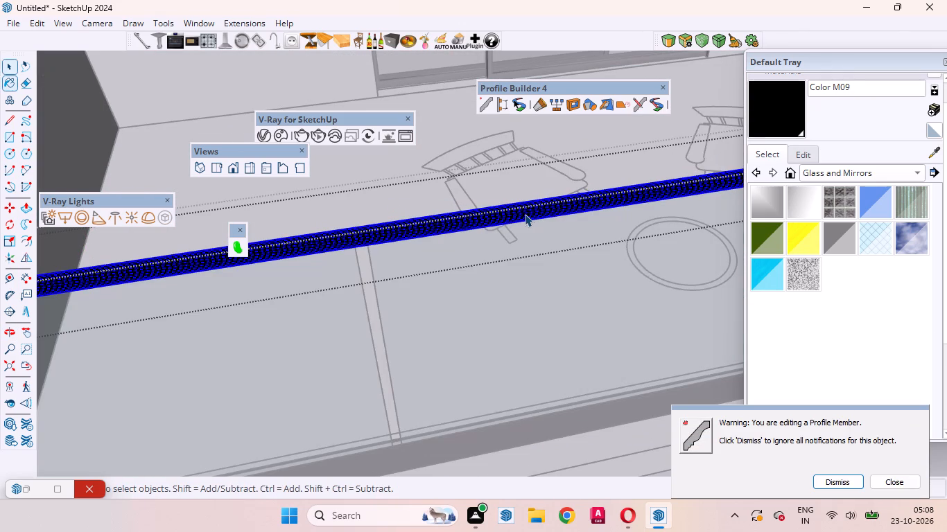
{"action": "scroll", "coordinate": [403, 256], "scroll_direction": "down", "scroll_amount": 12}
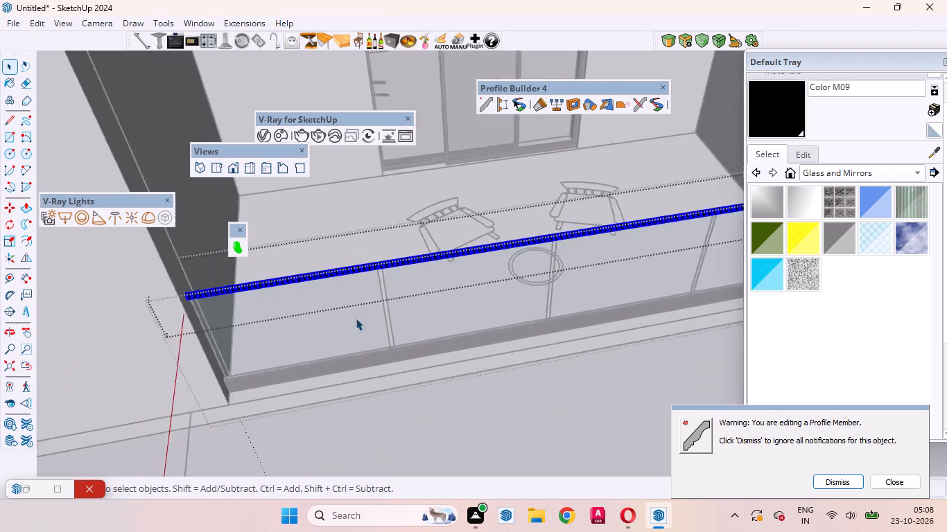
{"action": "scroll", "coordinate": [356, 318], "scroll_direction": "down", "scroll_amount": 7}
{"action": "left_click", "coordinate": [510, 429]}
{"action": "middle_click_drag", "start_coordinate": [537, 353], "coordinate": [535, 378]}
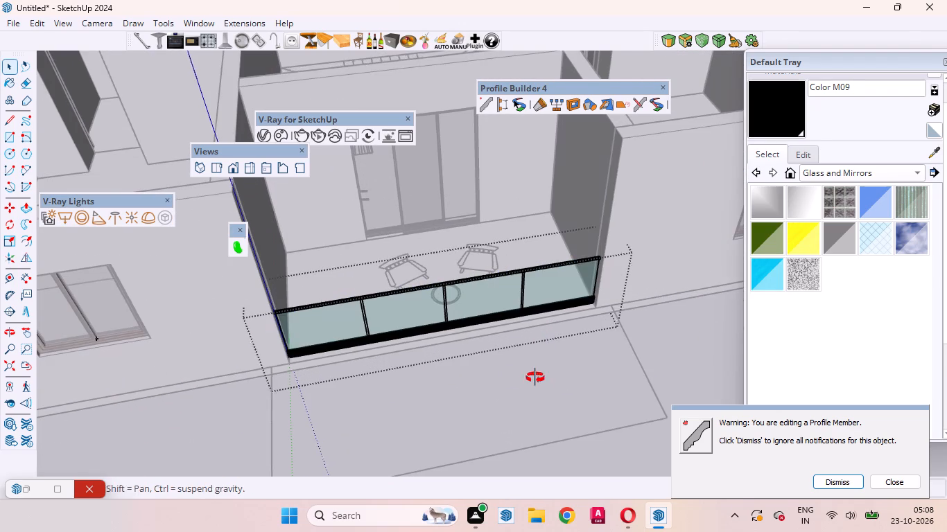
{"action": "middle_click_drag", "start_coordinate": [535, 378], "coordinate": [535, 389]}
{"action": "double_click", "coordinate": [460, 425]}
Examine the balcony's glass railing and sliding door up close and within the whole house front, closing the Profile Member notice.
{"action": "scroll", "coordinate": [535, 378], "scroll_direction": "down", "scroll_amount": 5}
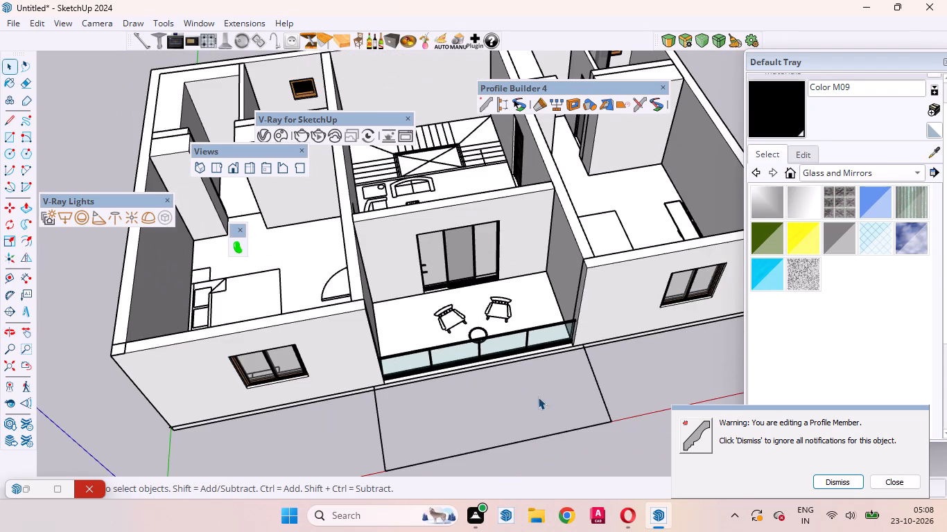
{"action": "middle_click_drag", "start_coordinate": [537, 397], "coordinate": [619, 297]}
{"action": "scroll", "coordinate": [499, 154], "scroll_direction": "up", "scroll_amount": 9}
{"action": "middle_click_drag", "start_coordinate": [464, 269], "coordinate": [440, 266]}
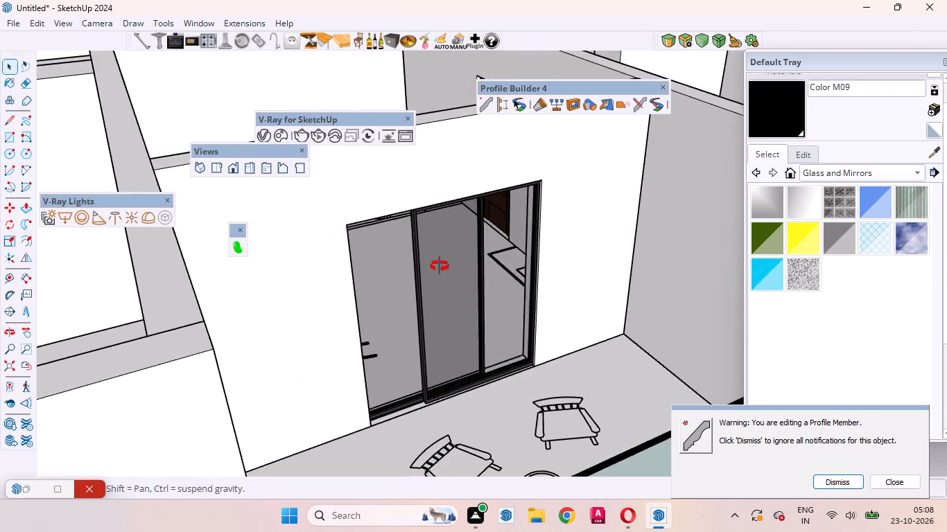
{"action": "middle_click_drag", "start_coordinate": [440, 266], "coordinate": [296, 212]}
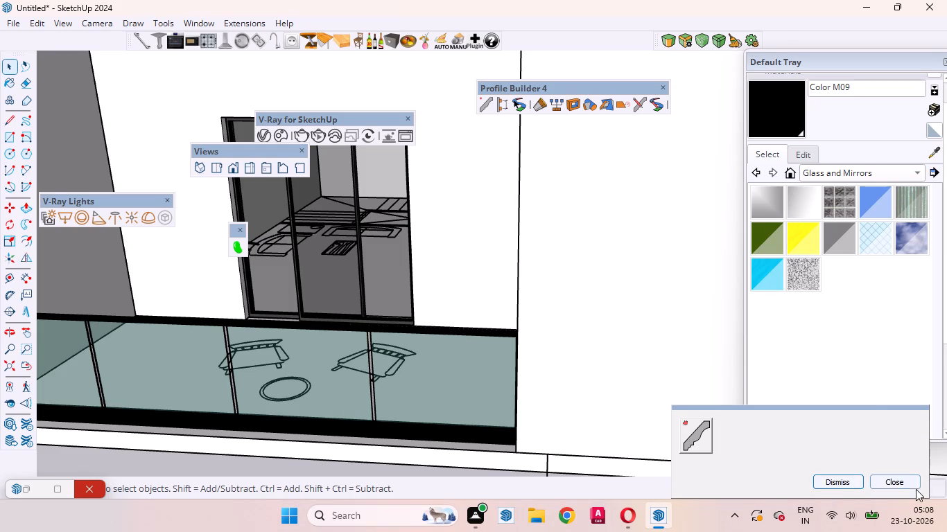
{"action": "left_click", "coordinate": [890, 484]}
{"action": "scroll", "coordinate": [706, 426], "scroll_direction": "down", "scroll_amount": 5}
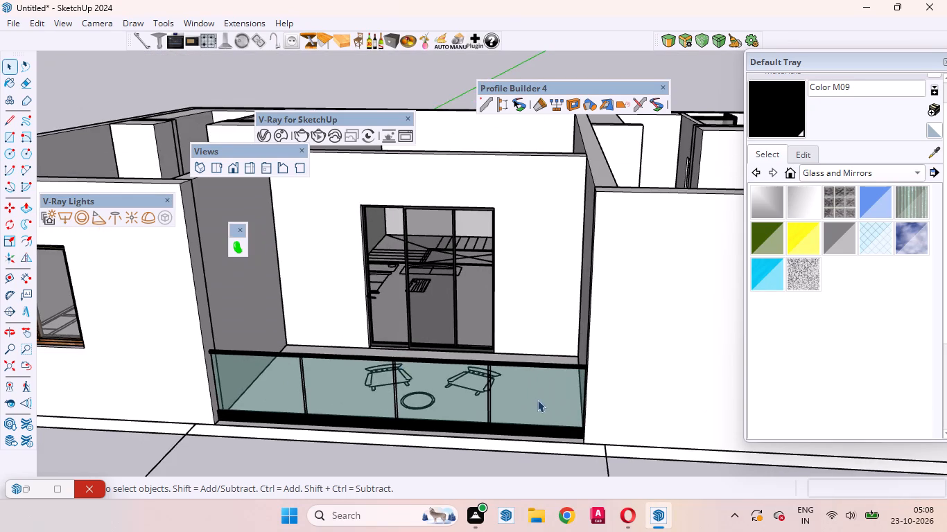
{"action": "scroll", "coordinate": [555, 405], "scroll_direction": "down", "scroll_amount": 9}
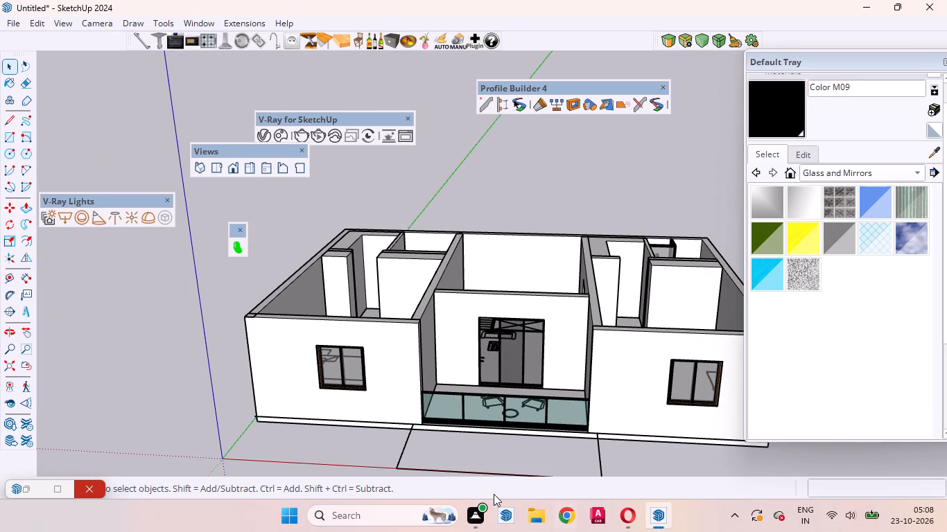
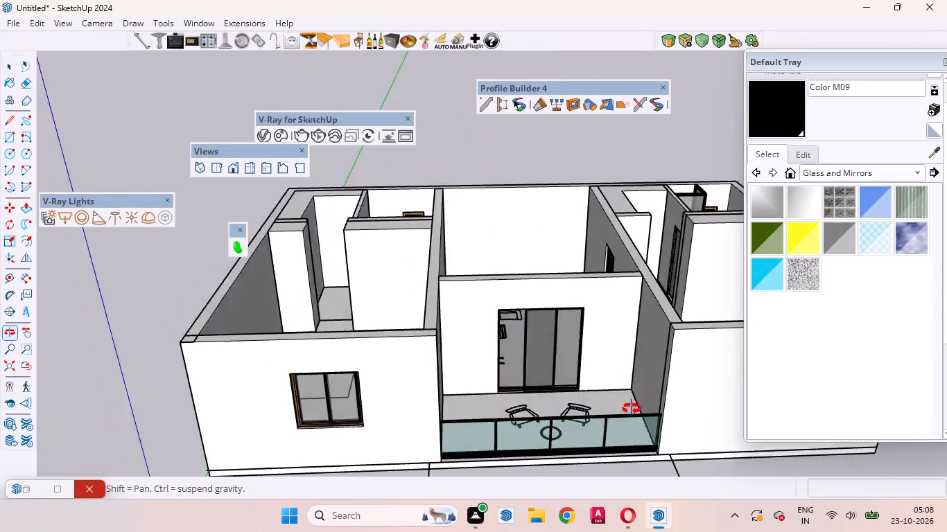
Search the 3D Warehouse for "balcony chairs", replacing the earlier search text.
{"action": "scroll", "coordinate": [497, 418], "scroll_direction": "up", "scroll_amount": 5}
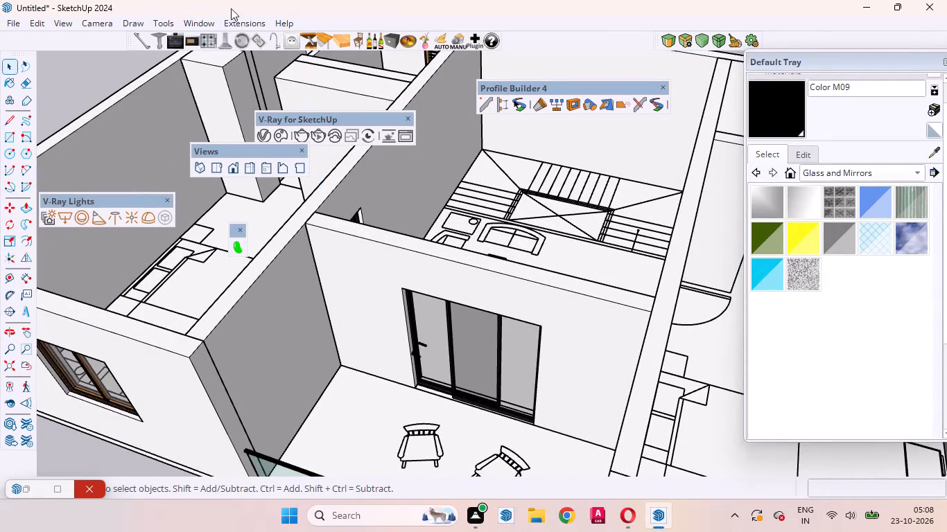
{"action": "left_click", "coordinate": [205, 20]}
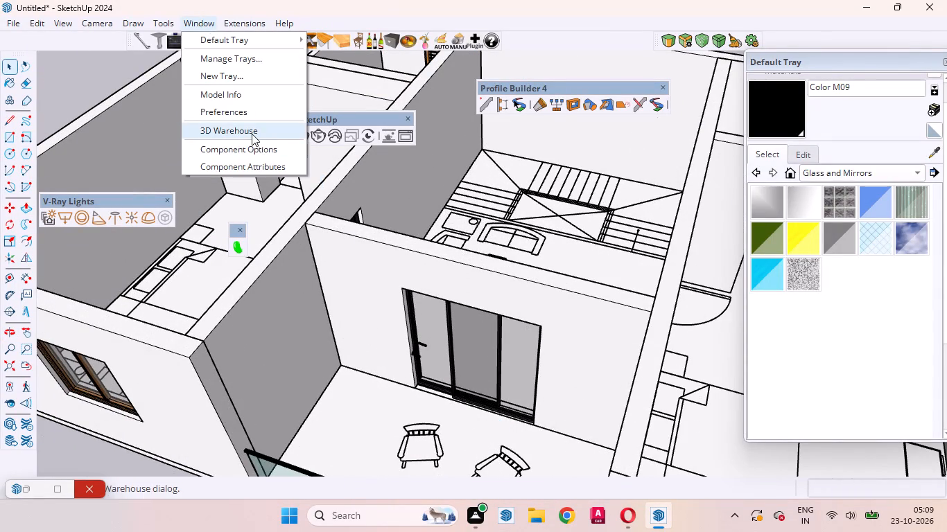
{"action": "left_click", "coordinate": [252, 134]}
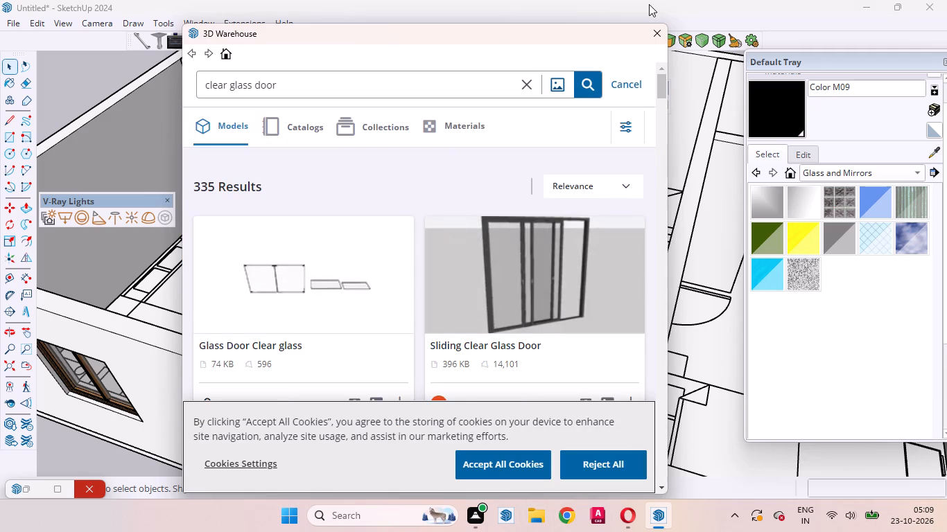
{"action": "left_click", "coordinate": [275, 87]}
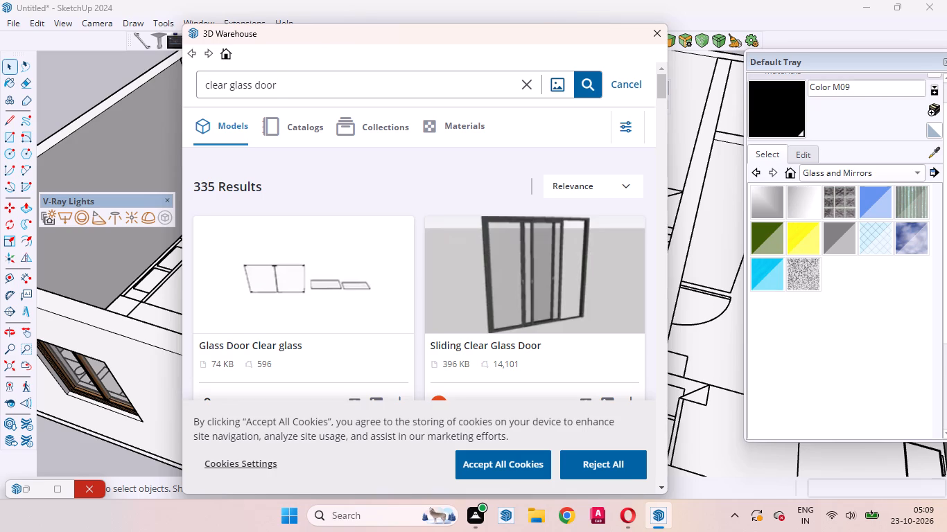
{"action": "key", "text": "BackSpace"}
{"action": "key", "text": "BackSpace"}
{"action": "key", "text": "BackSpace"}
{"action": "key", "text": "BackSpace"}
{"action": "key", "text": "BackSpace"}
{"action": "key", "text": "BackSpace"}
{"action": "key", "text": "BackSpace"}
{"action": "key", "text": "BackSpace"}
{"action": "key", "text": "BackSpace"}
{"action": "key", "text": "BackSpace"}
{"action": "key", "text": "BackSpace"}
{"action": "left_click", "coordinate": [292, 85]}
{"action": "key", "text": "BackSpace"}
{"action": "key", "text": "BackSpace"}
{"action": "key", "text": "BackSpace"}
{"action": "key", "text": "BackSpace"}
{"action": "key", "text": "BackSpace"}
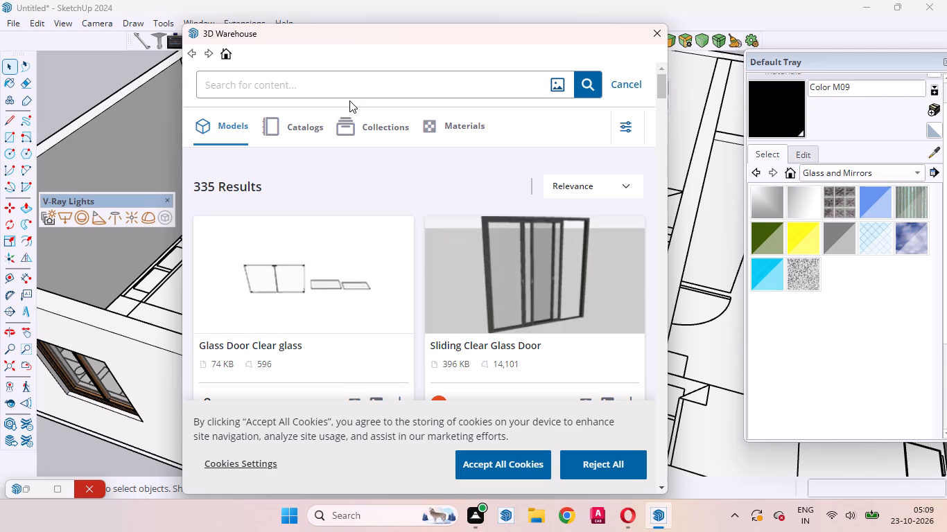
{"action": "type", "text": "ba"}
{"action": "key", "text": "l"}
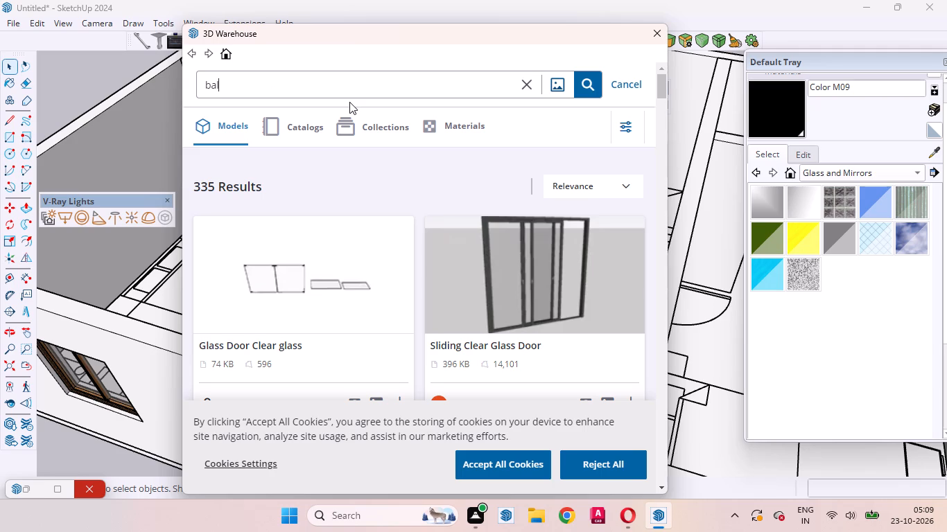
{"action": "key", "text": "c"}
{"action": "type", "text": "ony"}
{"action": "key", "text": "space"}
{"action": "type", "text": "cha"}
{"action": "type", "text": "irs"}
{"action": "key", "text": "Return"}
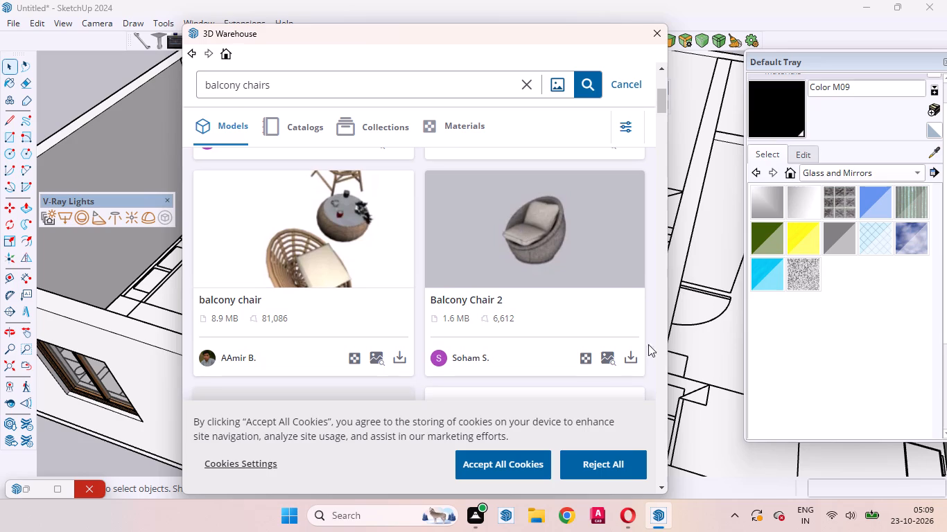
Load the "Balcony Chair 2" model into the project and place it on the balcony floor in front of the sliding door.
{"action": "left_click", "coordinate": [630, 358]}
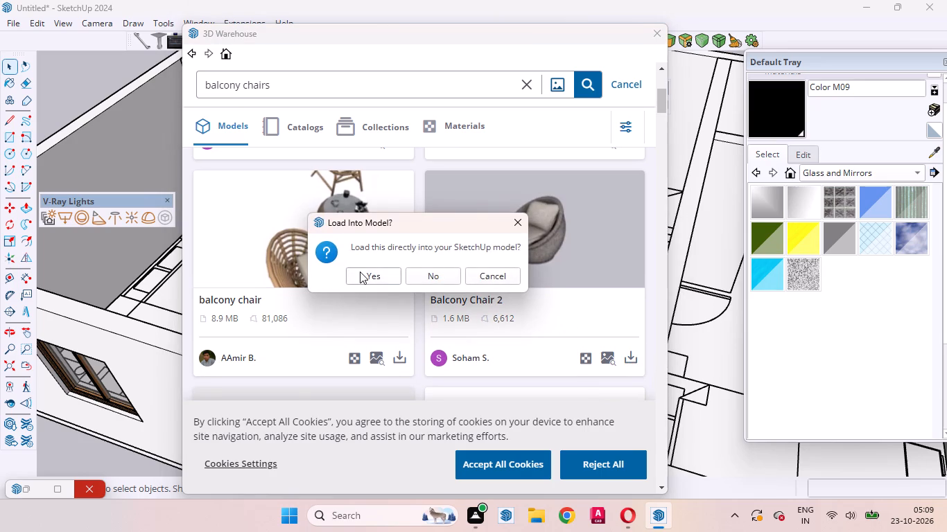
{"action": "left_click", "coordinate": [383, 278]}
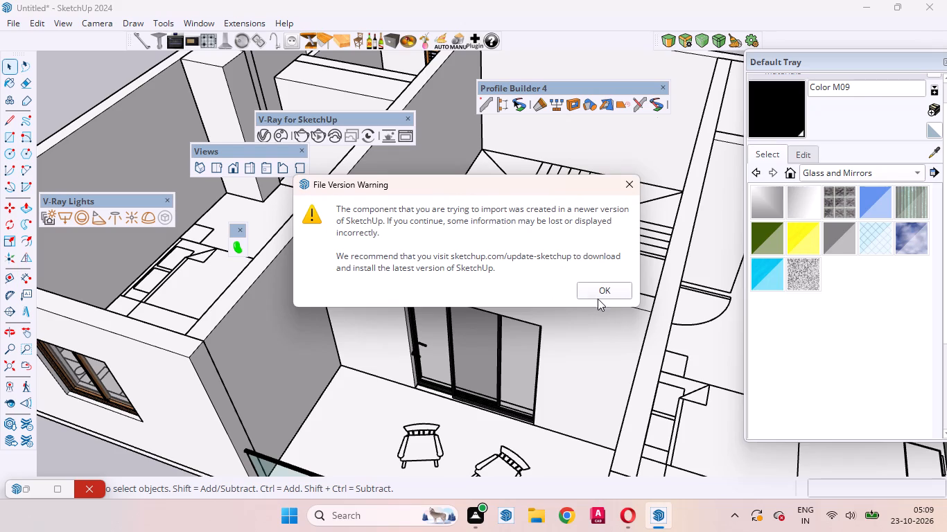
{"action": "left_click", "coordinate": [594, 298]}
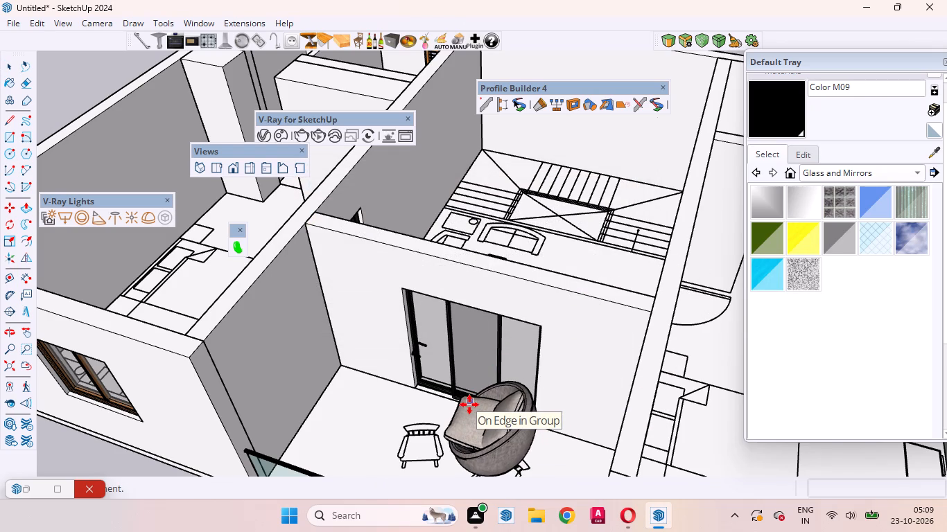
{"action": "scroll", "coordinate": [25, 235], "scroll_direction": "down", "scroll_amount": 5}
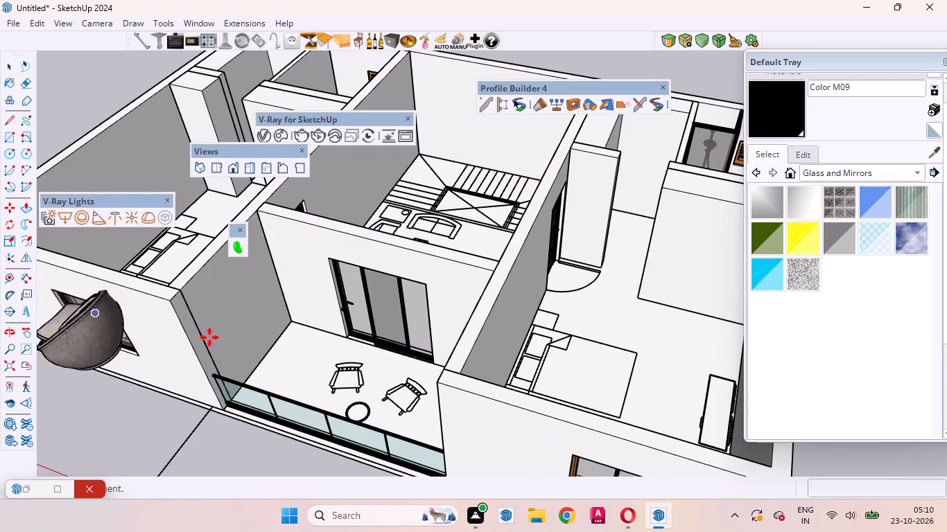
{"action": "scroll", "coordinate": [330, 393], "scroll_direction": "up", "scroll_amount": 10}
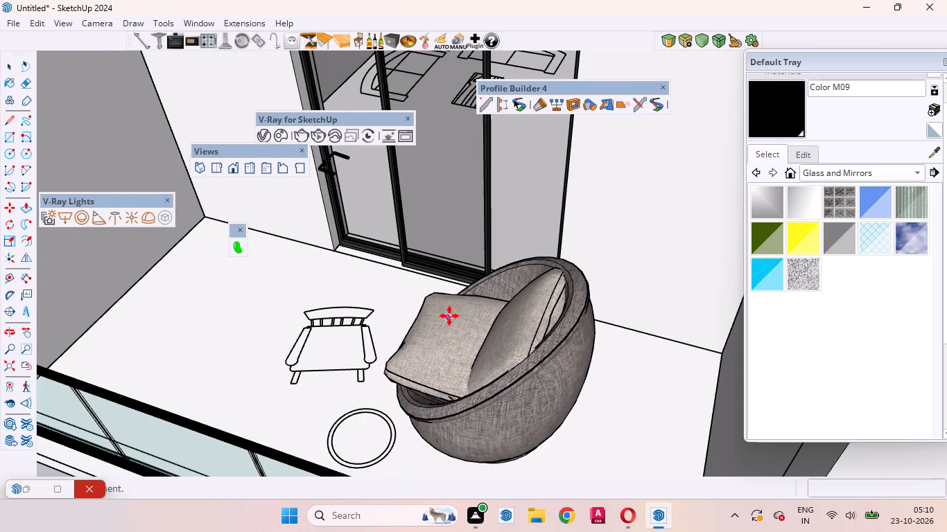
{"action": "left_click", "coordinate": [449, 316]}
Scale the balcony chair down uniformly from its upper corner to a factor of about 0.59.
{"action": "scroll", "coordinate": [454, 418], "scroll_direction": "up", "scroll_amount": 6}
{"action": "middle_click_drag", "start_coordinate": [406, 423], "coordinate": [632, 409]}
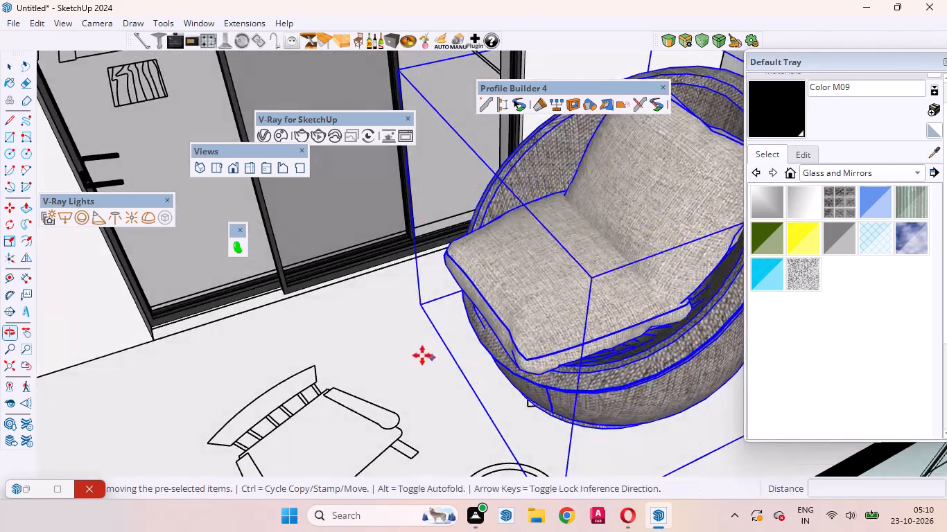
{"action": "scroll", "coordinate": [406, 357], "scroll_direction": "down", "scroll_amount": 12}
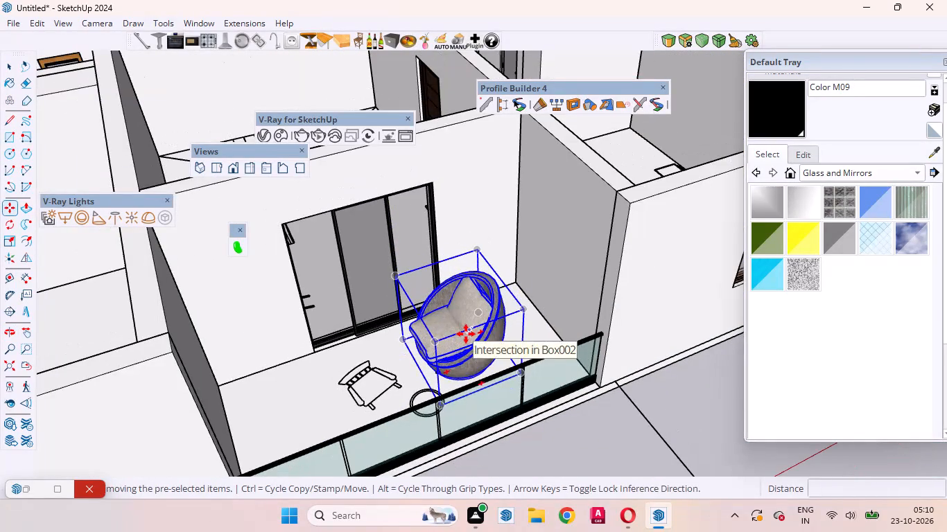
{"action": "key", "text": "s"}
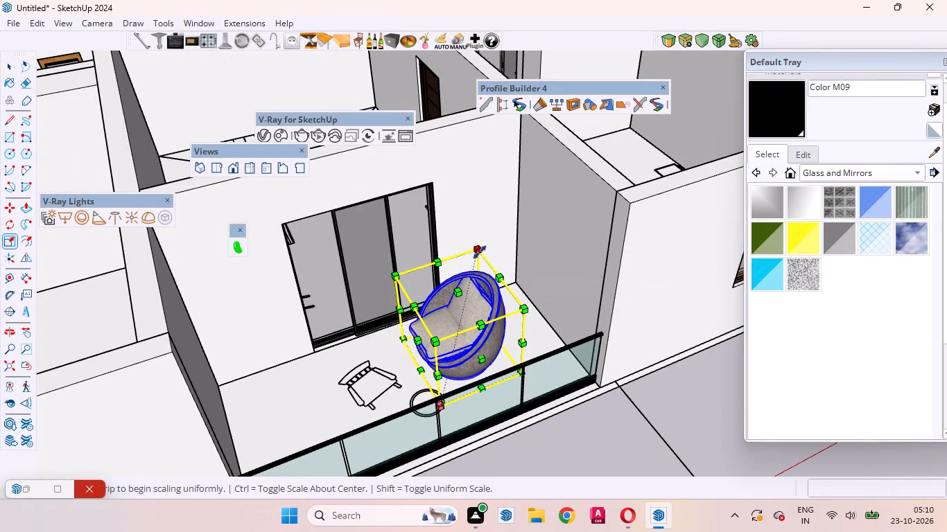
{"action": "left_click", "coordinate": [480, 251]}
{"action": "left_click", "coordinate": [474, 314]}
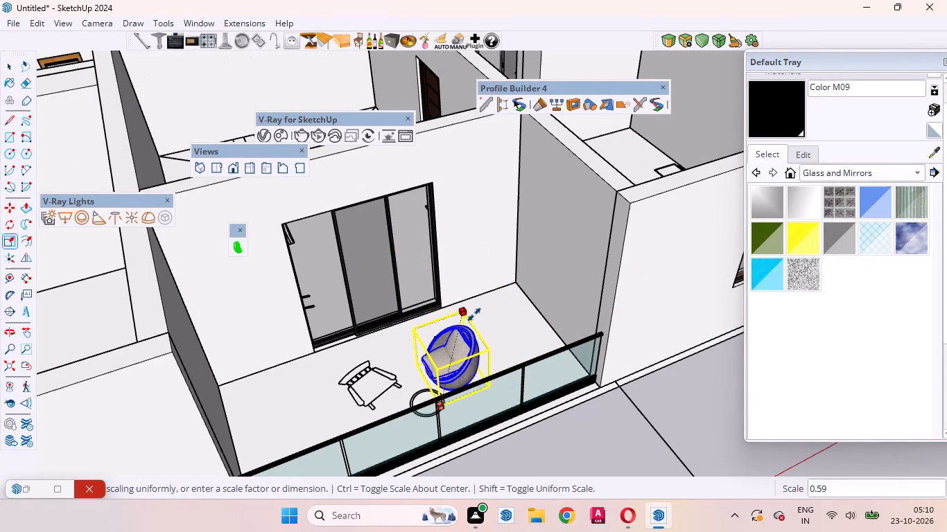
{"action": "middle_click_drag", "start_coordinate": [480, 411], "coordinate": [399, 281]}
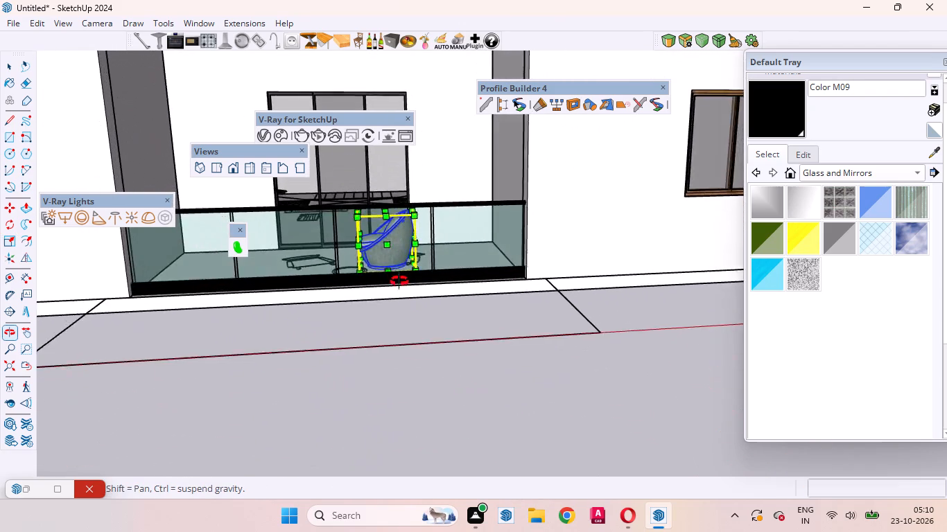
{"action": "middle_click_drag", "start_coordinate": [399, 281], "coordinate": [503, 400]}
{"action": "key", "text": "space"}
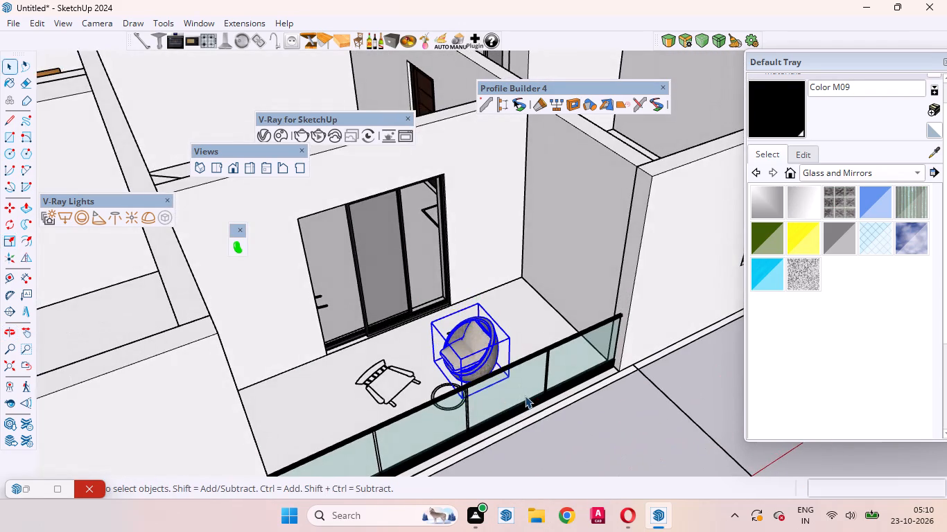
Rotate the balcony chair horizontally by about 20.5° around a point outside the railing.
{"action": "scroll", "coordinate": [453, 378], "scroll_direction": "up", "scroll_amount": 6}
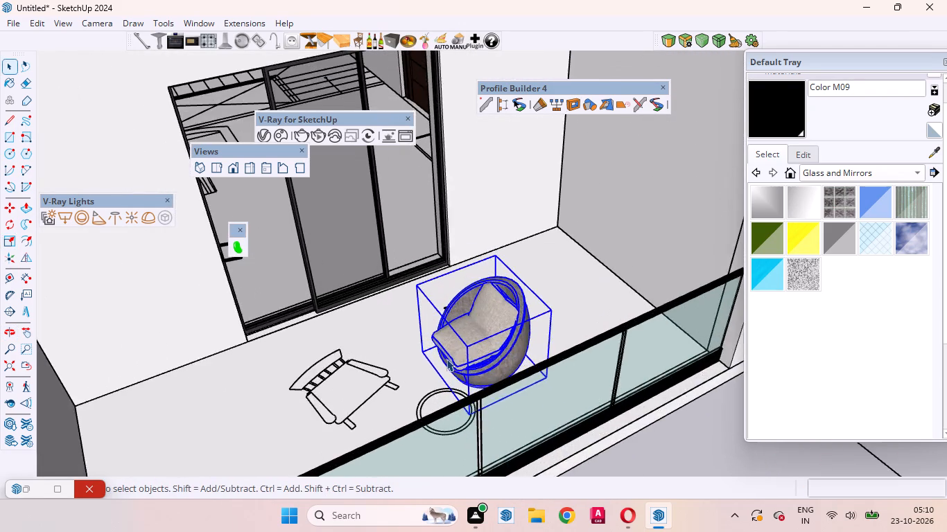
{"action": "scroll", "coordinate": [446, 359], "scroll_direction": "up", "scroll_amount": 4}
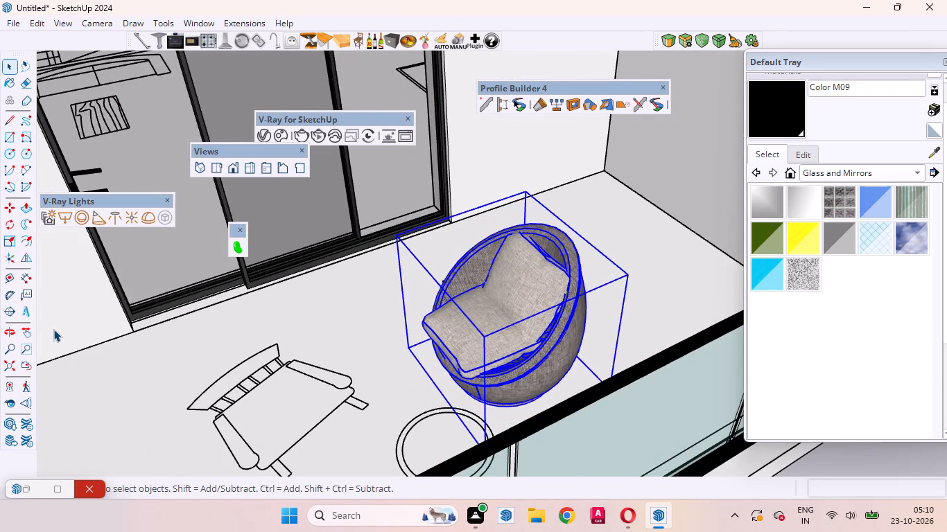
{"action": "key", "text": "q"}
{"action": "scroll", "coordinate": [117, 442], "scroll_direction": "down", "scroll_amount": 6}
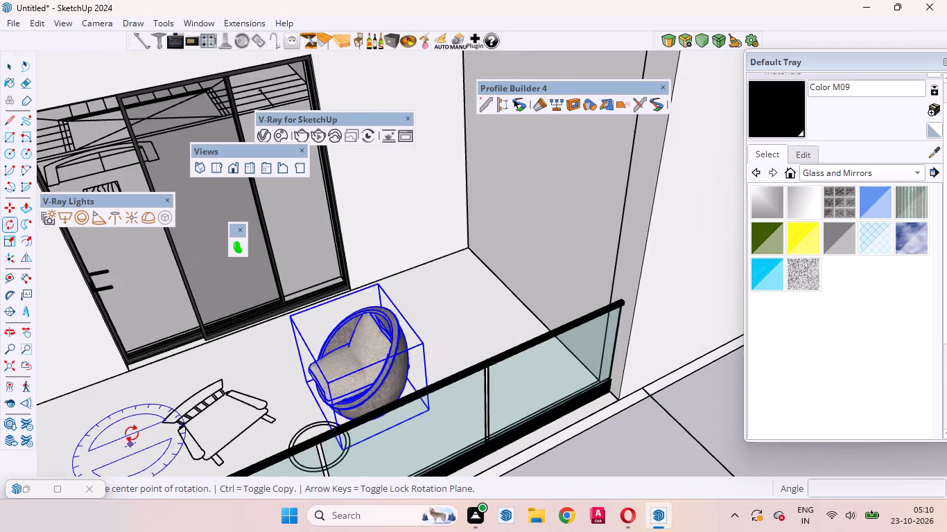
{"action": "scroll", "coordinate": [141, 375], "scroll_direction": "down", "scroll_amount": 5}
{"action": "middle_click_drag", "start_coordinate": [162, 434], "coordinate": [320, 516]}
{"action": "scroll", "coordinate": [333, 495], "scroll_direction": "up", "scroll_amount": 1}
{"action": "scroll", "coordinate": [348, 418], "scroll_direction": "down", "scroll_amount": 9}
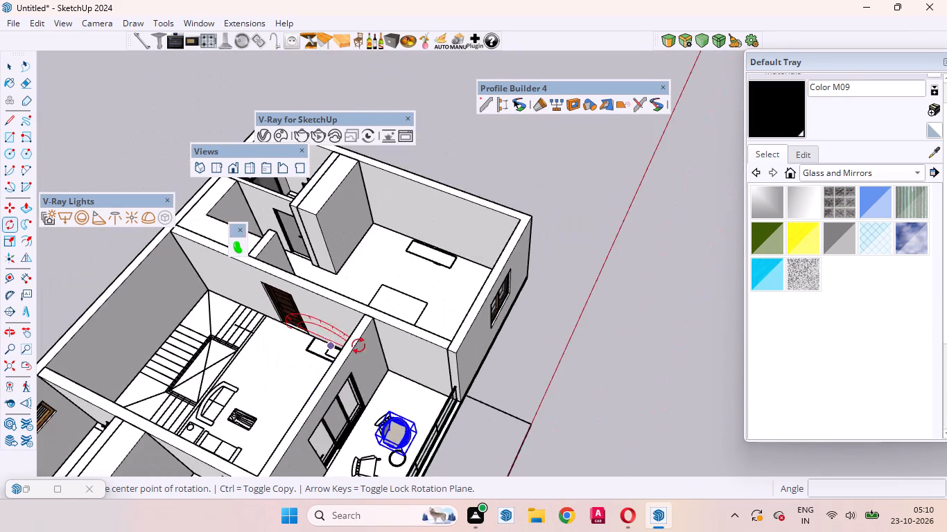
{"action": "scroll", "coordinate": [319, 393], "scroll_direction": "down", "scroll_amount": 6}
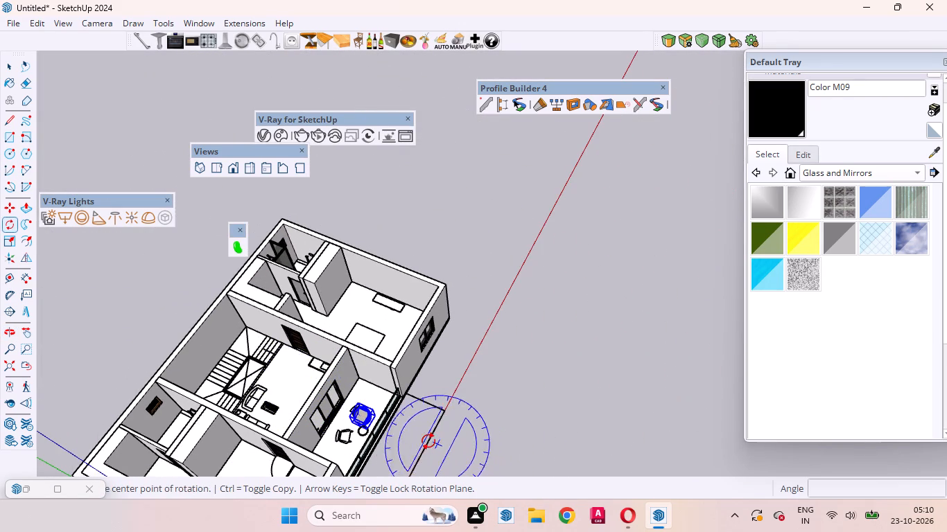
{"action": "left_click", "coordinate": [419, 439]}
{"action": "left_click", "coordinate": [462, 445]}
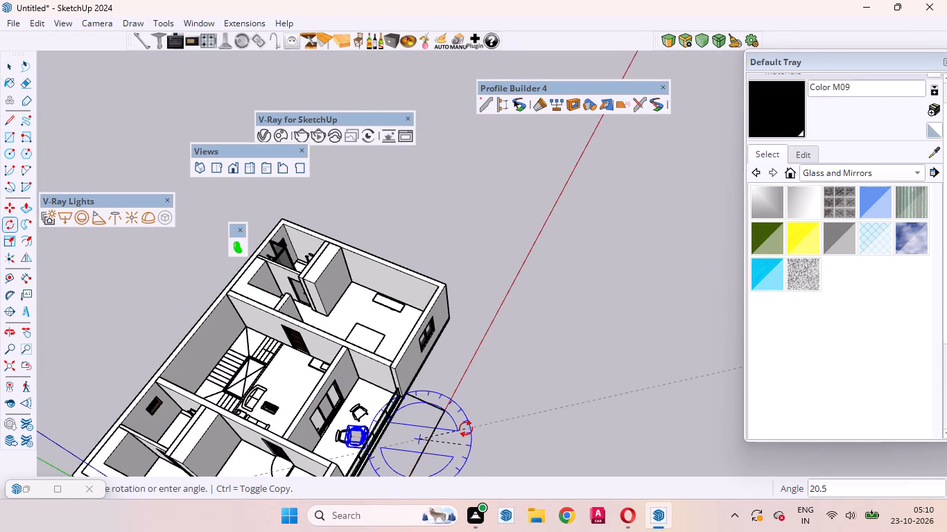
{"action": "left_click", "coordinate": [466, 429]}
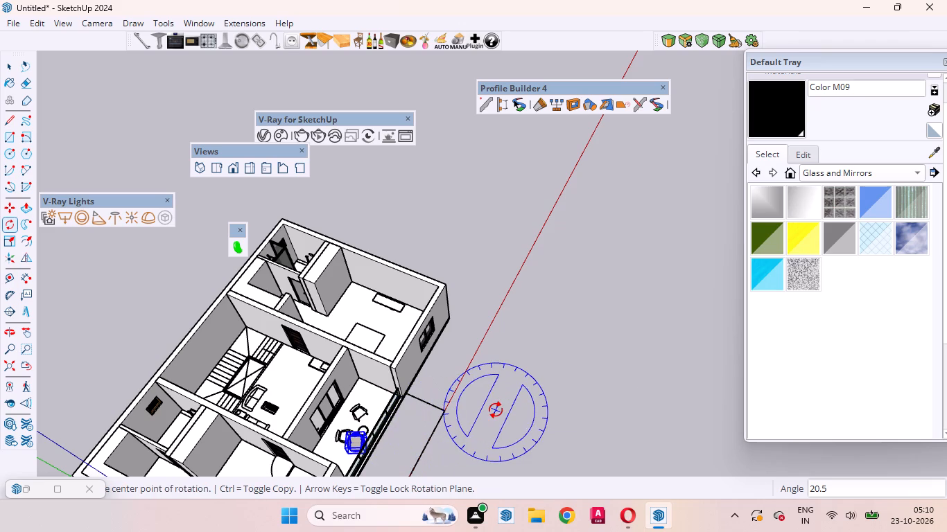
{"action": "key", "text": "space"}
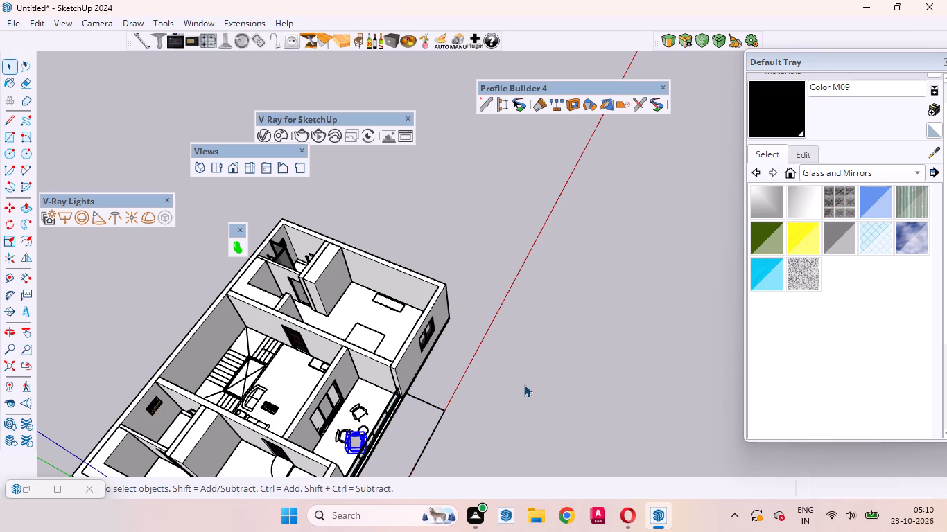
Rotate the balcony chair horizontally by about 30° around a floor point beside the drawn round table.
{"action": "scroll", "coordinate": [365, 314], "scroll_direction": "down", "scroll_amount": 7}
{"action": "scroll", "coordinate": [347, 411], "scroll_direction": "up", "scroll_amount": 20}
{"action": "scroll", "coordinate": [347, 411], "scroll_direction": "up", "scroll_amount": 2}
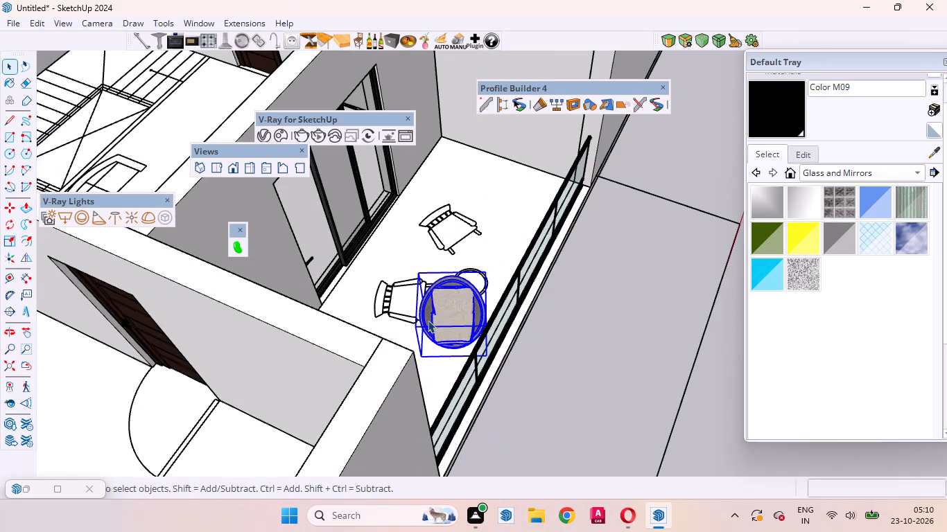
{"action": "middle_click_drag", "start_coordinate": [428, 322], "coordinate": [248, 358]}
{"action": "scroll", "coordinate": [403, 249], "scroll_direction": "up", "scroll_amount": 9}
{"action": "middle_click_drag", "start_coordinate": [463, 294], "coordinate": [428, 296]}
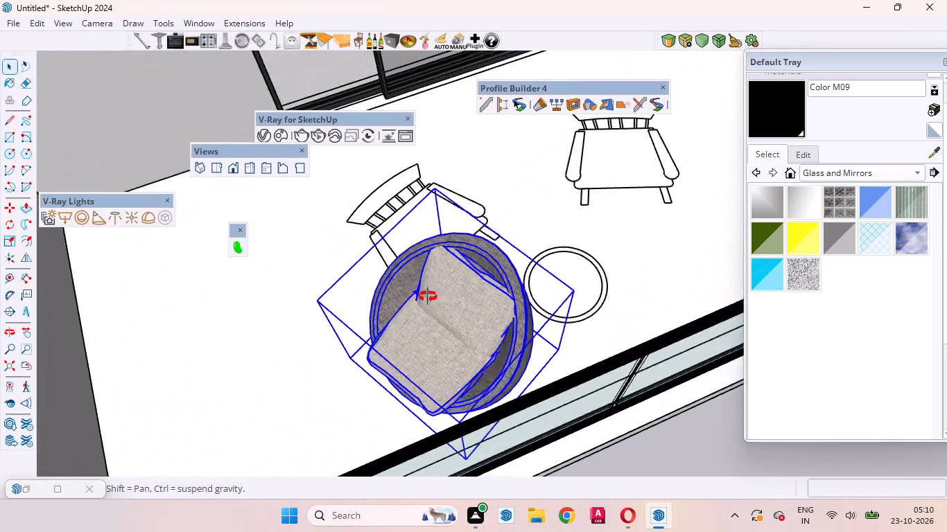
{"action": "middle_click_drag", "start_coordinate": [428, 296], "coordinate": [259, 377]}
{"action": "scroll", "coordinate": [399, 316], "scroll_direction": "down", "scroll_amount": 9}
{"action": "scroll", "coordinate": [453, 288], "scroll_direction": "up", "scroll_amount": 5}
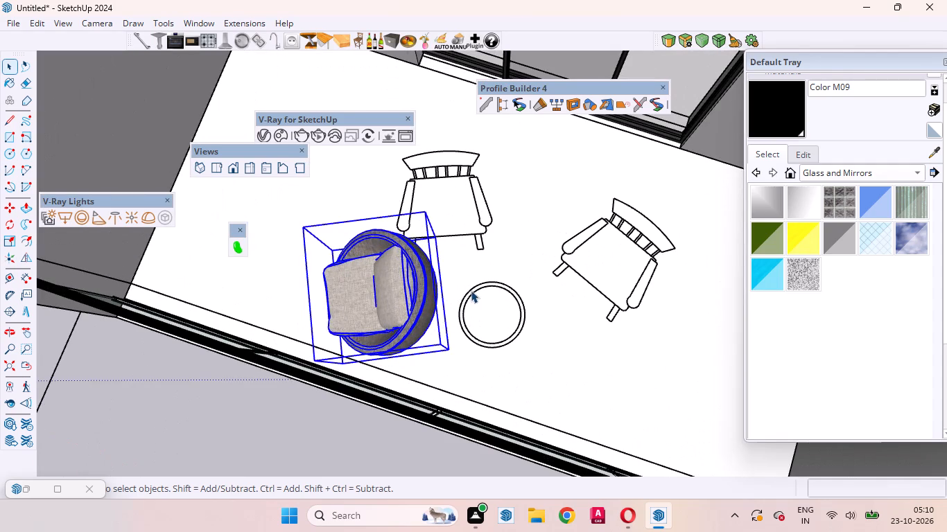
{"action": "key", "text": "q"}
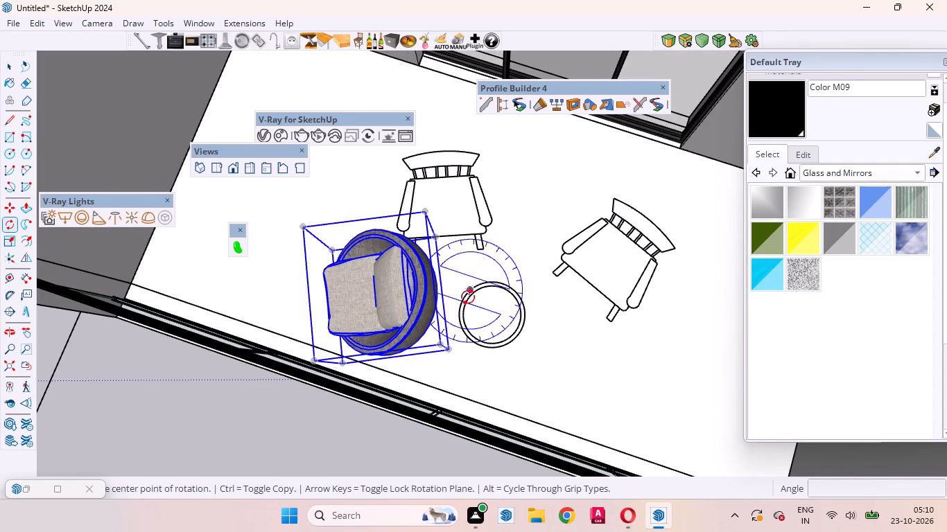
{"action": "left_click", "coordinate": [496, 366]}
{"action": "left_click", "coordinate": [546, 353]}
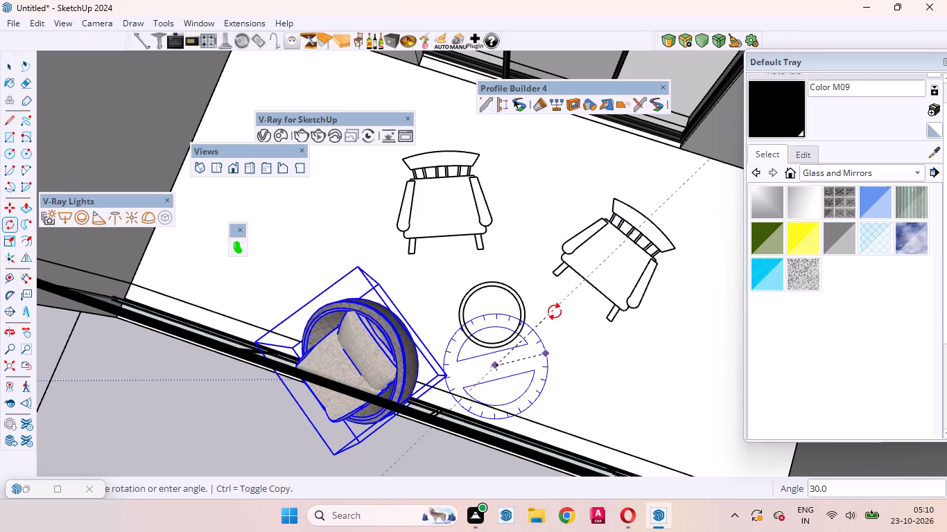
{"action": "left_click", "coordinate": [555, 312]}
{"action": "key", "text": "space"}
Move the balcony chair about 5' 5 3/4" onto the drawn chair outline farther from the railing's near end.
{"action": "type", "text": "m"}
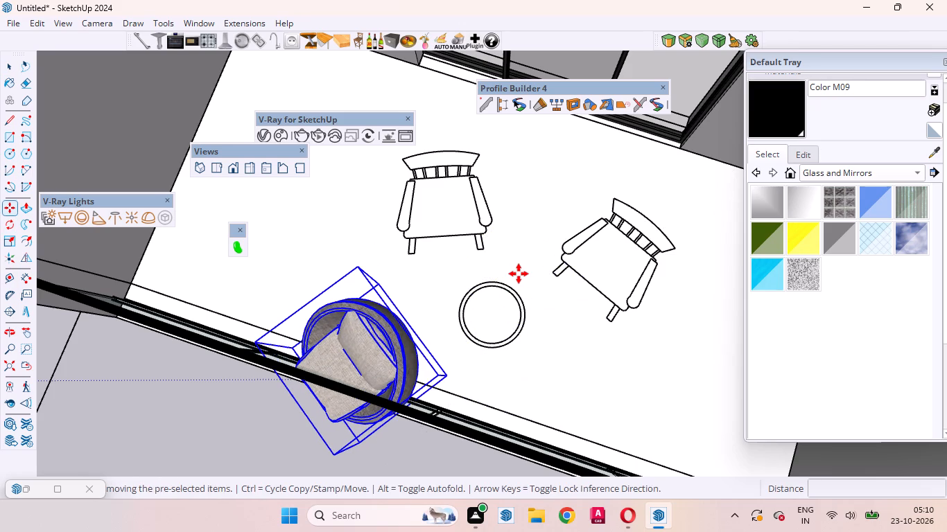
{"action": "left_click", "coordinate": [487, 379]}
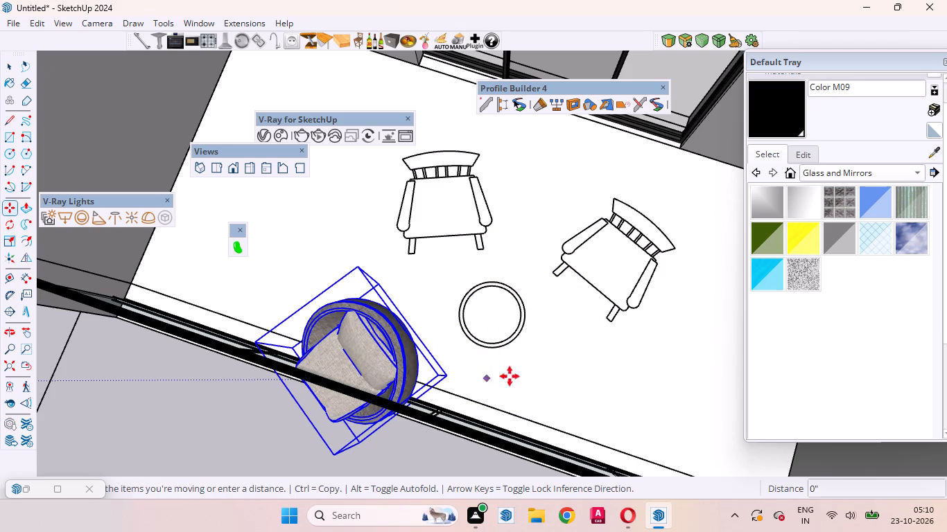
{"action": "left_click", "coordinate": [727, 273]}
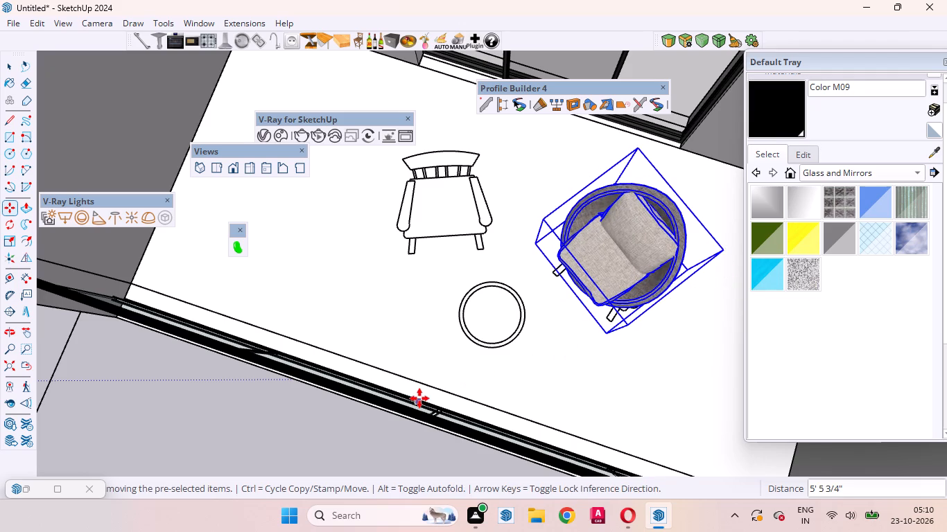
{"action": "key", "text": "space"}
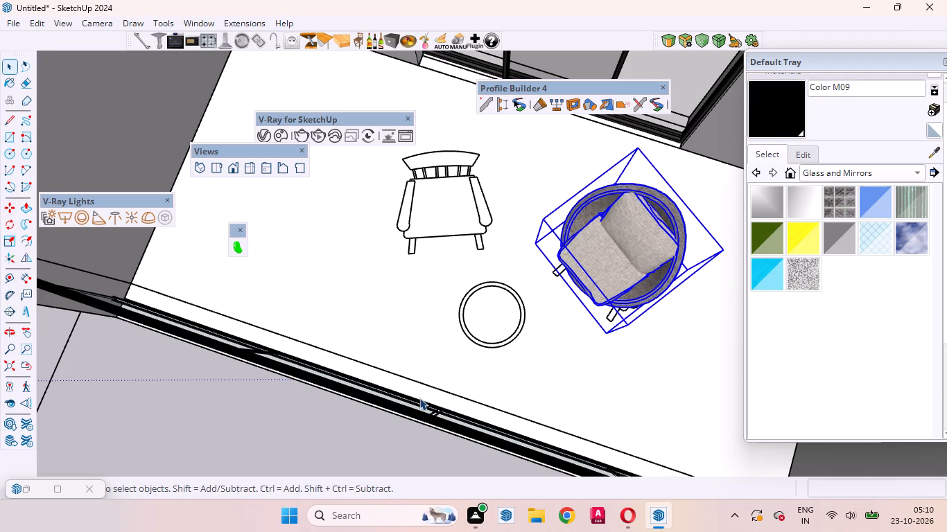
{"action": "scroll", "coordinate": [526, 369], "scroll_direction": "up", "scroll_amount": 5}
{"action": "scroll", "coordinate": [543, 356], "scroll_direction": "down", "scroll_amount": 5}
{"action": "middle_click_drag", "start_coordinate": [559, 358], "coordinate": [594, 351]}
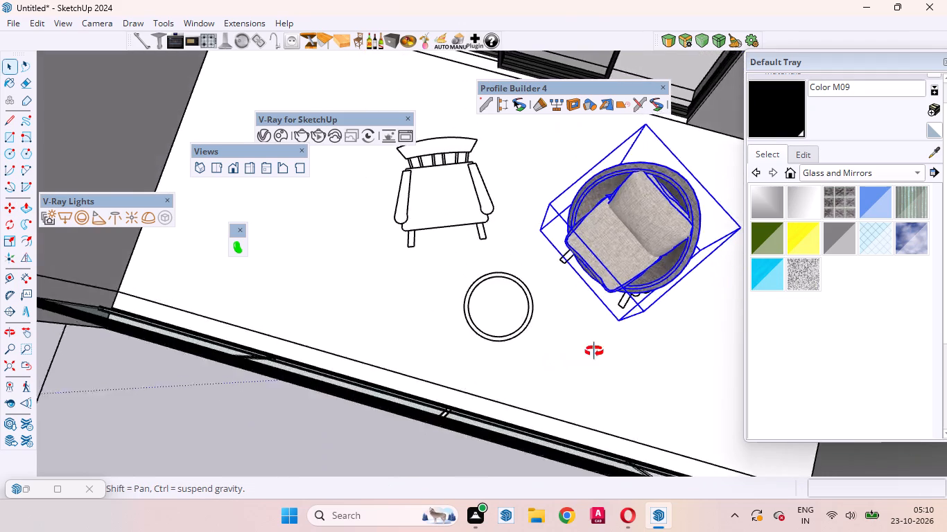
{"action": "middle_click_drag", "start_coordinate": [594, 351], "coordinate": [725, 332]}
{"action": "scroll", "coordinate": [533, 383], "scroll_direction": "down", "scroll_amount": 2}
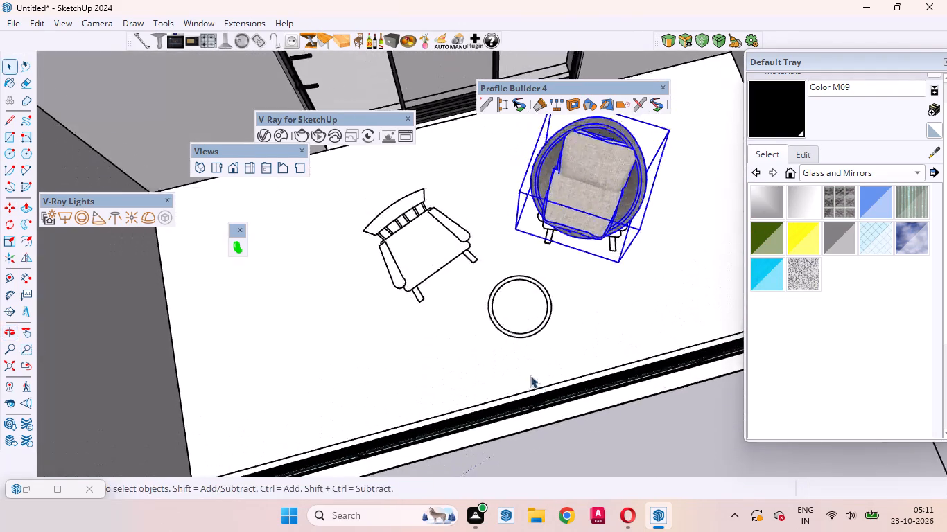
{"action": "scroll", "coordinate": [530, 375], "scroll_direction": "down", "scroll_amount": 9}
{"action": "left_click", "coordinate": [616, 385]}
Copy the balcony chair about 3' 4 1/8" onto the second drawn chair outline beside the round table.
{"action": "scroll", "coordinate": [554, 229], "scroll_direction": "down", "scroll_amount": 1}
{"action": "scroll", "coordinate": [554, 229], "scroll_direction": "up", "scroll_amount": 9}
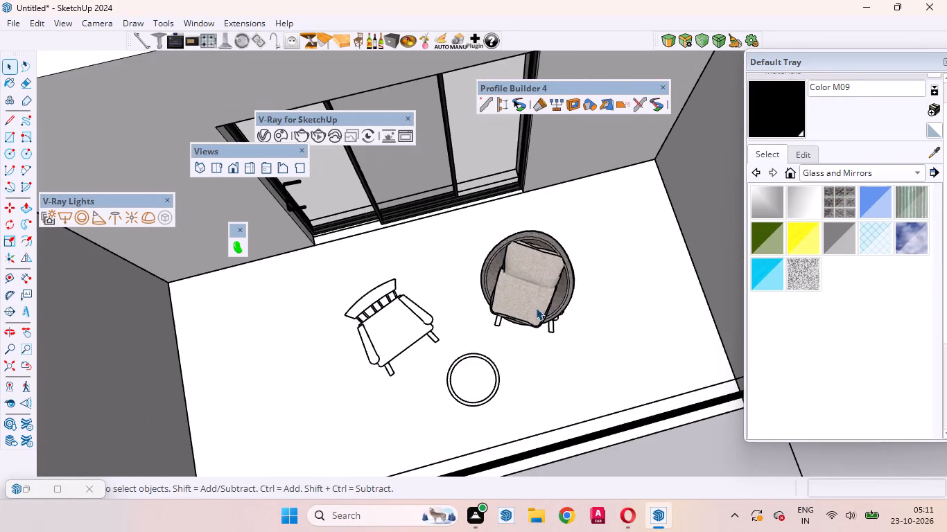
{"action": "middle_click_drag", "start_coordinate": [536, 308], "coordinate": [636, 223]}
{"action": "scroll", "coordinate": [560, 238], "scroll_direction": "up", "scroll_amount": 9}
{"action": "middle_click_drag", "start_coordinate": [529, 335], "coordinate": [583, 281]}
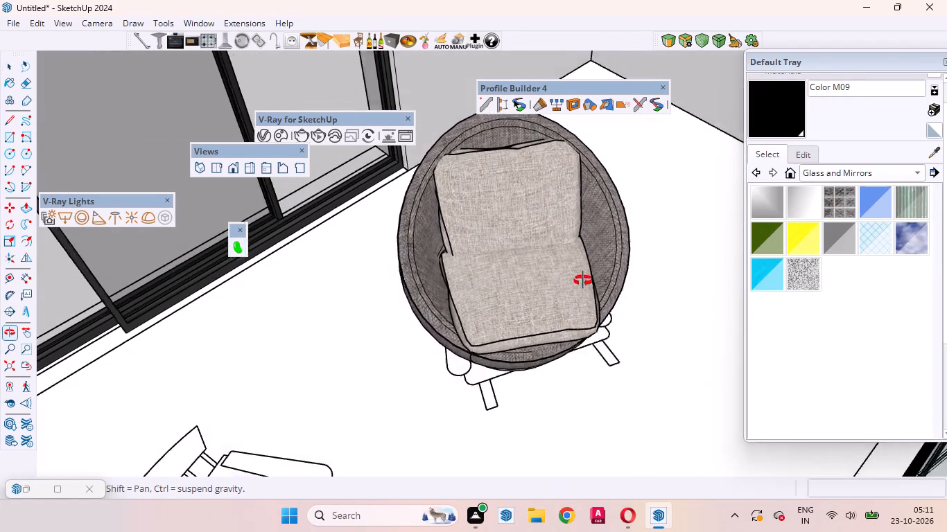
{"action": "middle_click_drag", "start_coordinate": [583, 281], "coordinate": [593, 240]}
{"action": "scroll", "coordinate": [500, 293], "scroll_direction": "up", "scroll_amount": 4}
{"action": "left_click", "coordinate": [543, 355]}
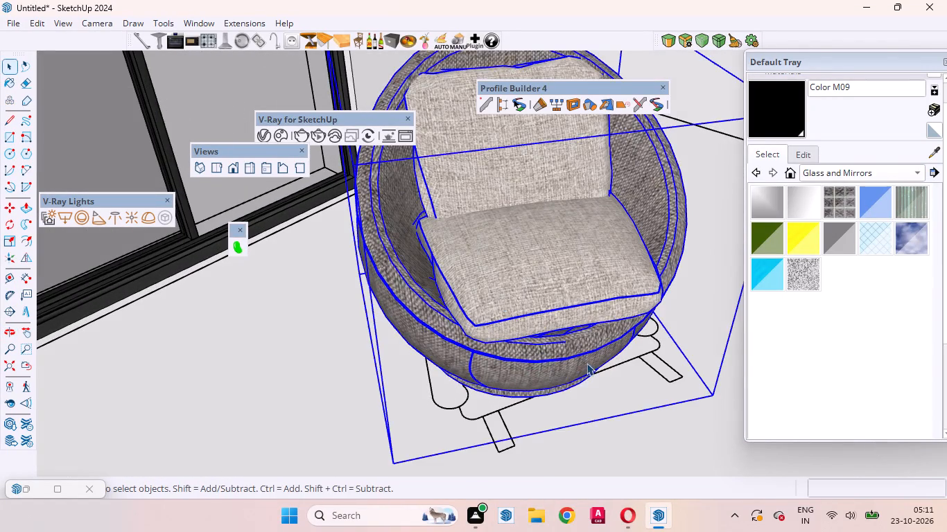
{"action": "middle_click_drag", "start_coordinate": [588, 391], "coordinate": [583, 456]}
{"action": "scroll", "coordinate": [554, 372], "scroll_direction": "down", "scroll_amount": 17}
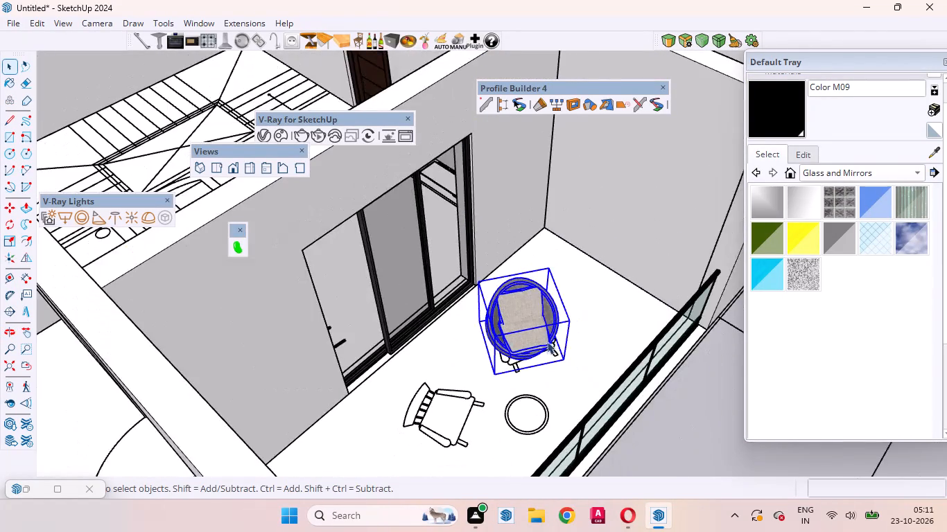
{"action": "middle_click_drag", "start_coordinate": [550, 369], "coordinate": [553, 479]}
{"action": "scroll", "coordinate": [571, 400], "scroll_direction": "up", "scroll_amount": 4}
{"action": "scroll", "coordinate": [550, 339], "scroll_direction": "down", "scroll_amount": 4}
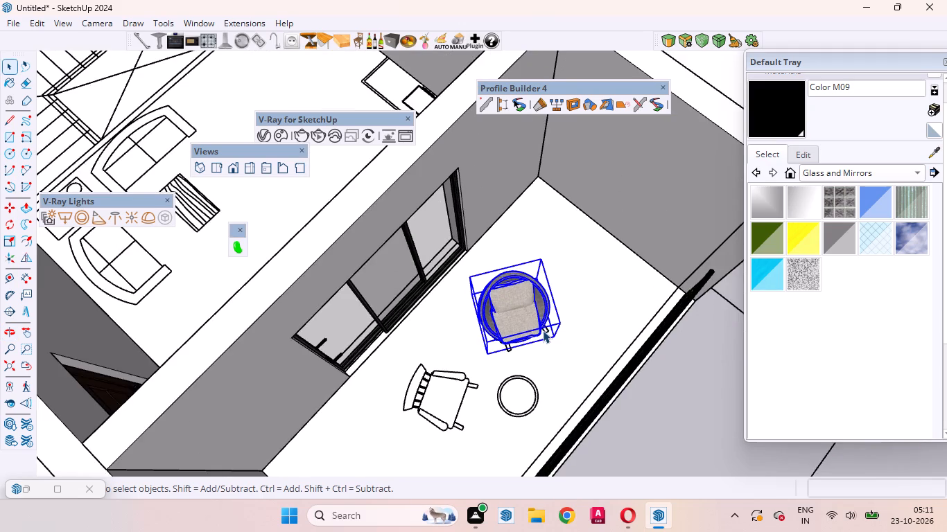
{"action": "scroll", "coordinate": [543, 330], "scroll_direction": "up", "scroll_amount": 2}
{"action": "key", "text": "m"}
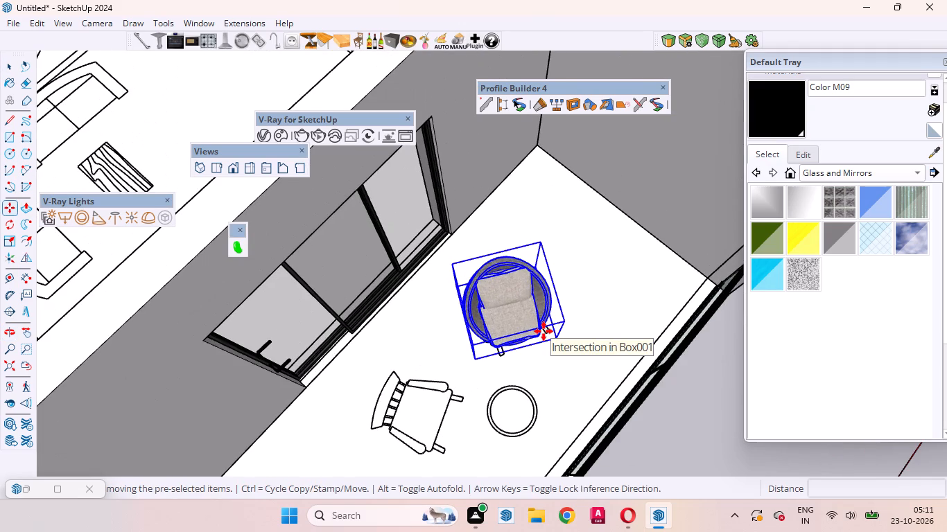
{"action": "left_click", "coordinate": [544, 331], "text": "ctrl"}
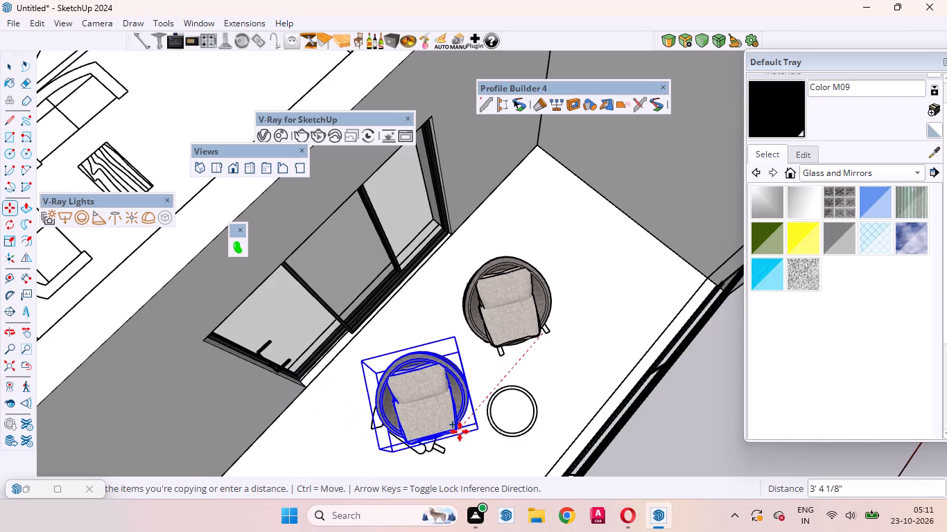
{"action": "left_click", "coordinate": [460, 432]}
Rotate the copied balcony chair horizontally by about 54.1° around a floor point beside the drawn round table.
{"action": "middle_click_drag", "start_coordinate": [540, 402], "coordinate": [277, 395]}
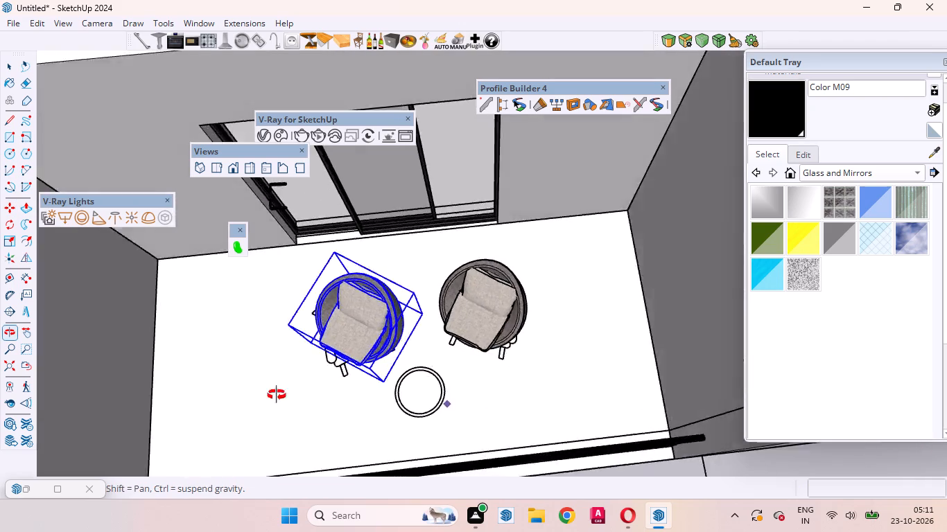
{"action": "middle_click_drag", "start_coordinate": [277, 395], "coordinate": [218, 396]}
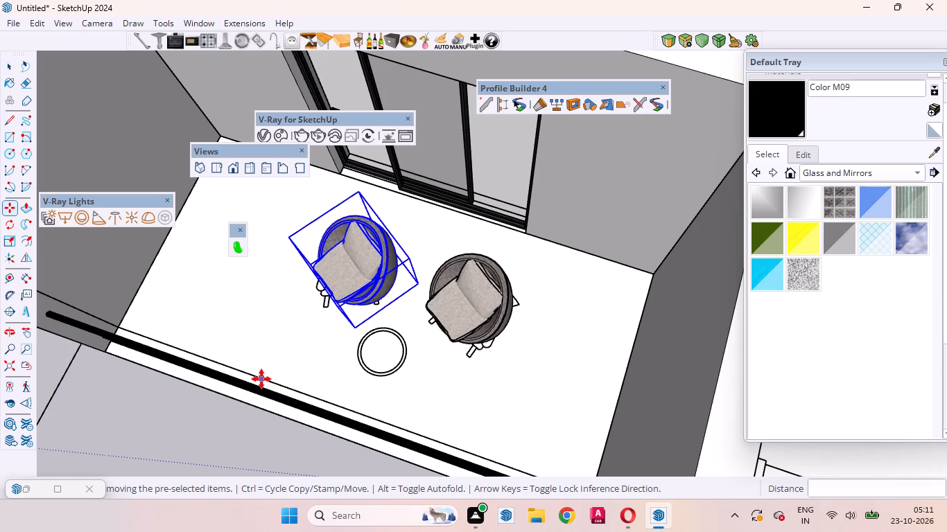
{"action": "key", "text": "q"}
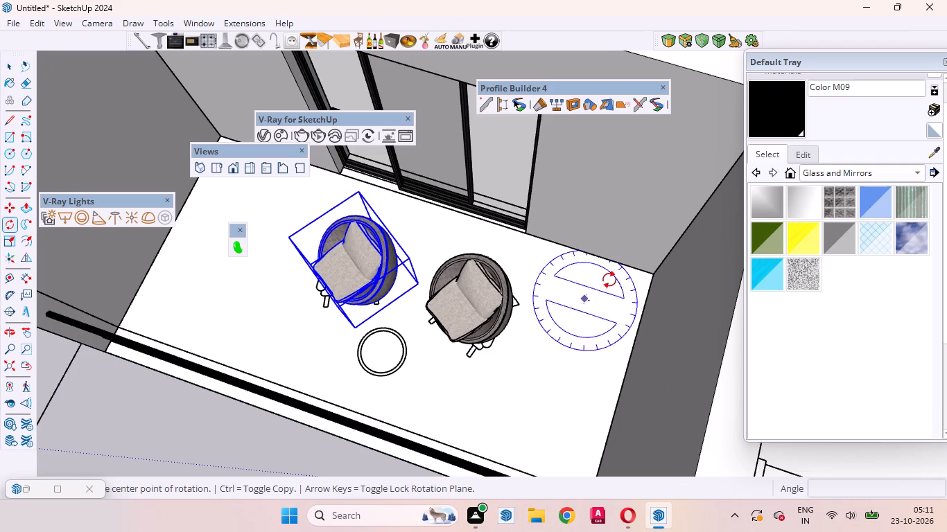
{"action": "scroll", "coordinate": [426, 309], "scroll_direction": "down", "scroll_amount": 4}
{"action": "scroll", "coordinate": [435, 324], "scroll_direction": "up", "scroll_amount": 6}
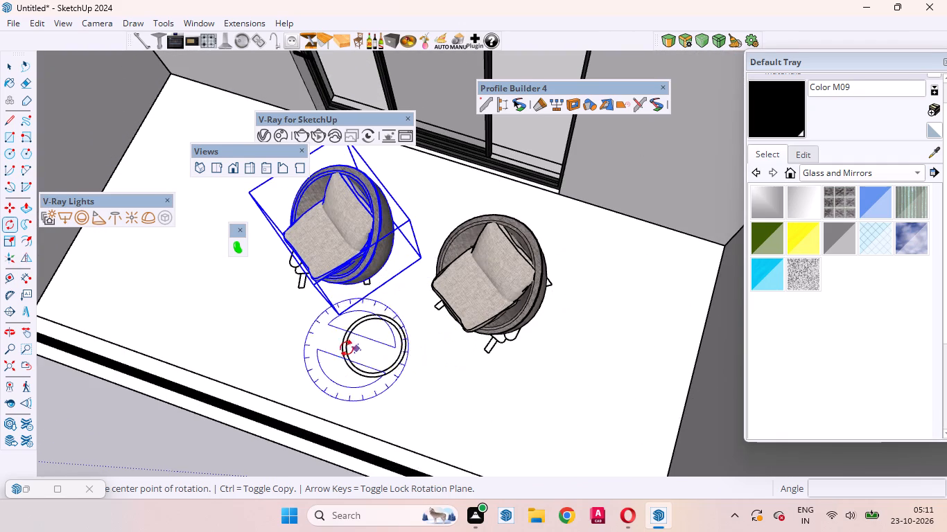
{"action": "left_click", "coordinate": [327, 349]}
{"action": "left_click", "coordinate": [367, 338]}
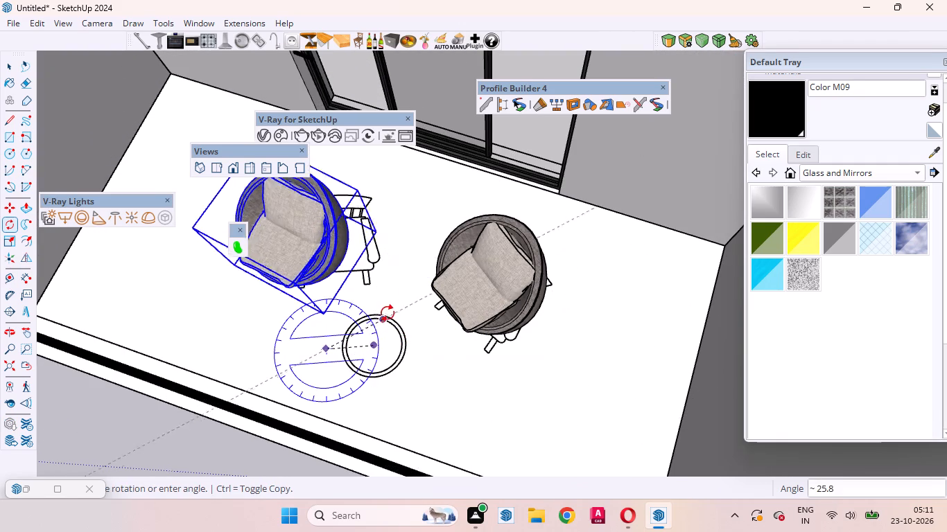
{"action": "left_click", "coordinate": [383, 269]}
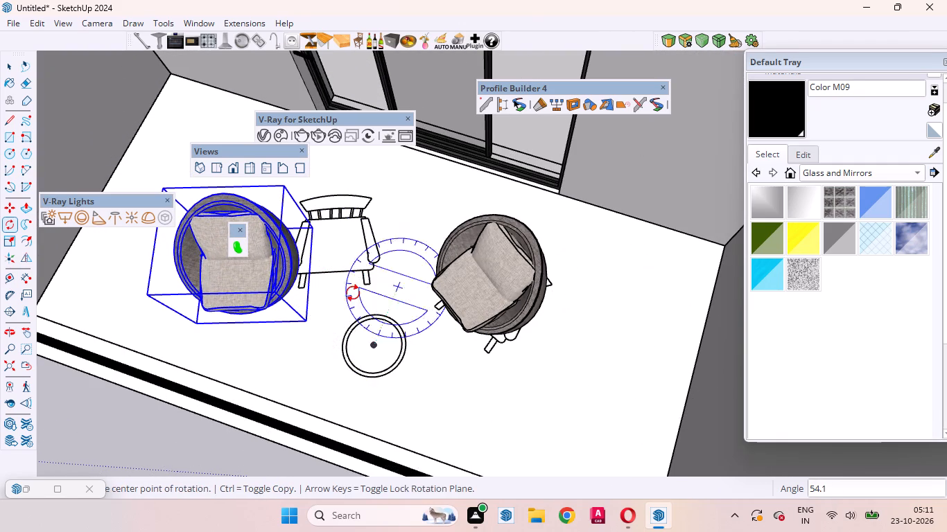
Move the rotated chair copy about 1' 10 7/8" back onto its drawn chair outline.
{"action": "scroll", "coordinate": [415, 307], "scroll_direction": "down", "scroll_amount": 4}
{"action": "scroll", "coordinate": [347, 318], "scroll_direction": "up", "scroll_amount": 5}
{"action": "middle_click_drag", "start_coordinate": [343, 321], "coordinate": [363, 312]}
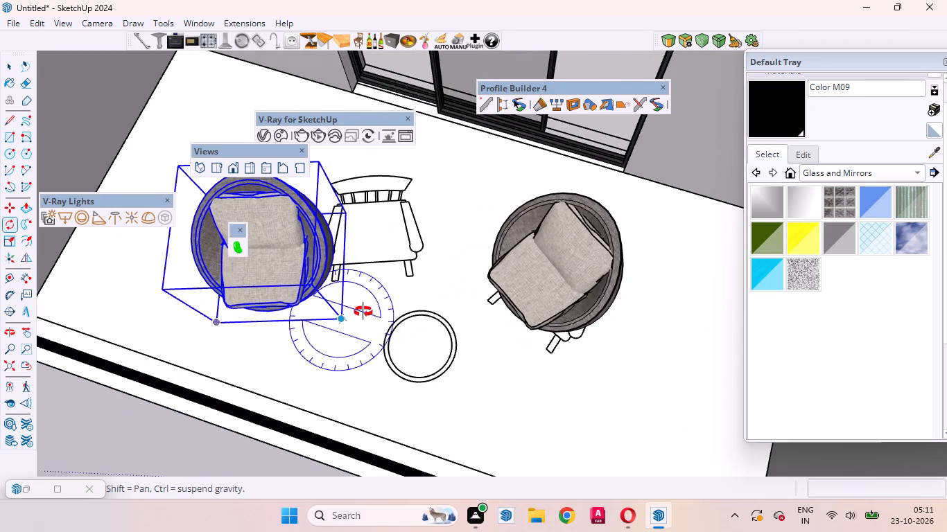
{"action": "middle_click_drag", "start_coordinate": [363, 312], "coordinate": [217, 317]}
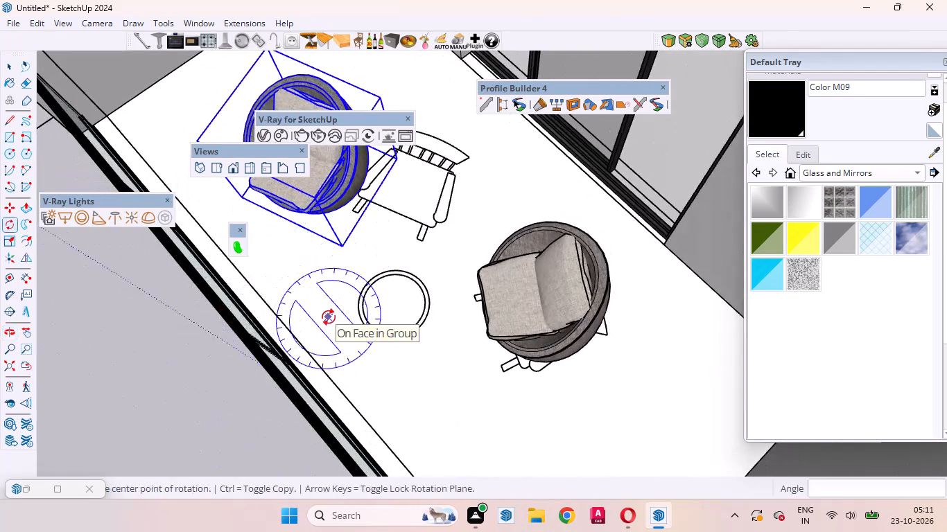
{"action": "key", "text": "space"}
{"action": "type", "text": "m"}
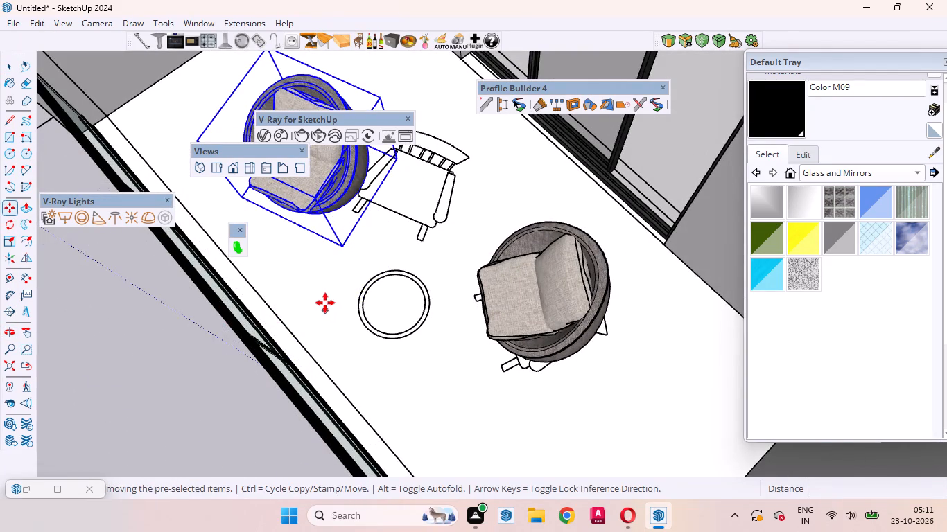
{"action": "left_click", "coordinate": [329, 290]}
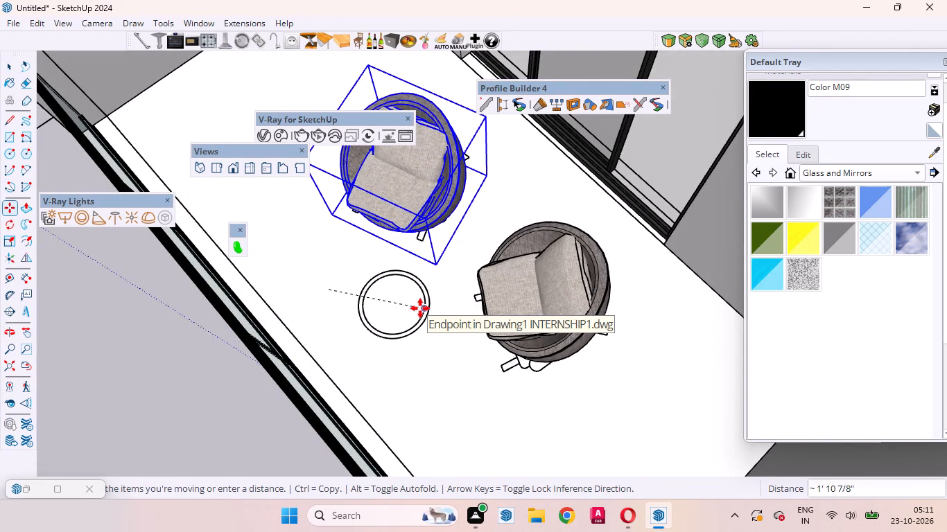
{"action": "left_click", "coordinate": [420, 308]}
{"action": "key", "text": "space"}
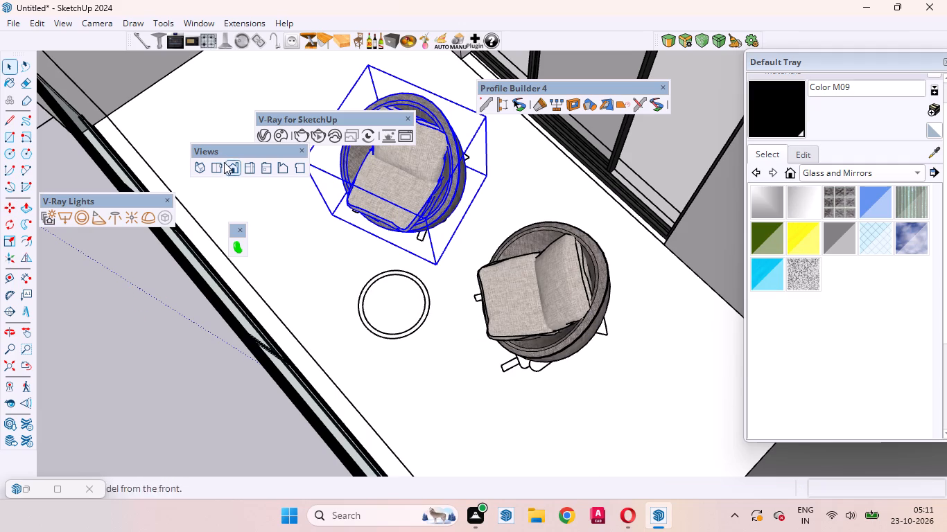
{"action": "left_click", "coordinate": [119, 277]}
Examine both balcony chairs' fit against the drawn layout, up close and from outside the railing.
{"action": "scroll", "coordinate": [453, 284], "scroll_direction": "down", "scroll_amount": 5}
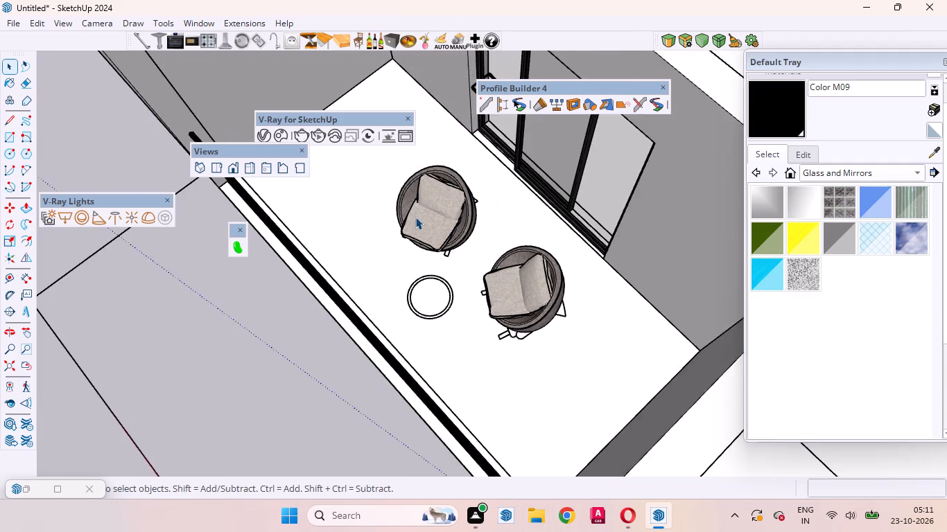
{"action": "scroll", "coordinate": [415, 217], "scroll_direction": "up", "scroll_amount": 5}
{"action": "middle_click_drag", "start_coordinate": [461, 269], "coordinate": [745, 205]}
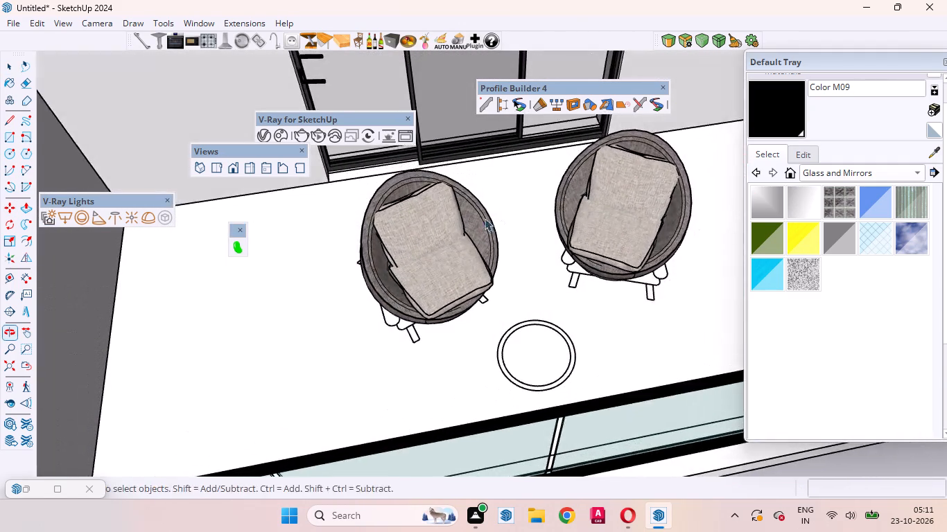
{"action": "scroll", "coordinate": [479, 256], "scroll_direction": "up", "scroll_amount": 4}
{"action": "left_click", "coordinate": [387, 369]}
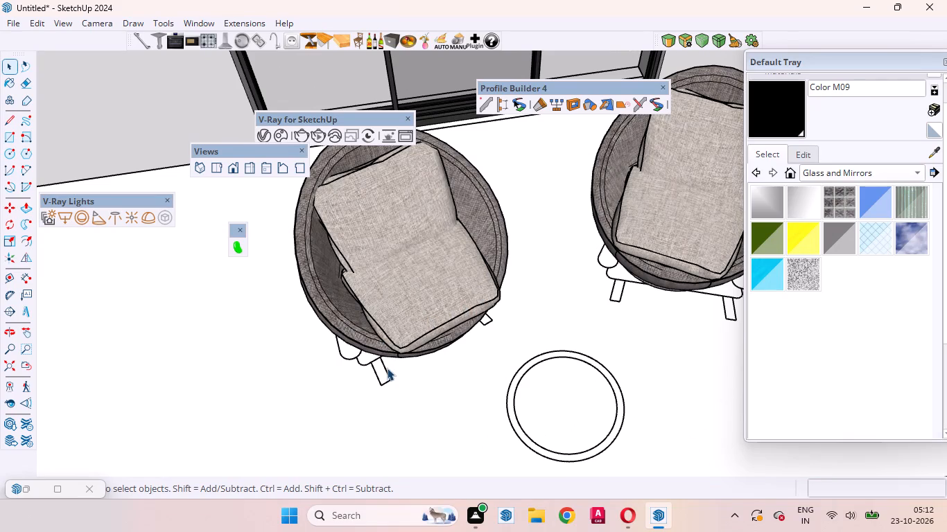
{"action": "left_click", "coordinate": [384, 368]}
{"action": "scroll", "coordinate": [344, 344], "scroll_direction": "down", "scroll_amount": 16}
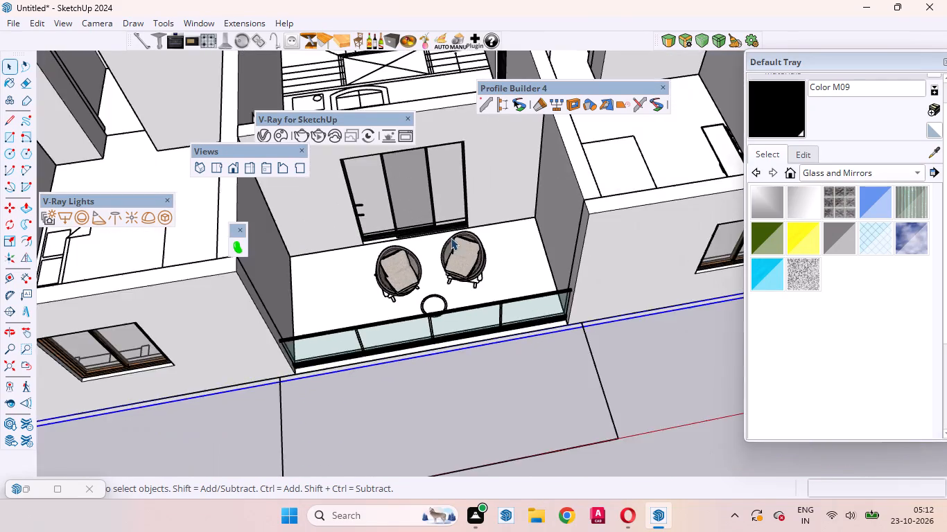
{"action": "scroll", "coordinate": [467, 256], "scroll_direction": "up", "scroll_amount": 5}
{"action": "middle_click_drag", "start_coordinate": [414, 304], "coordinate": [458, 193]}
{"action": "scroll", "coordinate": [352, 224], "scroll_direction": "down", "scroll_amount": 11}
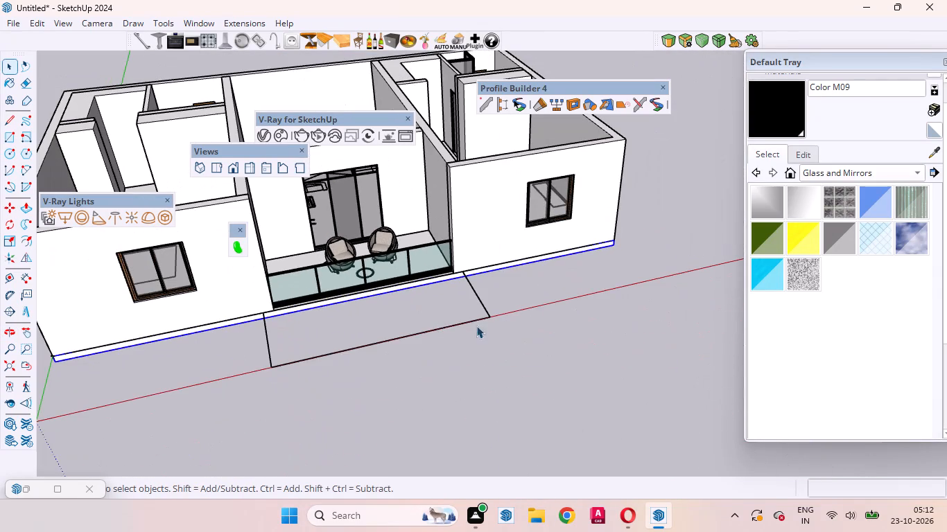
{"action": "left_click", "coordinate": [577, 311]}
{"action": "middle_click_drag", "start_coordinate": [324, 258], "coordinate": [544, 360]}
{"action": "scroll", "coordinate": [490, 339], "scroll_direction": "up", "scroll_amount": 4}
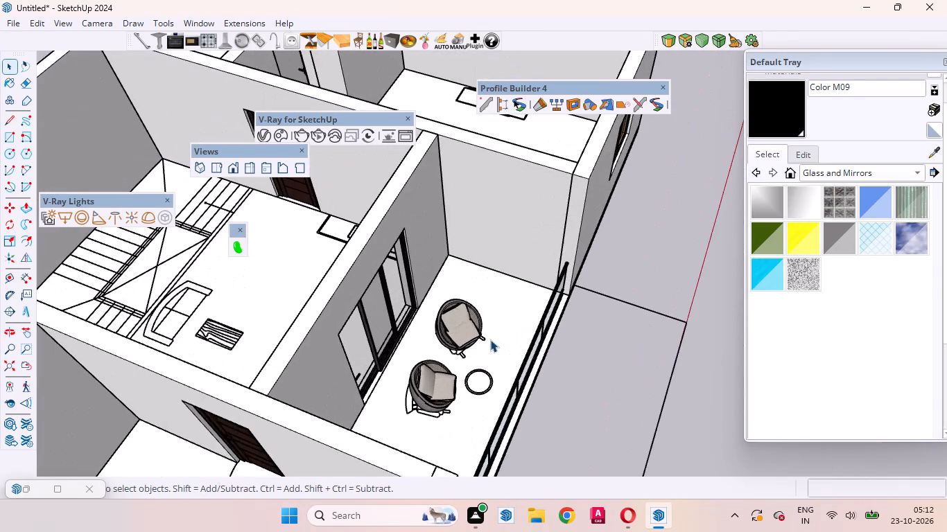
Open the drawn furniture layout group for editing via the bed outline in the bedroom beside the balcony.
{"action": "middle_click_drag", "start_coordinate": [495, 347], "coordinate": [337, 401]}
{"action": "scroll", "coordinate": [316, 402], "scroll_direction": "down", "scroll_amount": 11}
{"action": "scroll", "coordinate": [466, 304], "scroll_direction": "up", "scroll_amount": 3}
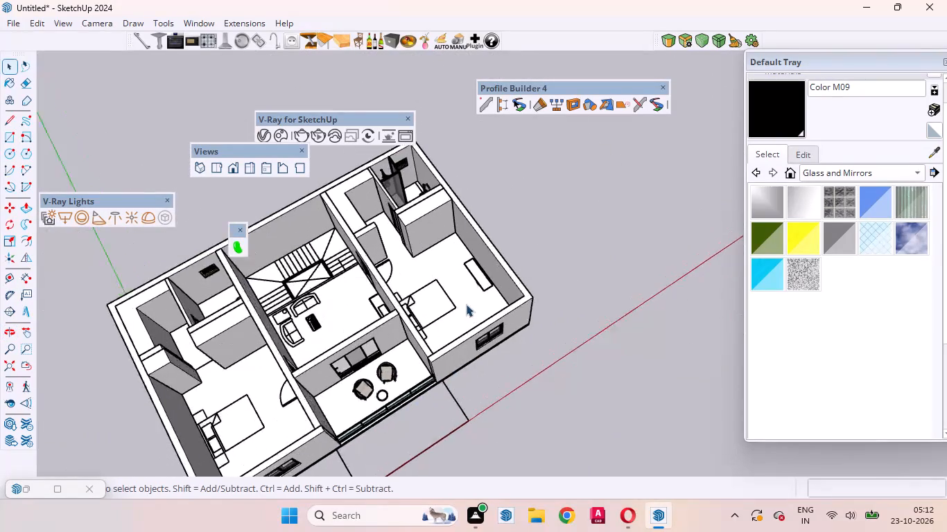
{"action": "scroll", "coordinate": [466, 304], "scroll_direction": "up", "scroll_amount": 3}
{"action": "left_click_drag", "start_coordinate": [401, 260], "coordinate": [485, 344]}
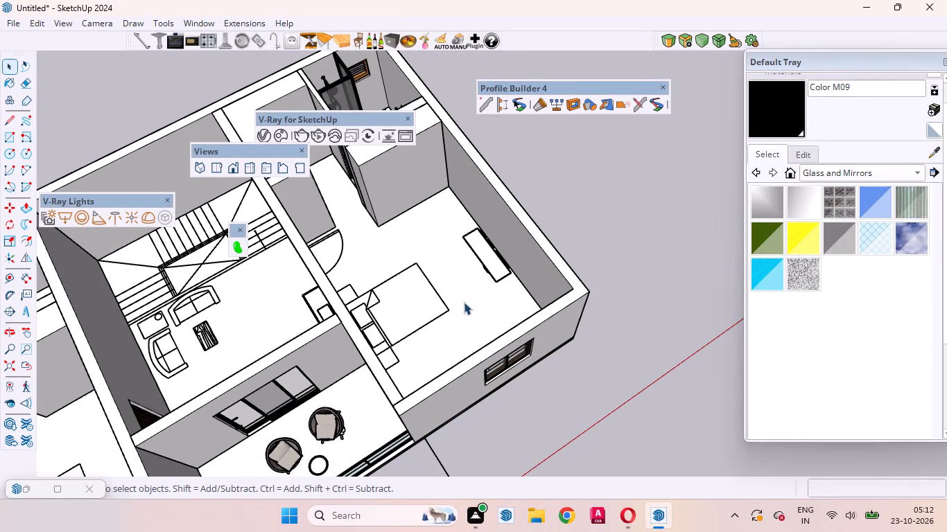
{"action": "triple_click", "coordinate": [441, 299]}
{"action": "double_click", "coordinate": [441, 299]}
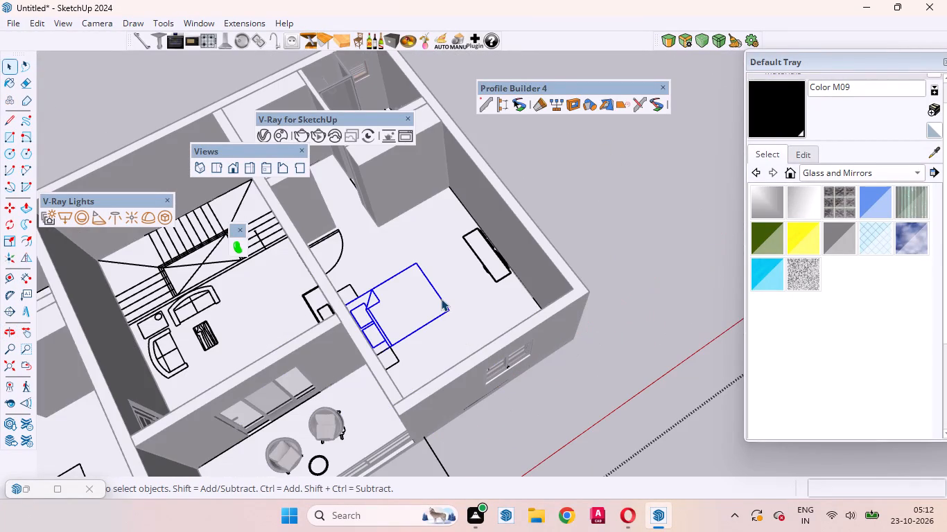
{"action": "left_click", "coordinate": [612, 253]}
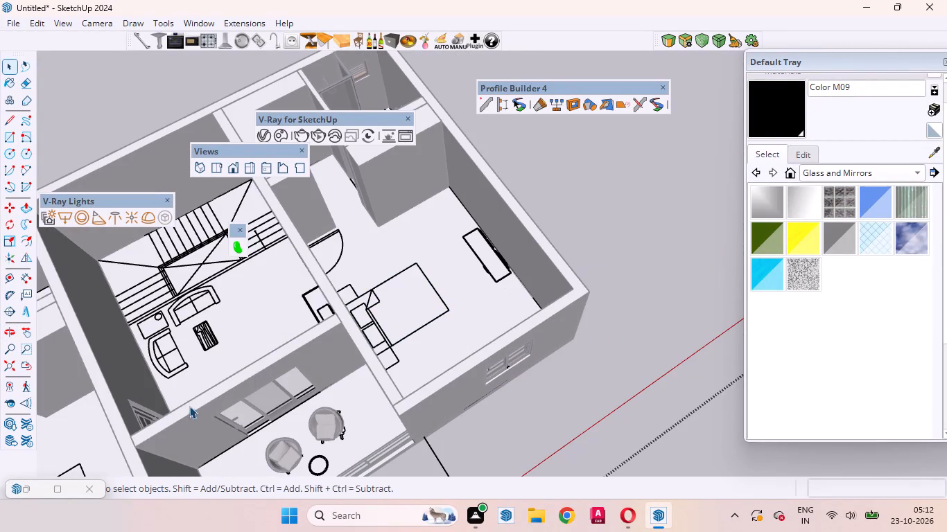
Delete the drawn chair outline beneath the balcony chair nearest the end wall.
{"action": "scroll", "coordinate": [330, 352], "scroll_direction": "down", "scroll_amount": 4}
{"action": "scroll", "coordinate": [357, 400], "scroll_direction": "up", "scroll_amount": 14}
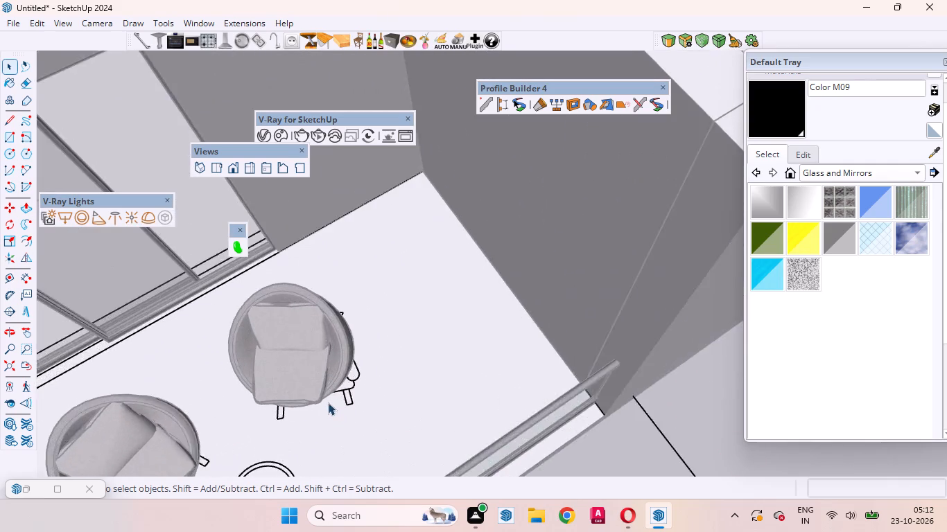
{"action": "scroll", "coordinate": [328, 402], "scroll_direction": "up", "scroll_amount": 5}
{"action": "scroll", "coordinate": [336, 405], "scroll_direction": "down", "scroll_amount": 2}
{"action": "scroll", "coordinate": [336, 405], "scroll_direction": "up", "scroll_amount": 2}
{"action": "left_click", "coordinate": [348, 382]}
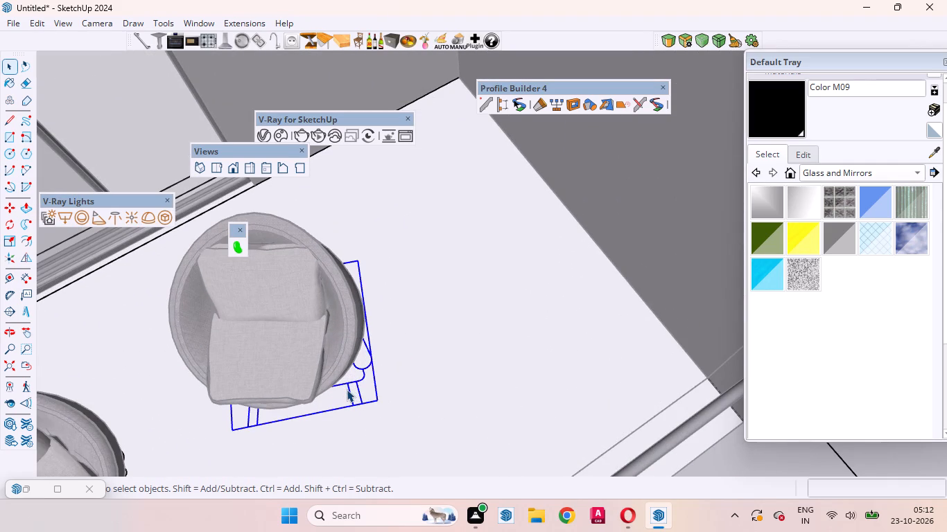
{"action": "key", "text": "Print"}
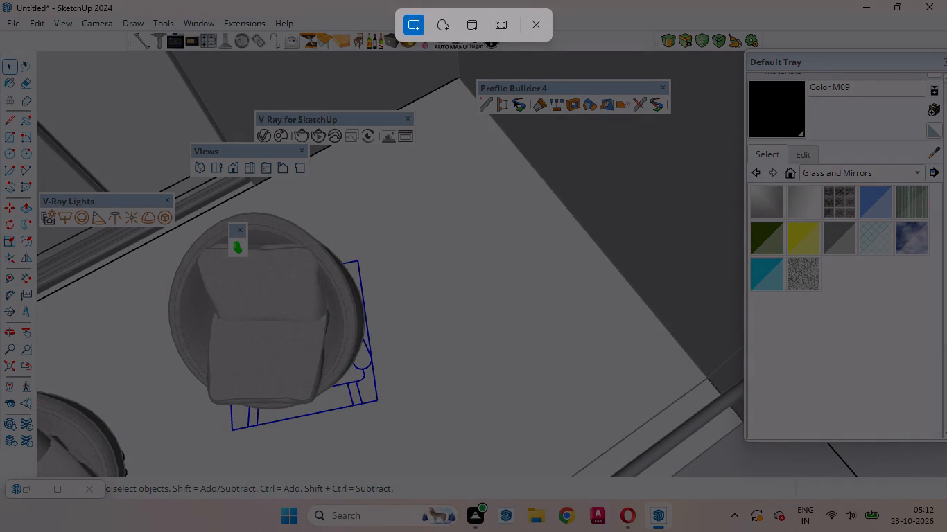
{"action": "key", "text": "space"}
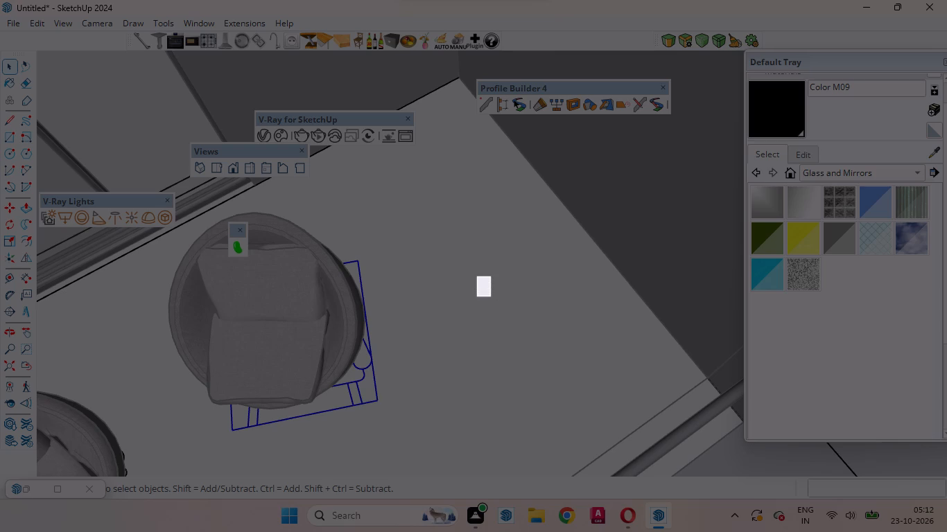
{"action": "key", "text": "space"}
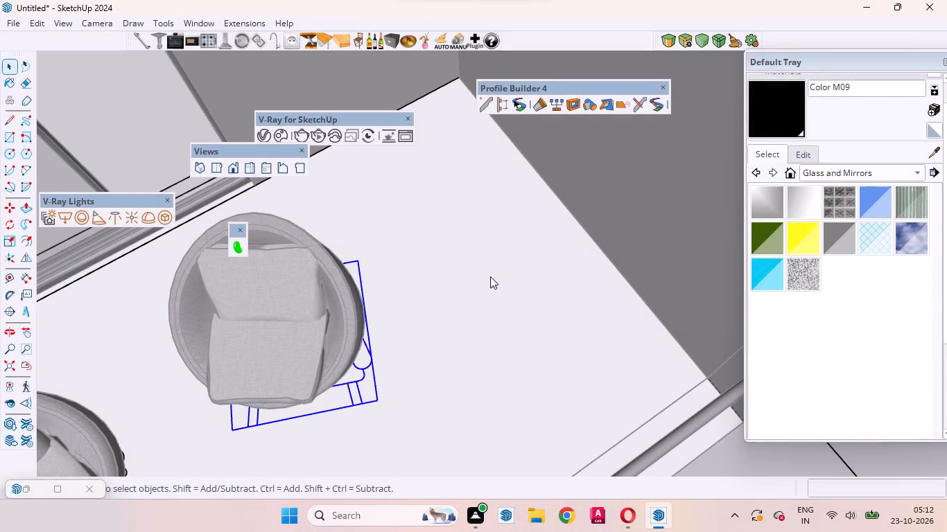
{"action": "key", "text": "Page_Up"}
{"action": "key", "text": "Page_Down"}
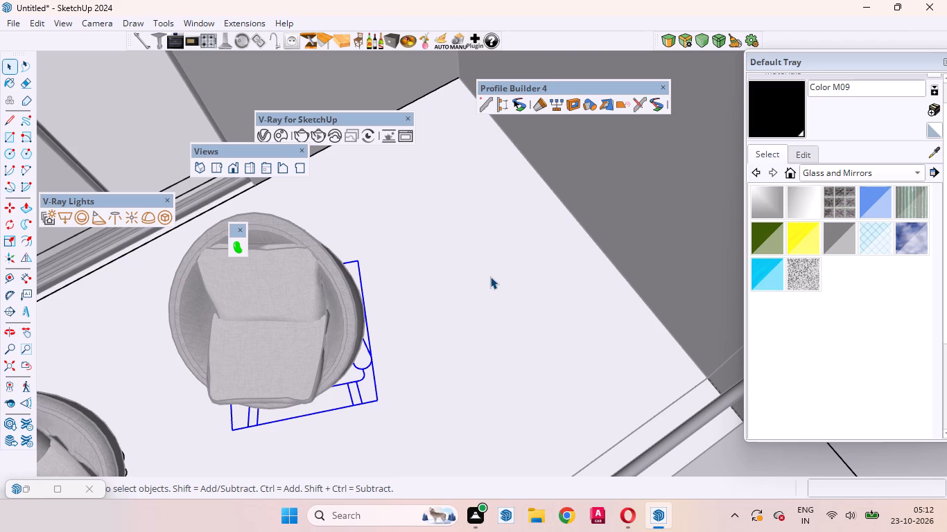
{"action": "key", "text": "Delete"}
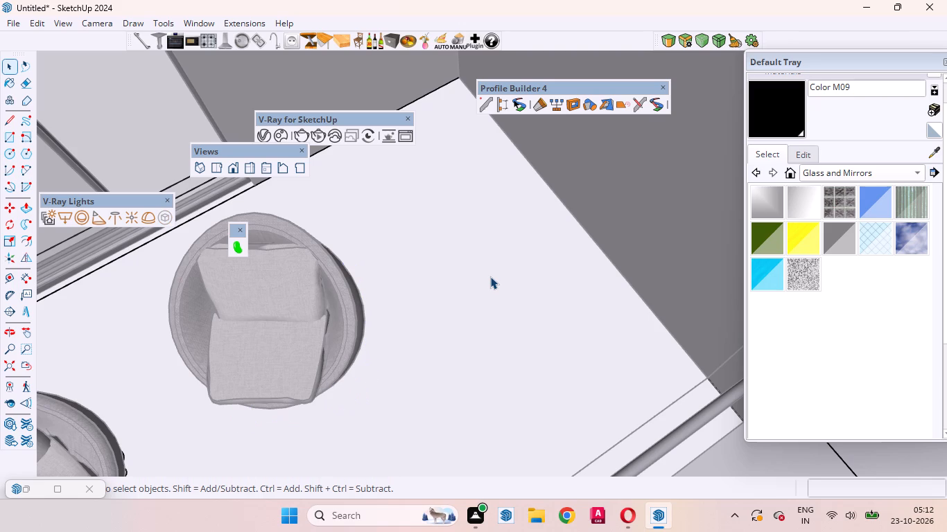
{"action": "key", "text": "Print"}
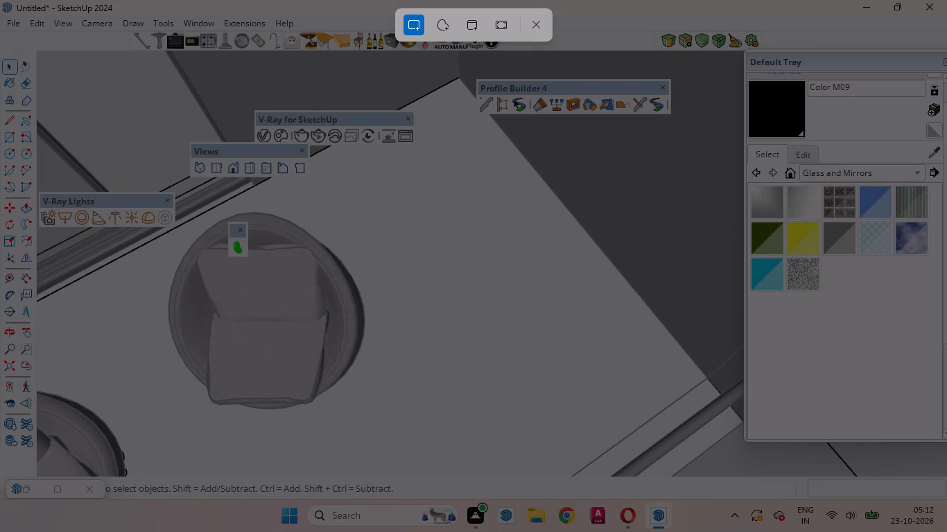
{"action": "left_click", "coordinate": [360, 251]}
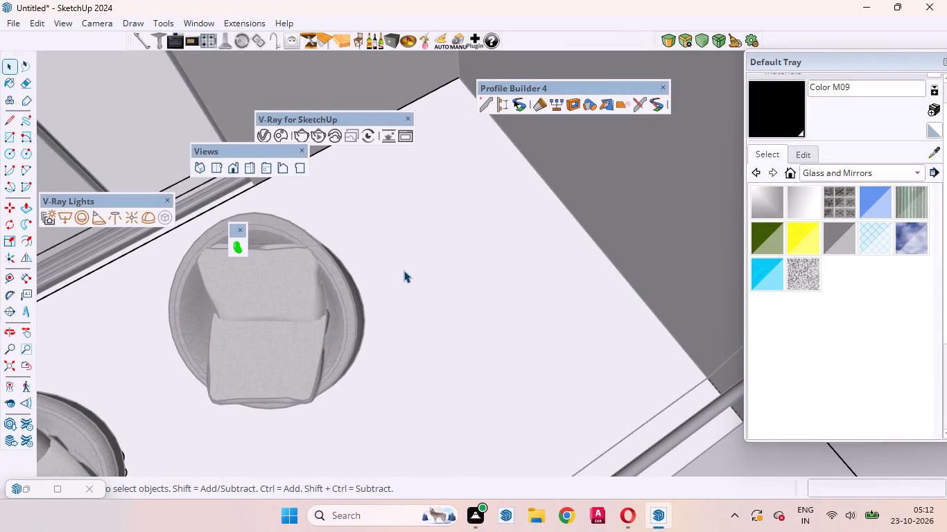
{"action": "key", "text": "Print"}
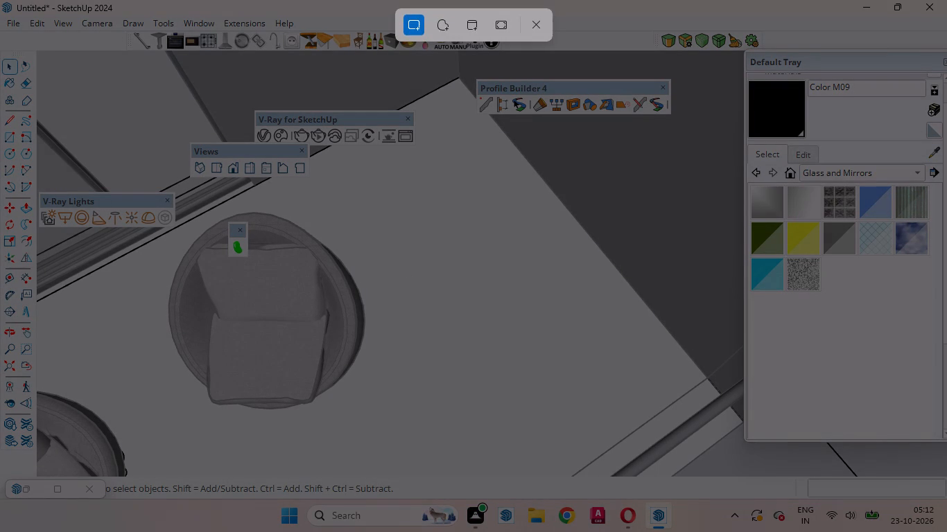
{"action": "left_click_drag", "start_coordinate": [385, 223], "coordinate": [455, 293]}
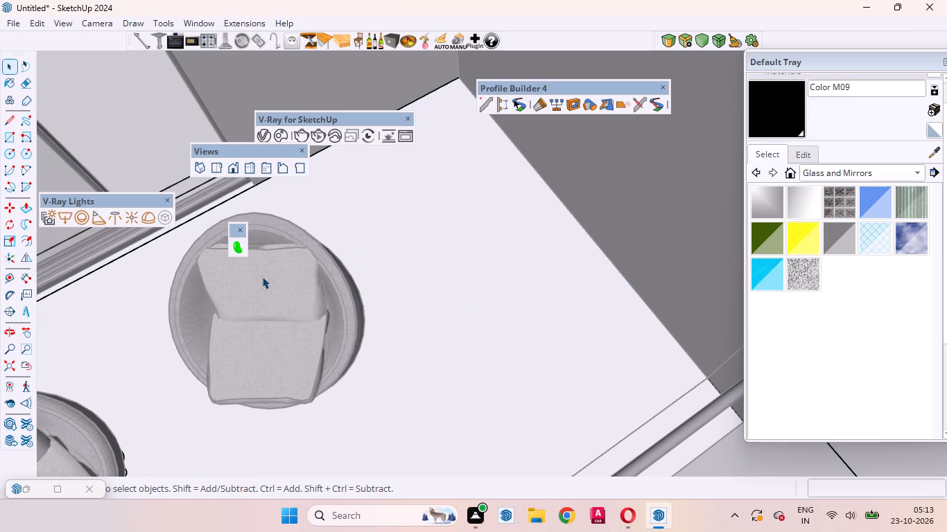
Delete the remaining drawn chair outline beneath the other balcony chair, beside the drawn round table.
{"action": "scroll", "coordinate": [431, 184], "scroll_direction": "down", "scroll_amount": 11}
{"action": "scroll", "coordinate": [358, 293], "scroll_direction": "up", "scroll_amount": 12}
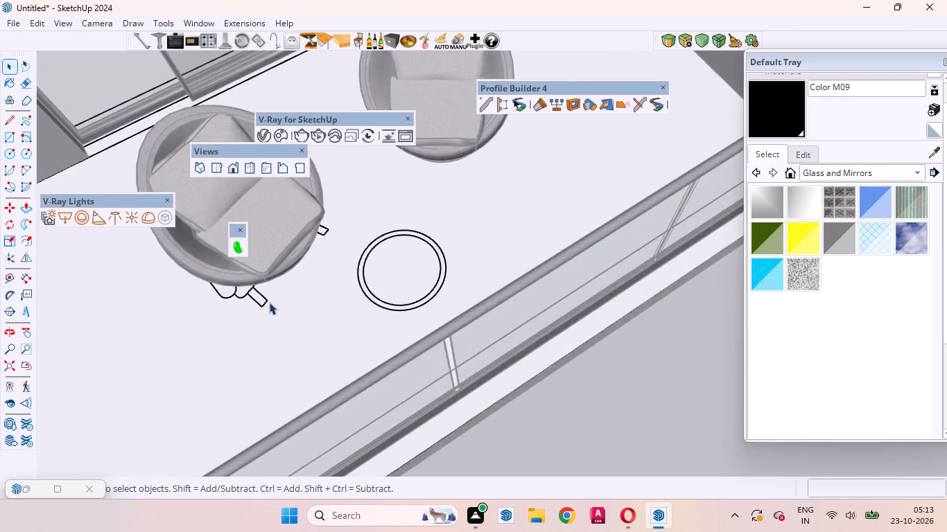
{"action": "scroll", "coordinate": [269, 302], "scroll_direction": "up", "scroll_amount": 3}
{"action": "left_click", "coordinate": [253, 290]}
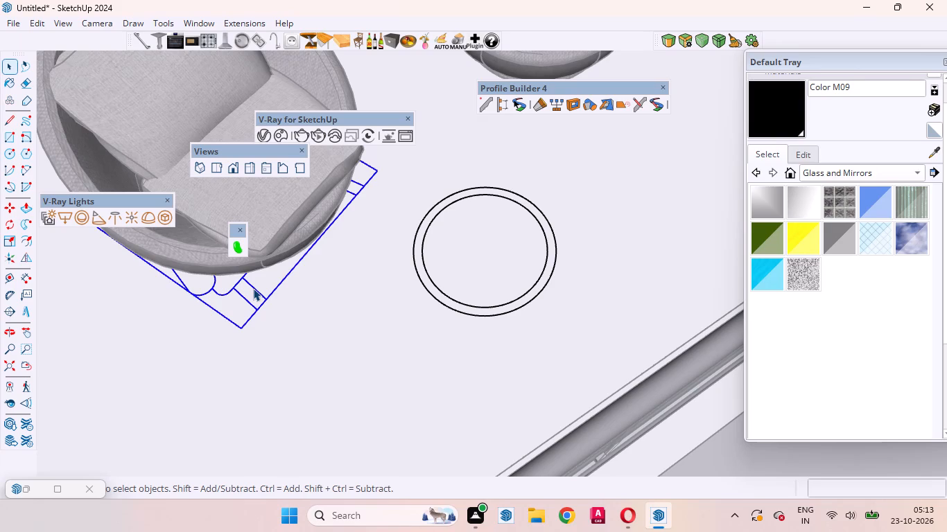
{"action": "key", "text": "Delete"}
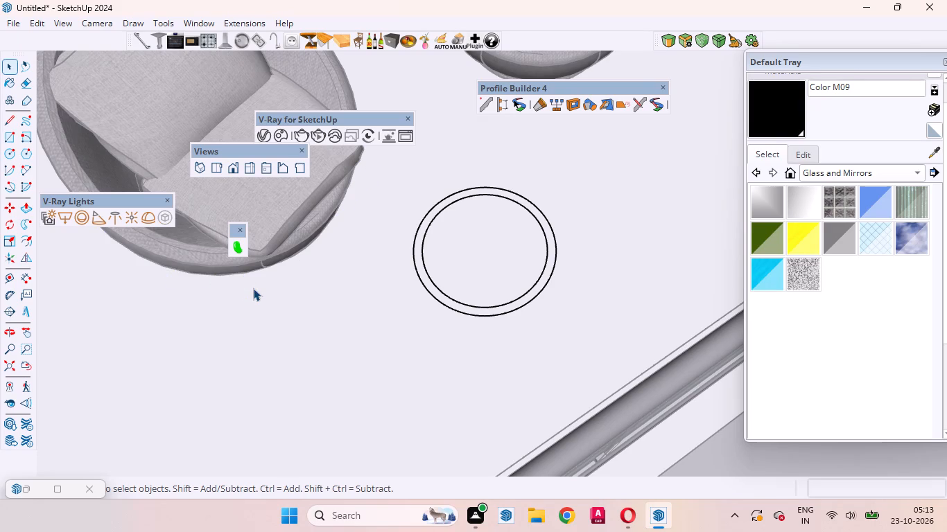
Search 3D Warehouse for "balcony table".
{"action": "scroll", "coordinate": [260, 278], "scroll_direction": "down", "scroll_amount": 5}
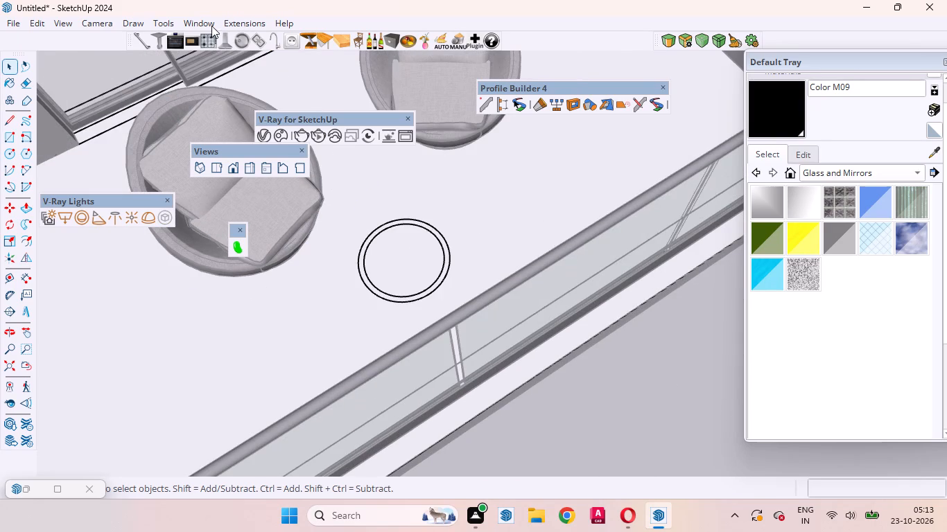
{"action": "left_click", "coordinate": [209, 26]}
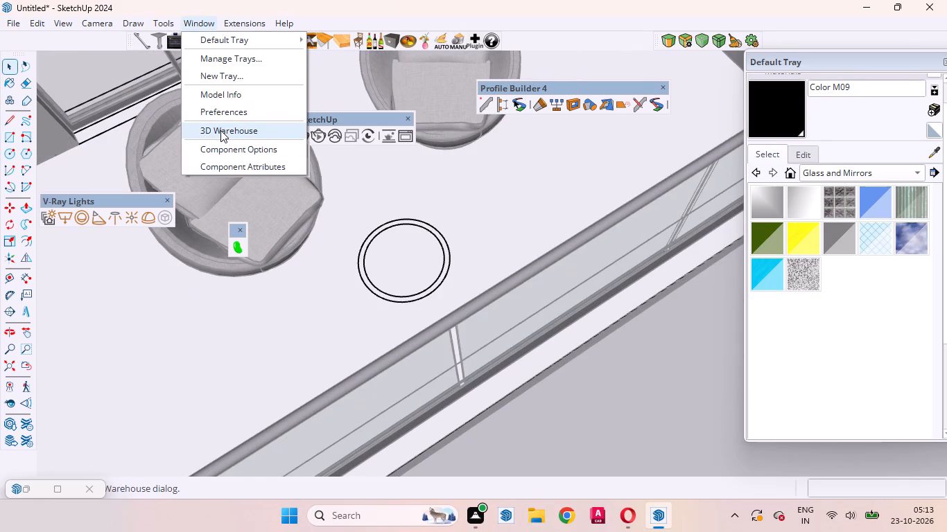
{"action": "left_click", "coordinate": [220, 130]}
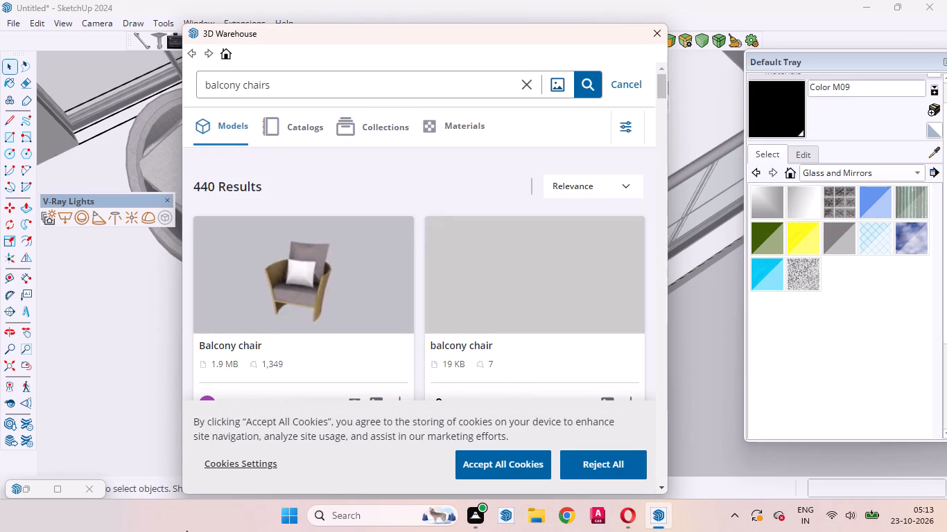
{"action": "left_click", "coordinate": [290, 92]}
{"action": "key", "text": "BackSpace"}
{"action": "key", "text": "BackSpace"}
{"action": "key", "text": "BackSpace"}
{"action": "key", "text": "BackSpace"}
{"action": "key", "text": "BackSpace"}
{"action": "key", "text": "BackSpace"}
{"action": "type", "text": "tab"}
{"action": "key", "text": "l"}
{"action": "key", "text": "e"}
{"action": "key", "text": "Return"}
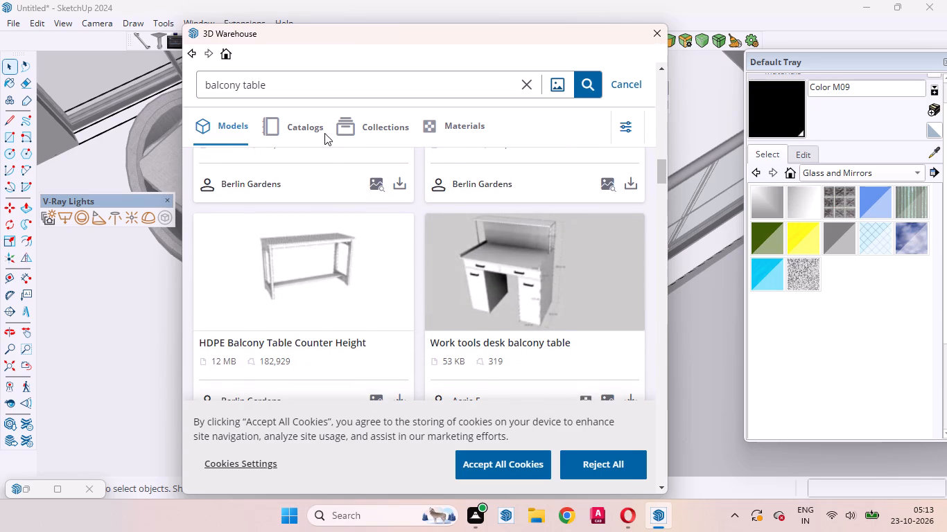
Change the 3D Warehouse search to "coffe table".
{"action": "left_click", "coordinate": [242, 85]}
{"action": "key", "text": "BackSpace"}
{"action": "key", "text": "BackSpace"}
{"action": "key", "text": "BackSpace"}
{"action": "key", "text": "BackSpace"}
{"action": "key", "text": "BackSpace"}
{"action": "key", "text": "BackSpace"}
{"action": "key", "text": "BackSpace"}
{"action": "key", "text": "BackSpace"}
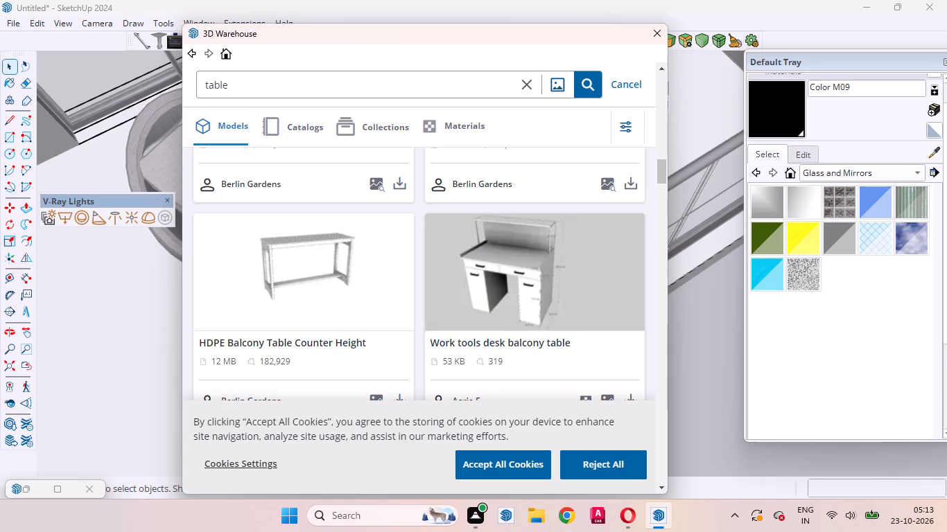
{"action": "type", "text": "coffe"}
{"action": "key", "text": "space"}
{"action": "key", "text": "Return"}
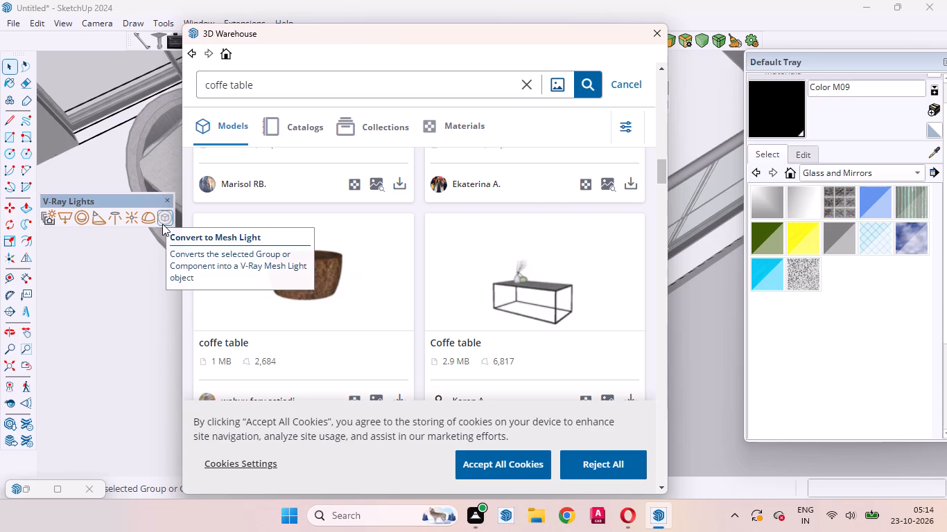
Browse the "coffe table" results in 3D Warehouse for a small table suited to the two balcony chairs.
{"action": "scroll", "coordinate": [440, 213], "scroll_direction": "up", "scroll_amount": 7}
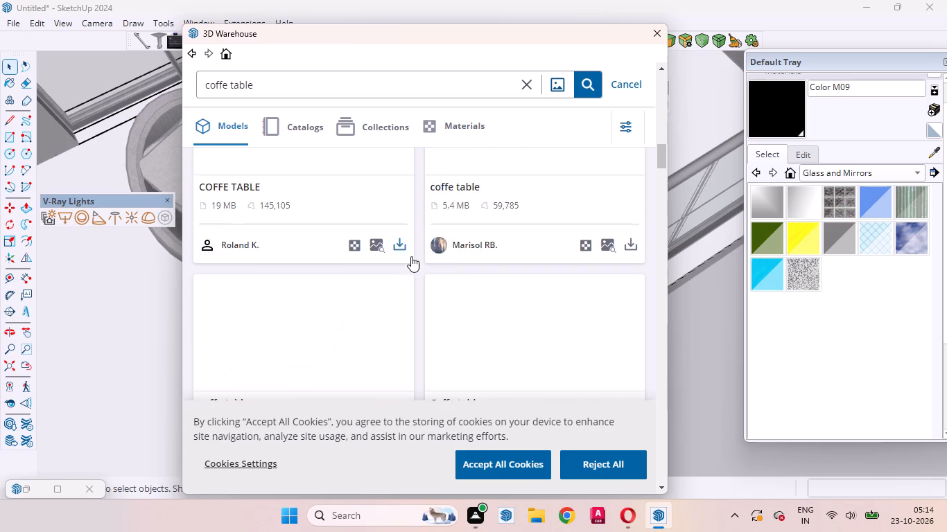
{"action": "scroll", "coordinate": [411, 256], "scroll_direction": "up", "scroll_amount": 20}
{"action": "scroll", "coordinate": [411, 256], "scroll_direction": "up", "scroll_amount": 7}
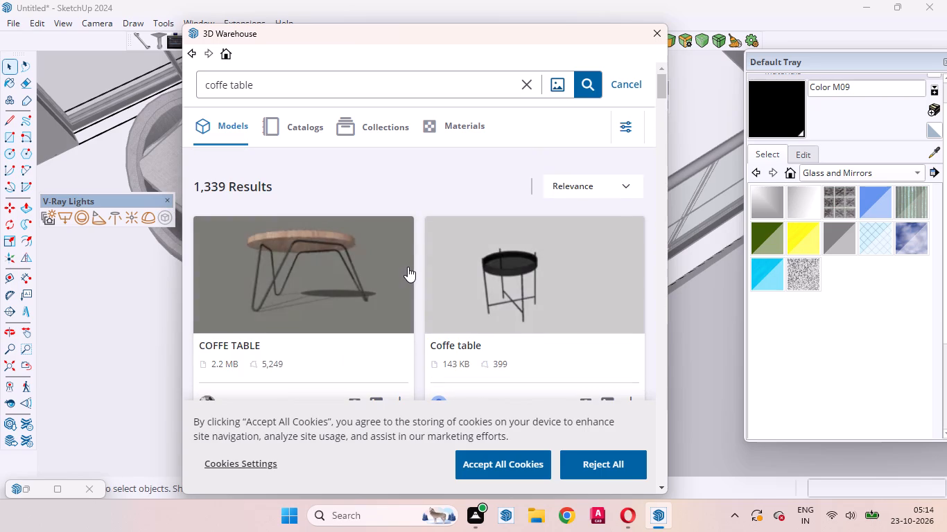
{"action": "scroll", "coordinate": [408, 267], "scroll_direction": "down", "scroll_amount": 3}
{"action": "scroll", "coordinate": [408, 271], "scroll_direction": "up", "scroll_amount": 1}
{"action": "scroll", "coordinate": [408, 271], "scroll_direction": "down", "scroll_amount": 2}
{"action": "scroll", "coordinate": [408, 271], "scroll_direction": "up", "scroll_amount": 2}
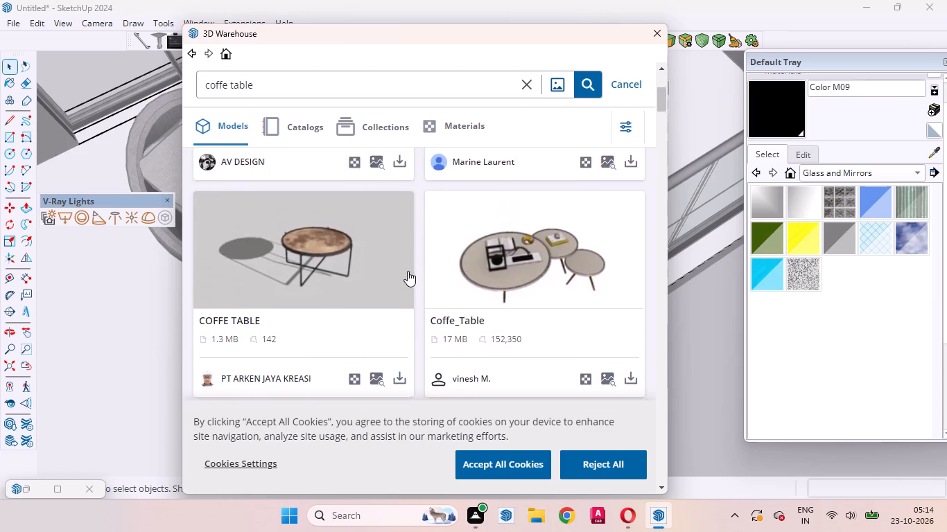
{"action": "scroll", "coordinate": [408, 271], "scroll_direction": "up", "scroll_amount": 1}
{"action": "scroll", "coordinate": [408, 271], "scroll_direction": "down", "scroll_amount": 1}
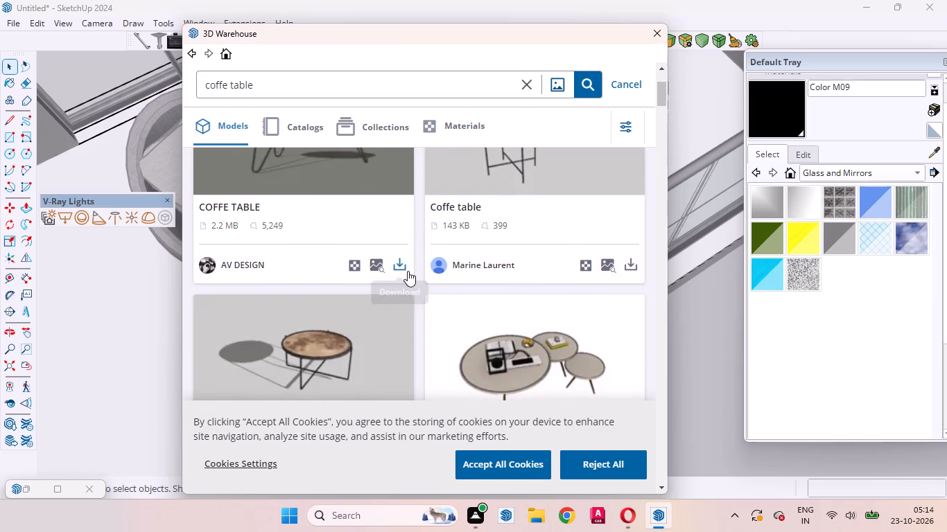
{"action": "scroll", "coordinate": [408, 271], "scroll_direction": "down", "scroll_amount": 1}
{"action": "scroll", "coordinate": [407, 271], "scroll_direction": "up", "scroll_amount": 1}
{"action": "scroll", "coordinate": [407, 271], "scroll_direction": "down", "scroll_amount": 2}
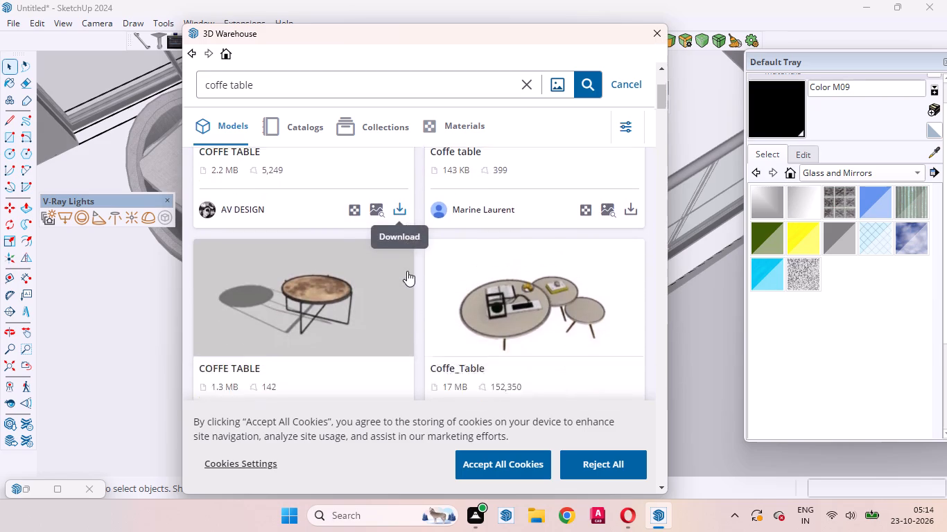
{"action": "scroll", "coordinate": [407, 271], "scroll_direction": "down", "scroll_amount": 3}
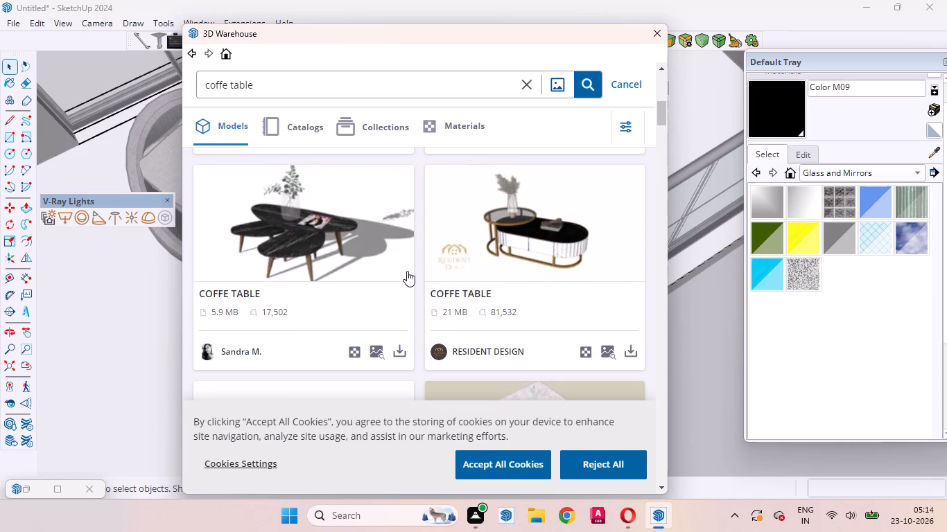
{"action": "scroll", "coordinate": [406, 272], "scroll_direction": "up", "scroll_amount": 1}
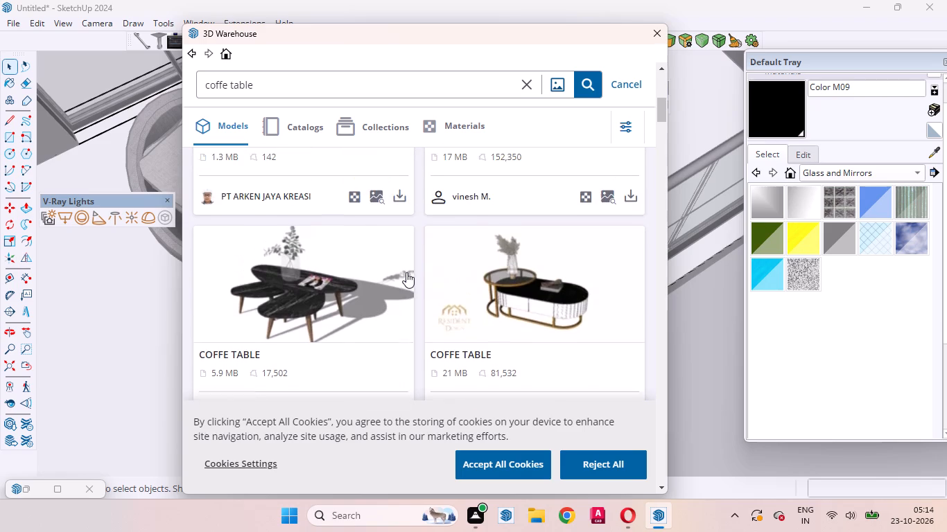
{"action": "scroll", "coordinate": [406, 272], "scroll_direction": "down", "scroll_amount": 3}
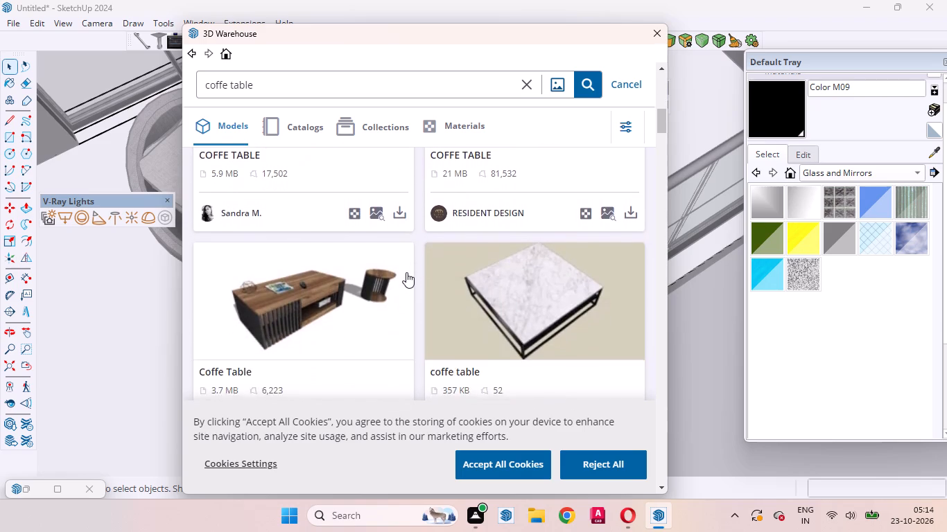
{"action": "scroll", "coordinate": [406, 272], "scroll_direction": "down", "scroll_amount": 2}
{"action": "scroll", "coordinate": [406, 272], "scroll_direction": "up", "scroll_amount": 1}
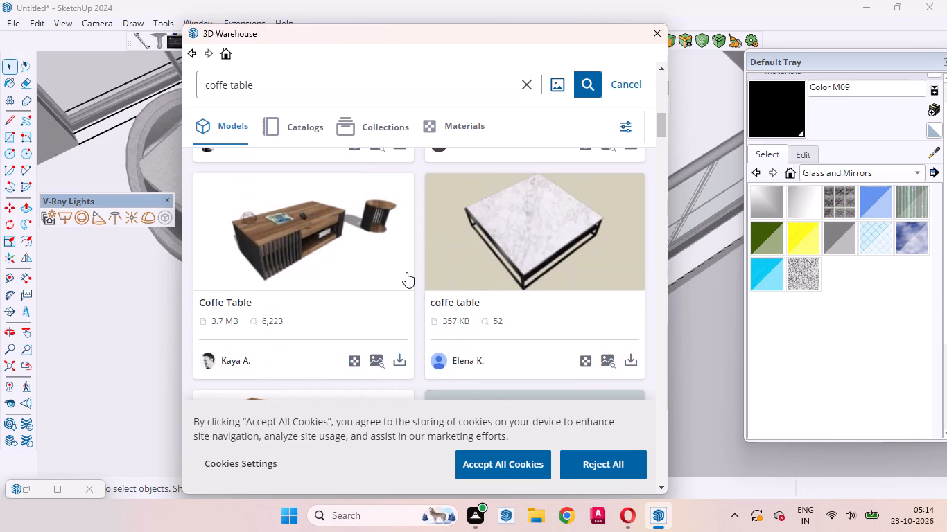
{"action": "scroll", "coordinate": [406, 272], "scroll_direction": "down", "scroll_amount": 3}
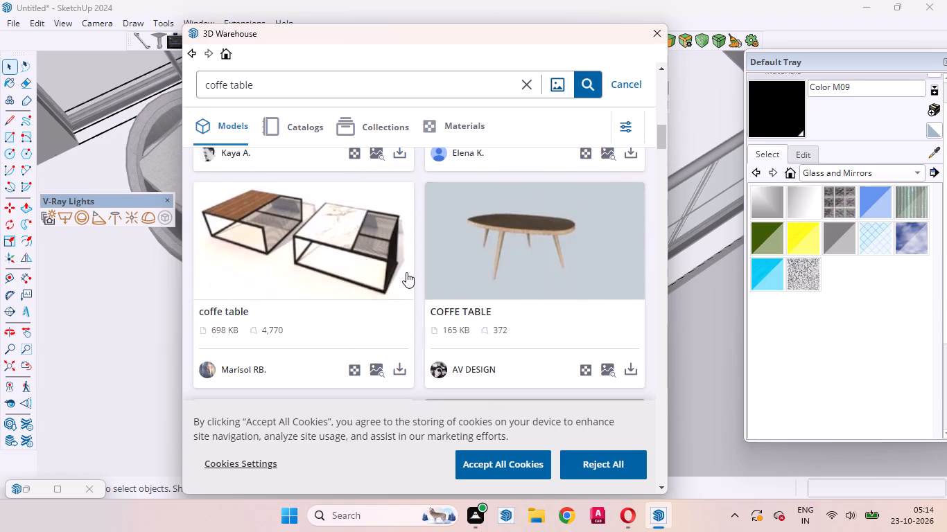
Download the AV DESIGN oval wooden COFFE TABLE into the model and place it on the balcony beside the drawn round table.
{"action": "left_click", "coordinate": [626, 369]}
{"action": "left_click", "coordinate": [367, 274]}
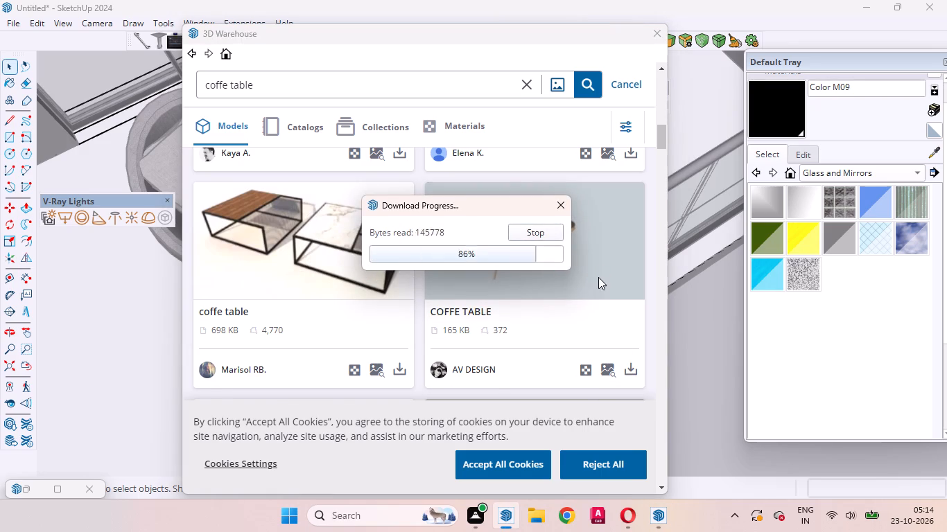
{"action": "scroll", "coordinate": [366, 358], "scroll_direction": "down", "scroll_amount": 5}
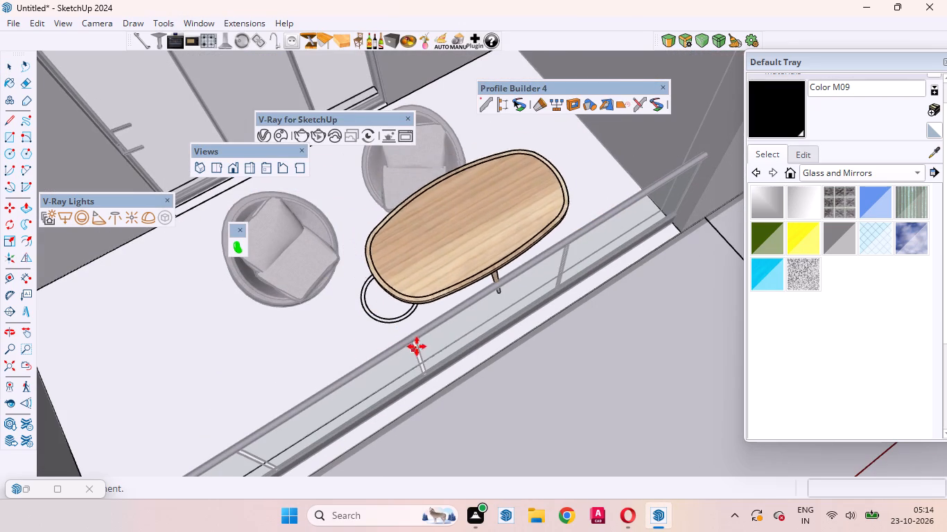
{"action": "left_click", "coordinate": [403, 319]}
Move the oval table about 1' 4 7/8" across the balcony floor, over the drawn round table in front of the chairs.
{"action": "scroll", "coordinate": [453, 272], "scroll_direction": "up", "scroll_amount": 2}
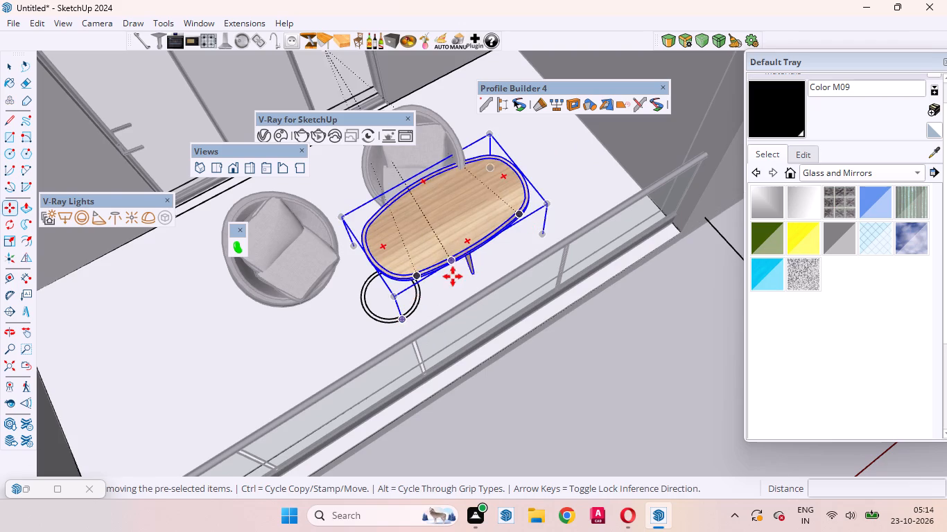
{"action": "scroll", "coordinate": [453, 276], "scroll_direction": "up", "scroll_amount": 3}
{"action": "middle_click_drag", "start_coordinate": [429, 332], "coordinate": [605, 224]}
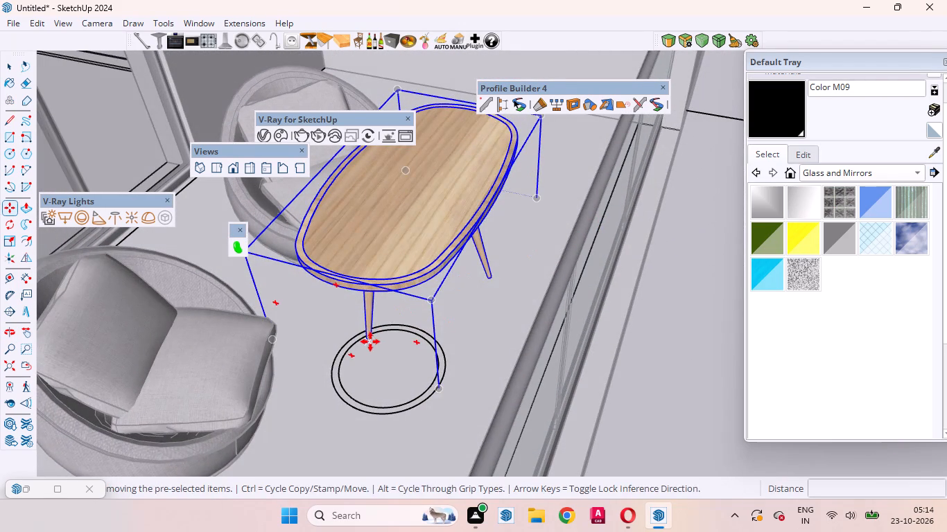
{"action": "left_click", "coordinate": [370, 342]}
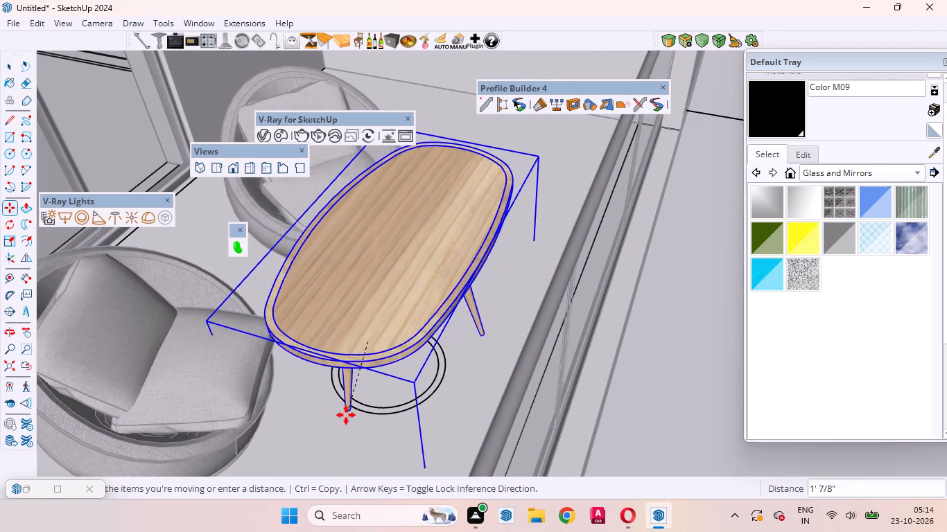
{"action": "left_click", "coordinate": [333, 443]}
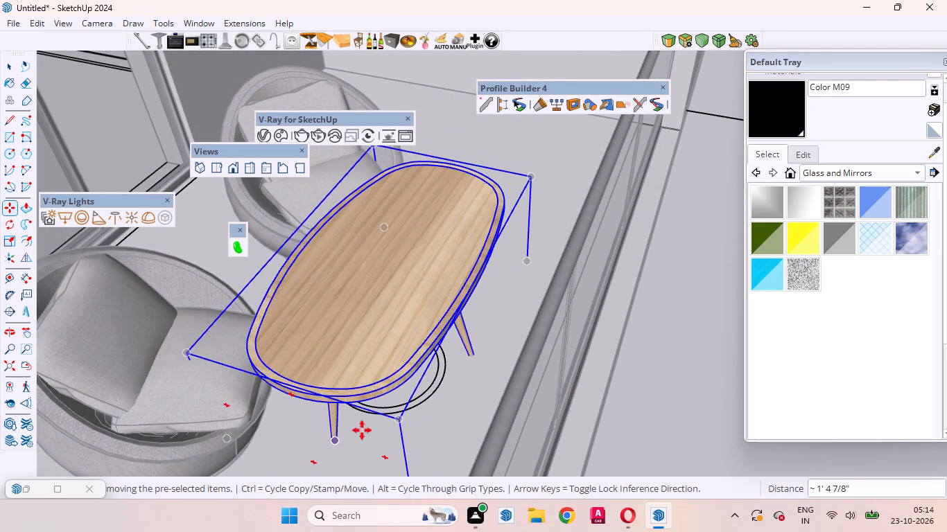
Scale the oval table to about 0.86 on red, 0.61 on blue, 0.75 on green, and again to 0.82 on red.
{"action": "middle_click_drag", "start_coordinate": [532, 361], "coordinate": [203, 446]}
{"action": "scroll", "coordinate": [396, 422], "scroll_direction": "down", "scroll_amount": 10}
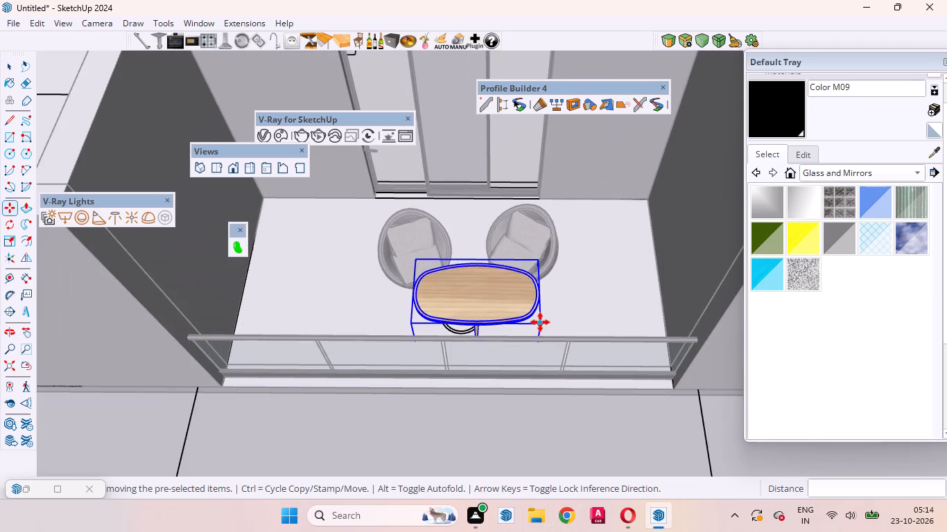
{"action": "key", "text": "s"}
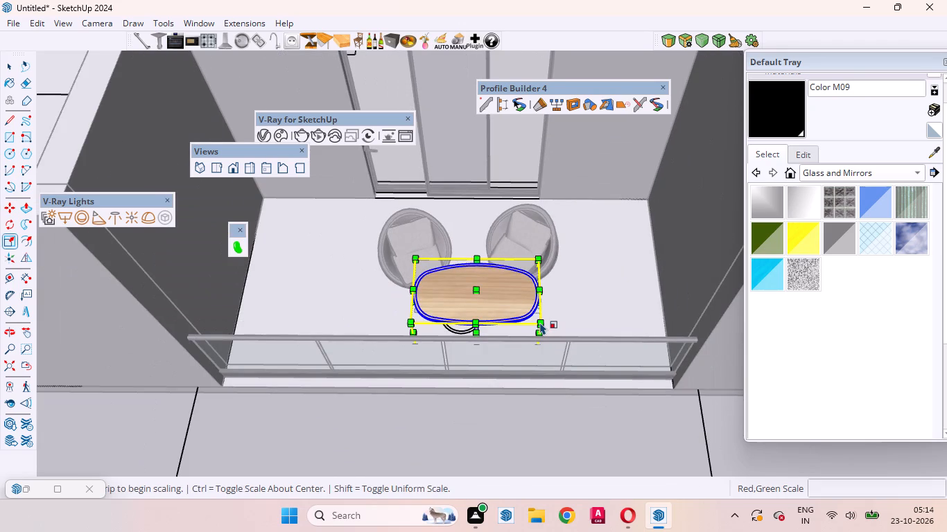
{"action": "left_click", "coordinate": [411, 302]}
{"action": "left_click", "coordinate": [433, 302]}
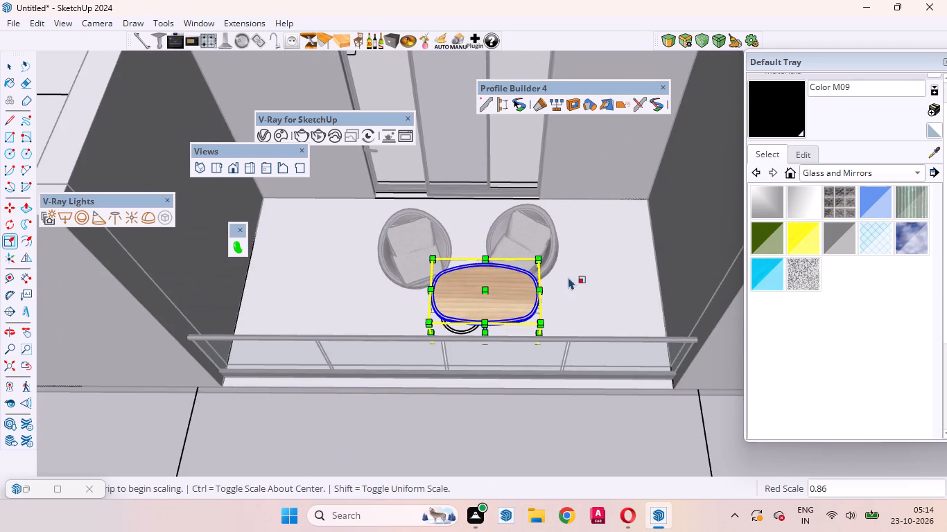
{"action": "left_click", "coordinate": [482, 289]}
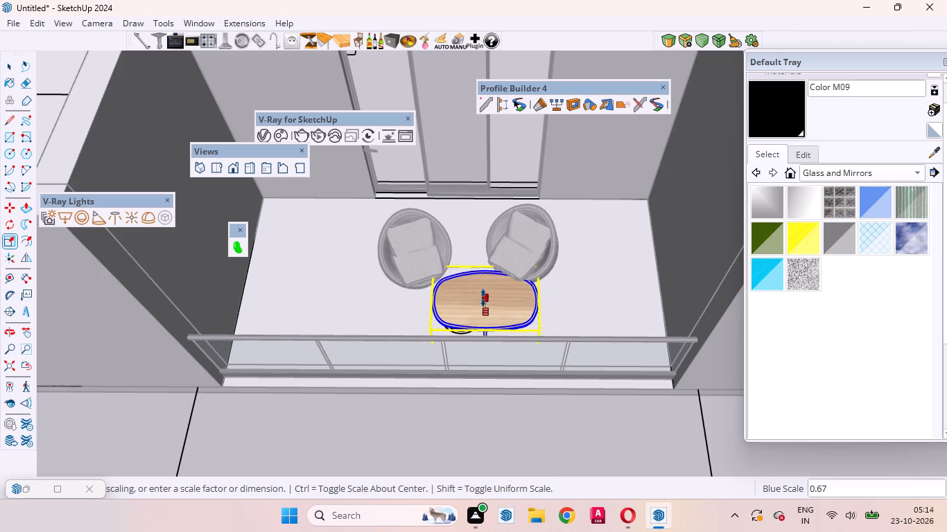
{"action": "left_click", "coordinate": [483, 299]}
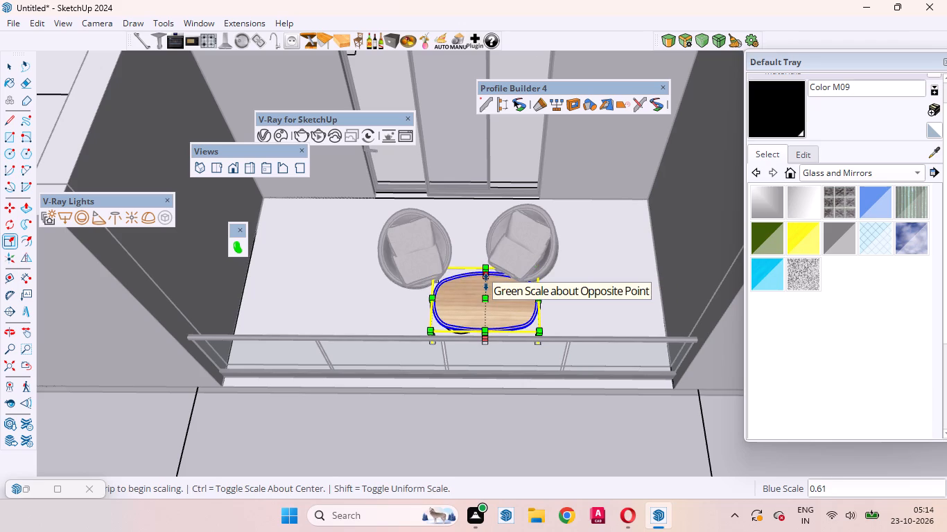
{"action": "left_click", "coordinate": [486, 282]}
{"action": "left_click", "coordinate": [486, 290]}
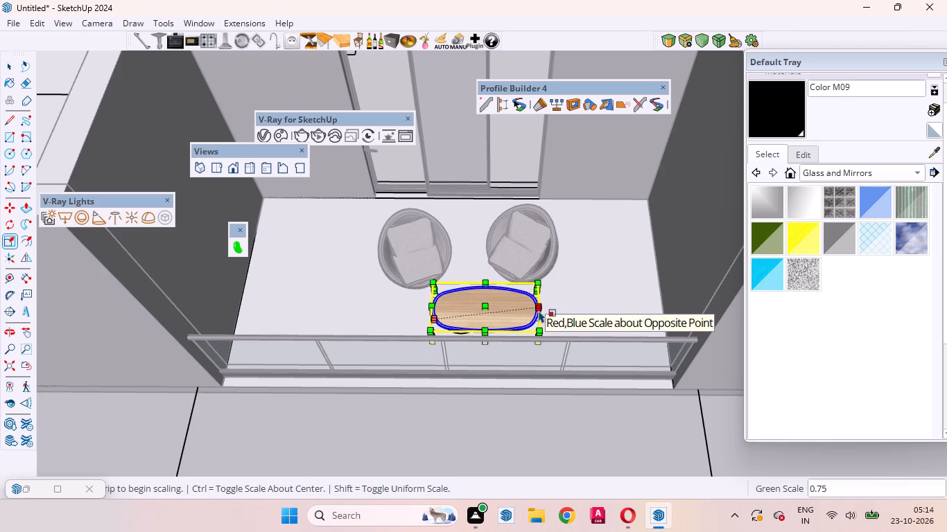
{"action": "left_click", "coordinate": [539, 319]}
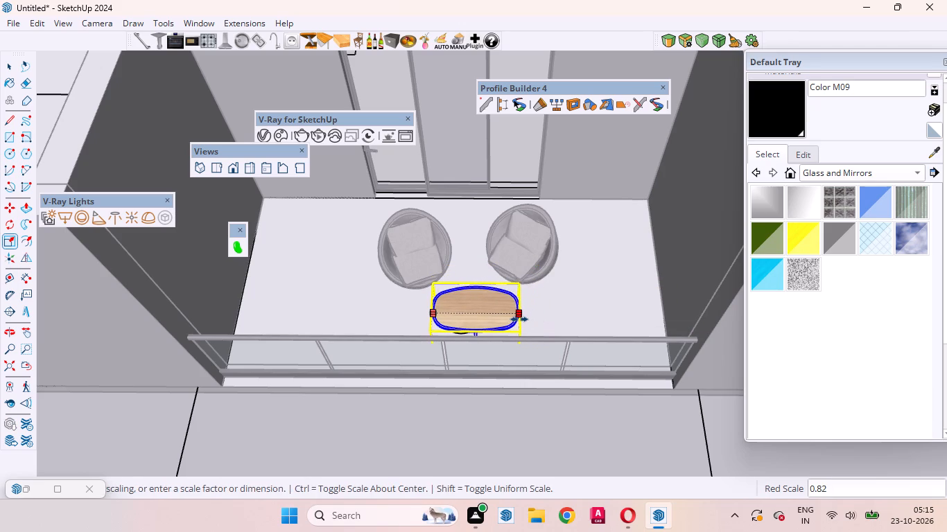
{"action": "left_click", "coordinate": [519, 319]}
{"action": "key", "text": "space"}
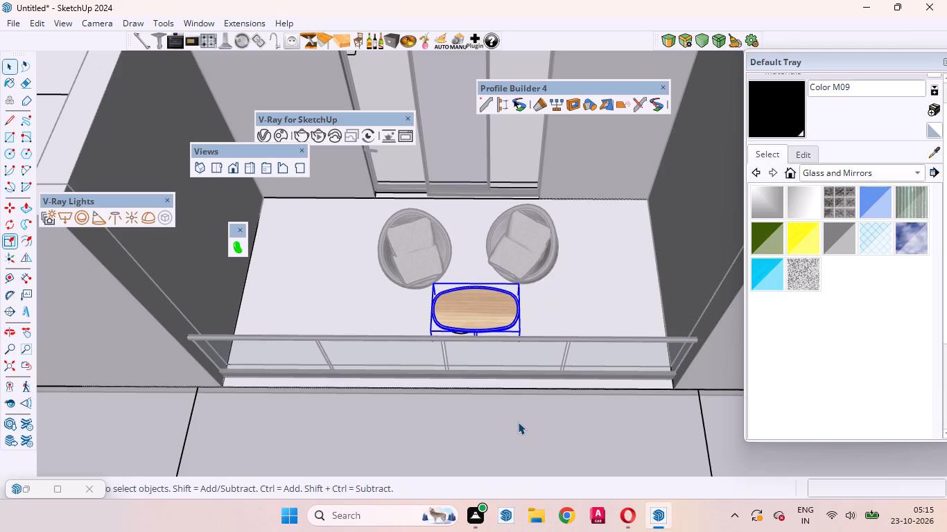
Move the oval table about 3 7/8" along the red axis, parallel to the glass railing, to centre it before the chairs.
{"action": "scroll", "coordinate": [510, 392], "scroll_direction": "up", "scroll_amount": 6}
{"action": "middle_click_drag", "start_coordinate": [500, 406], "coordinate": [578, 251]}
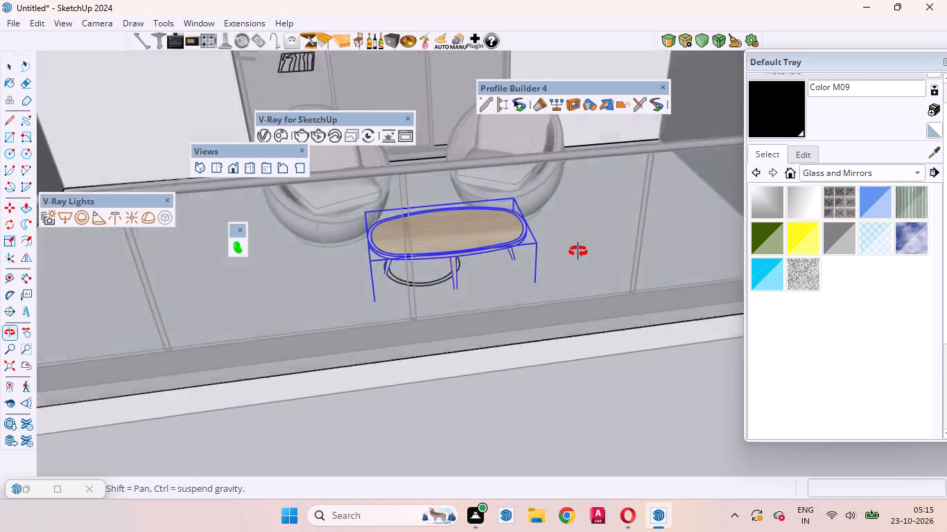
{"action": "middle_click_drag", "start_coordinate": [578, 251], "coordinate": [553, 387]}
{"action": "scroll", "coordinate": [505, 326], "scroll_direction": "up", "scroll_amount": 1}
{"action": "scroll", "coordinate": [464, 229], "scroll_direction": "up", "scroll_amount": 4}
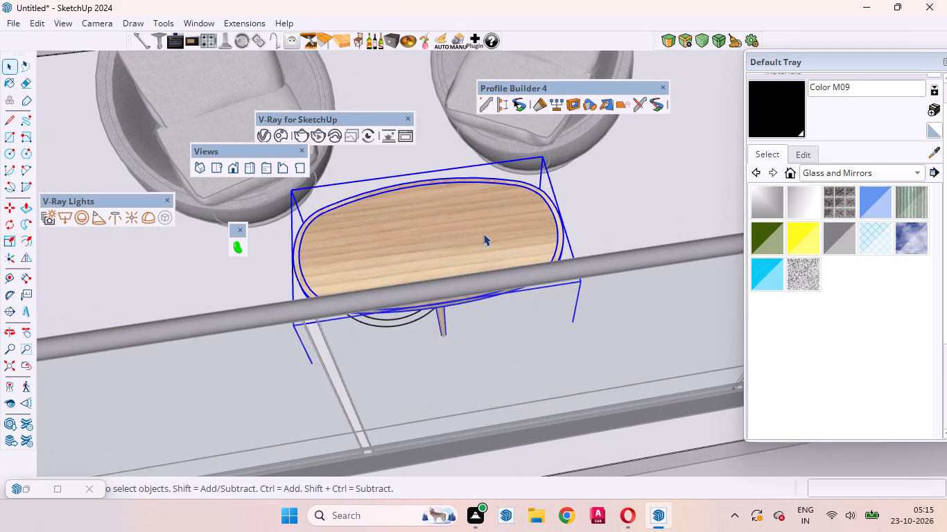
{"action": "type", "text": ",m"}
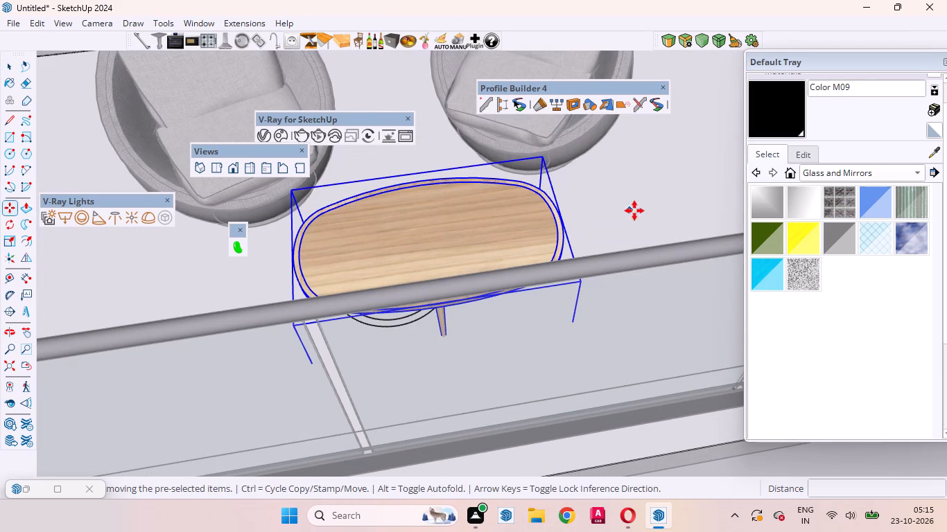
{"action": "left_click", "coordinate": [644, 211]}
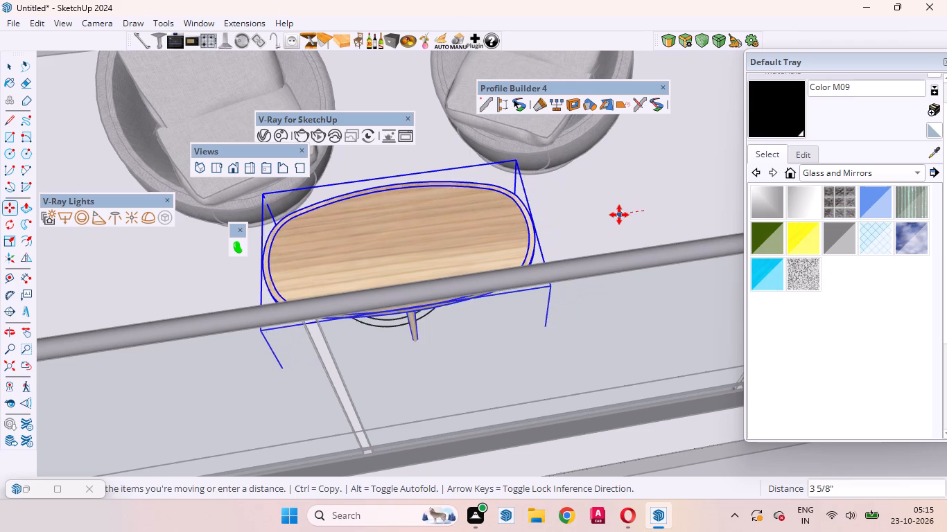
{"action": "left_click", "coordinate": [618, 216]}
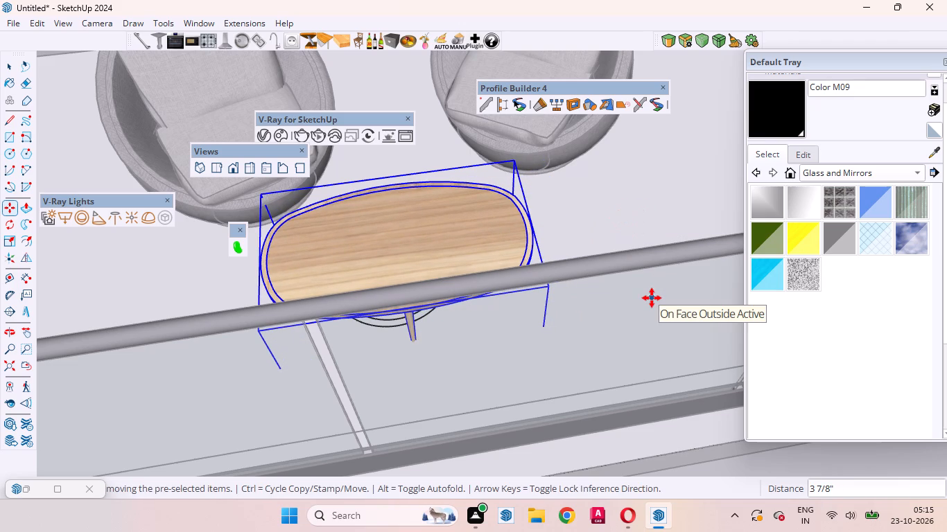
{"action": "key", "text": "space"}
Delete both concentric circles of the drawn round table outline on the balcony floor beneath the oval table.
{"action": "scroll", "coordinate": [243, 125], "scroll_direction": "down", "scroll_amount": 6}
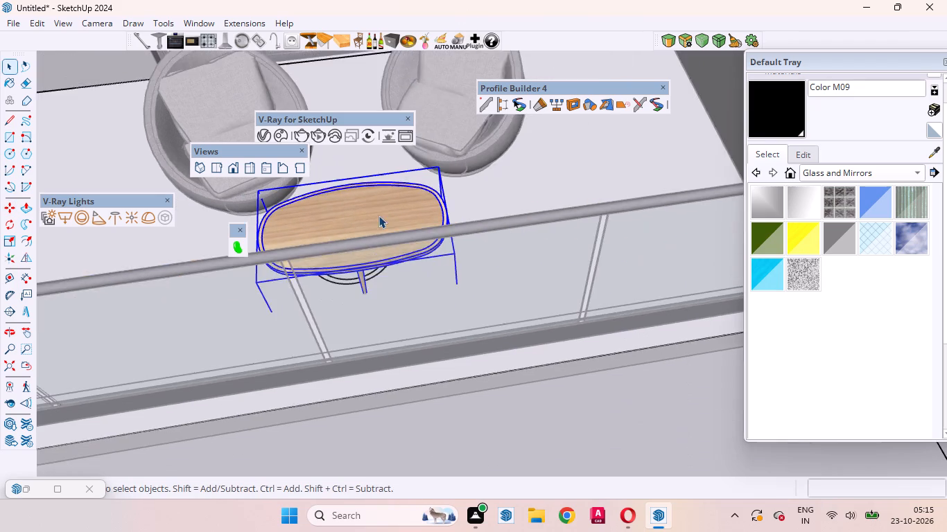
{"action": "scroll", "coordinate": [414, 338], "scroll_direction": "down", "scroll_amount": 5}
{"action": "left_click", "coordinate": [518, 429]}
{"action": "scroll", "coordinate": [417, 329], "scroll_direction": "up", "scroll_amount": 5}
{"action": "middle_click_drag", "start_coordinate": [400, 367], "coordinate": [476, 247]}
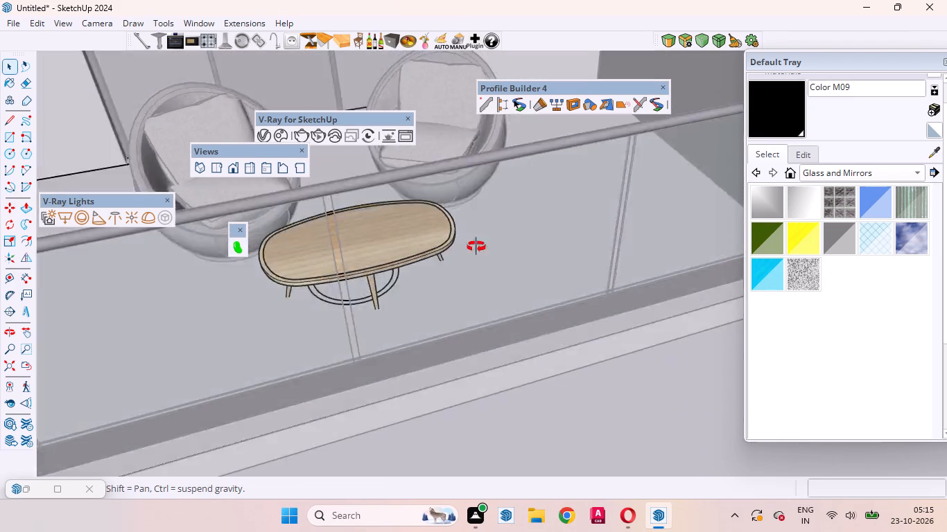
{"action": "middle_click_drag", "start_coordinate": [476, 247], "coordinate": [698, 388]}
{"action": "scroll", "coordinate": [421, 403], "scroll_direction": "up", "scroll_amount": 6}
{"action": "middle_click_drag", "start_coordinate": [505, 450], "coordinate": [488, 389]}
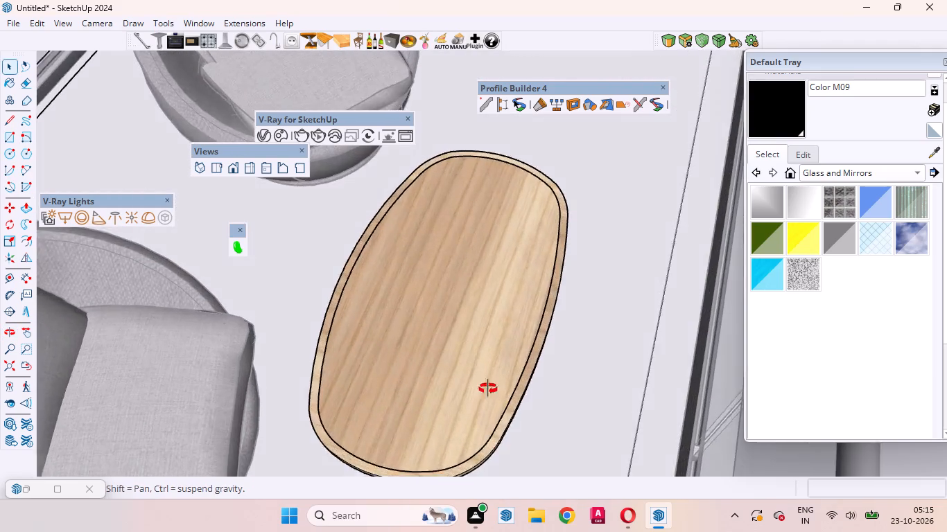
{"action": "middle_click_drag", "start_coordinate": [488, 389], "coordinate": [482, 334]}
{"action": "scroll", "coordinate": [476, 391], "scroll_direction": "up", "scroll_amount": 9}
{"action": "left_click", "coordinate": [485, 378]}
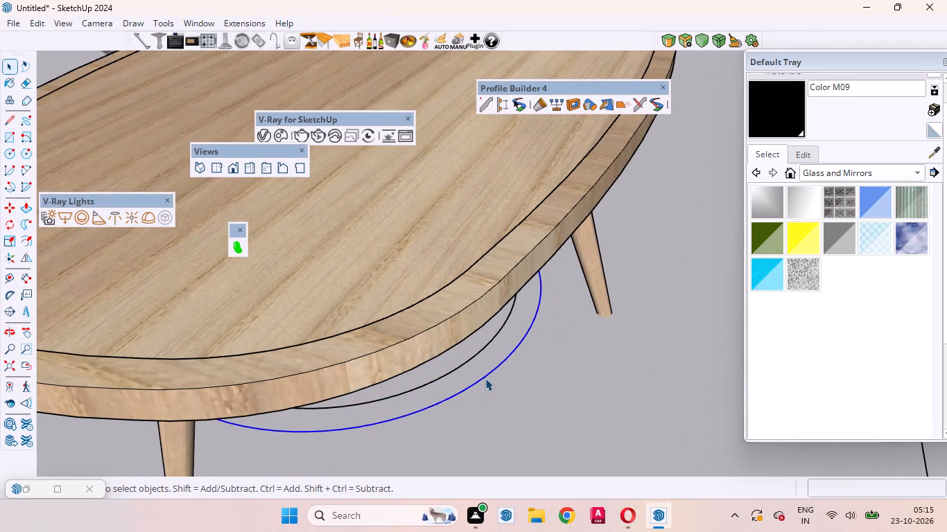
{"action": "key", "text": "Delete"}
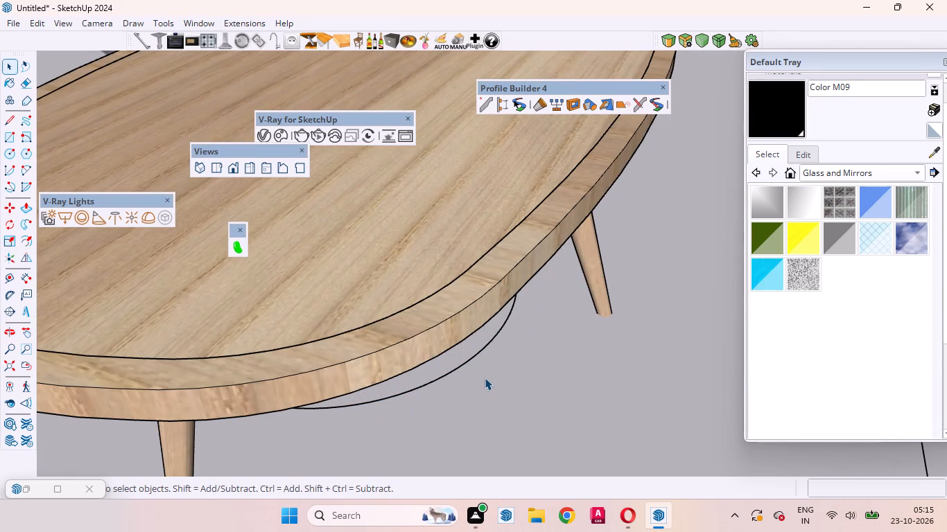
{"action": "left_click", "coordinate": [464, 365]}
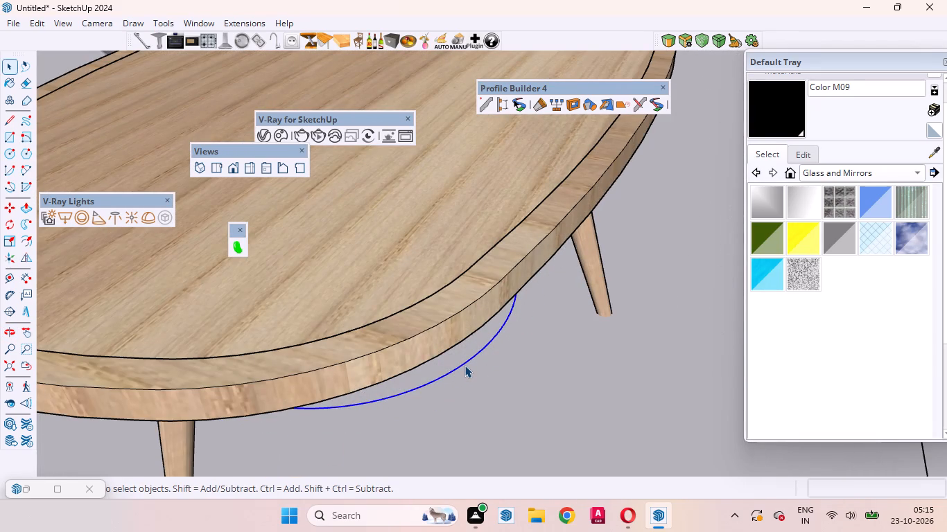
{"action": "key", "text": "Delete"}
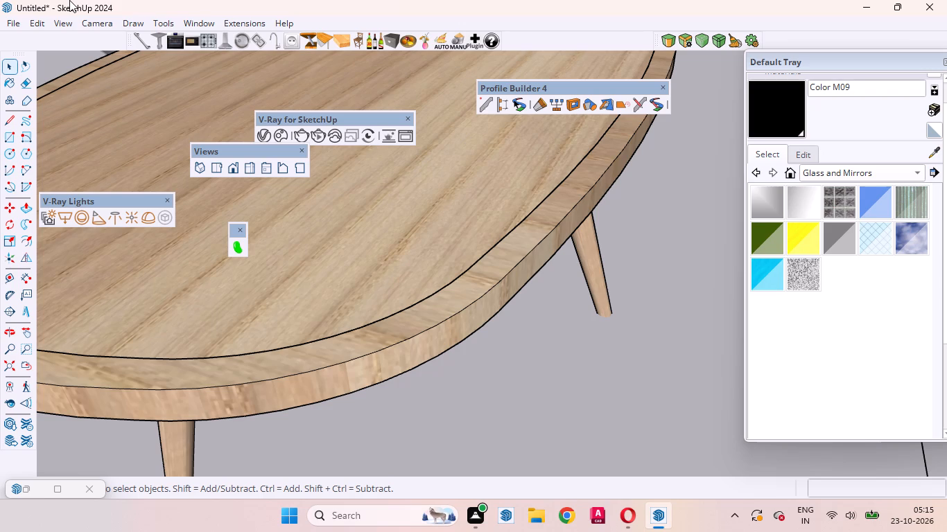
Exit the open group's editing context and return to the whole house model.
{"action": "scroll", "coordinate": [396, 253], "scroll_direction": "down", "scroll_amount": 8}
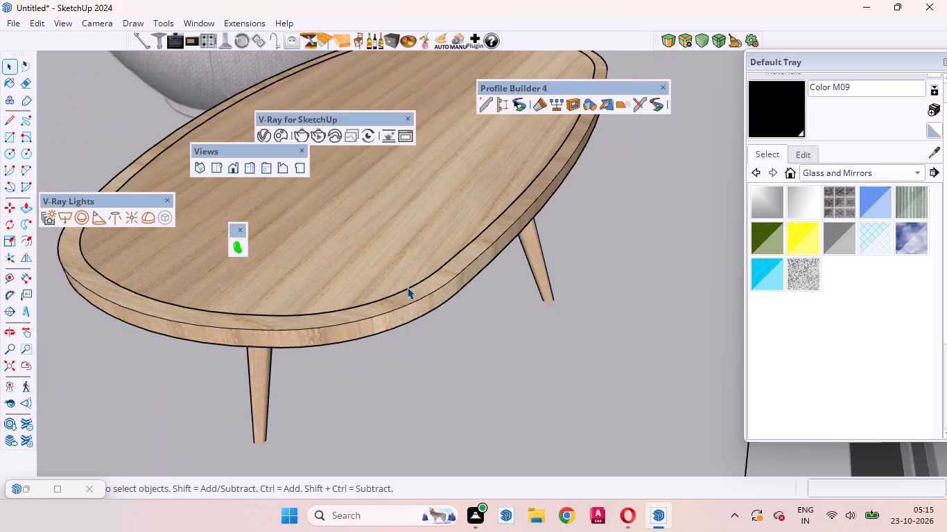
{"action": "scroll", "coordinate": [407, 287], "scroll_direction": "down", "scroll_amount": 11}
{"action": "scroll", "coordinate": [495, 287], "scroll_direction": "down", "scroll_amount": 20}
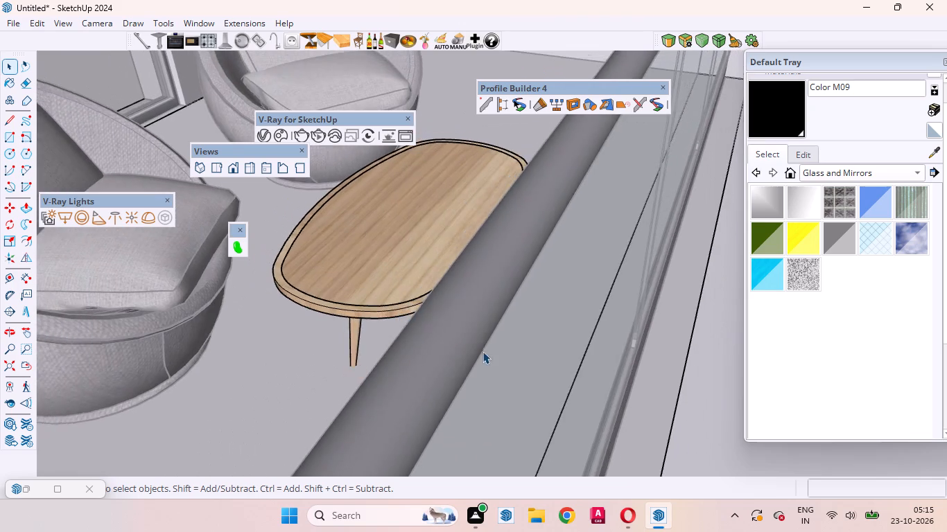
{"action": "scroll", "coordinate": [483, 351], "scroll_direction": "down", "scroll_amount": 20}
{"action": "scroll", "coordinate": [483, 351], "scroll_direction": "down", "scroll_amount": 20}
{"action": "scroll", "coordinate": [483, 351], "scroll_direction": "down", "scroll_amount": 1}
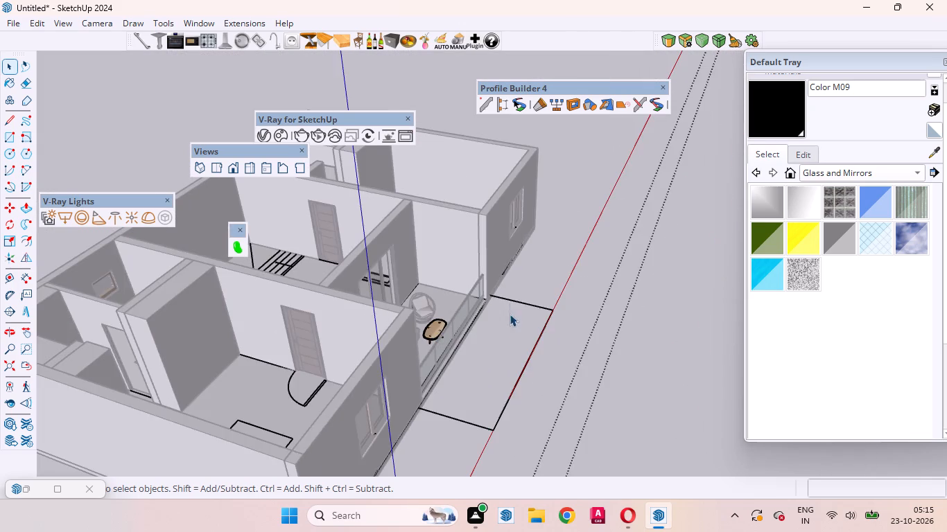
{"action": "middle_click_drag", "start_coordinate": [503, 332], "coordinate": [292, 360]}
{"action": "left_click", "coordinate": [583, 344]}
{"action": "left_click", "coordinate": [654, 292]}
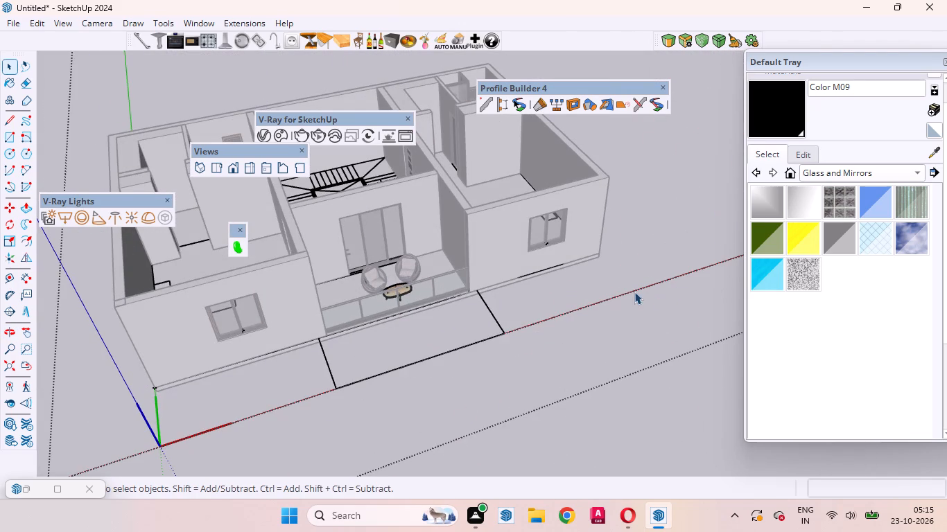
{"action": "left_click", "coordinate": [634, 292]}
{"action": "double_click", "coordinate": [548, 292]}
{"action": "left_click", "coordinate": [554, 293]}
{"action": "left_click", "coordinate": [559, 294]}
{"action": "left_click", "coordinate": [557, 300]}
{"action": "left_click_drag", "start_coordinate": [557, 306], "coordinate": [558, 344]}
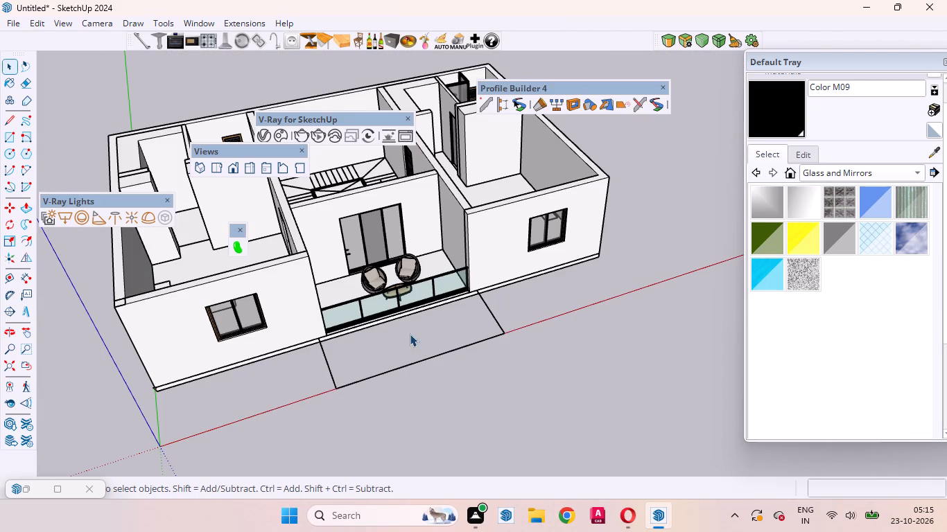
Move the group containing the oval table and the drawn plan outlines up about 4 1/8" along the blue axis.
{"action": "scroll", "coordinate": [399, 298], "scroll_direction": "up", "scroll_amount": 6}
{"action": "middle_click_drag", "start_coordinate": [397, 305], "coordinate": [342, 524]}
{"action": "scroll", "coordinate": [378, 380], "scroll_direction": "up", "scroll_amount": 11}
{"action": "middle_click_drag", "start_coordinate": [381, 368], "coordinate": [428, 152]}
{"action": "scroll", "coordinate": [342, 320], "scroll_direction": "up", "scroll_amount": 6}
{"action": "middle_click_drag", "start_coordinate": [347, 362], "coordinate": [233, 218]}
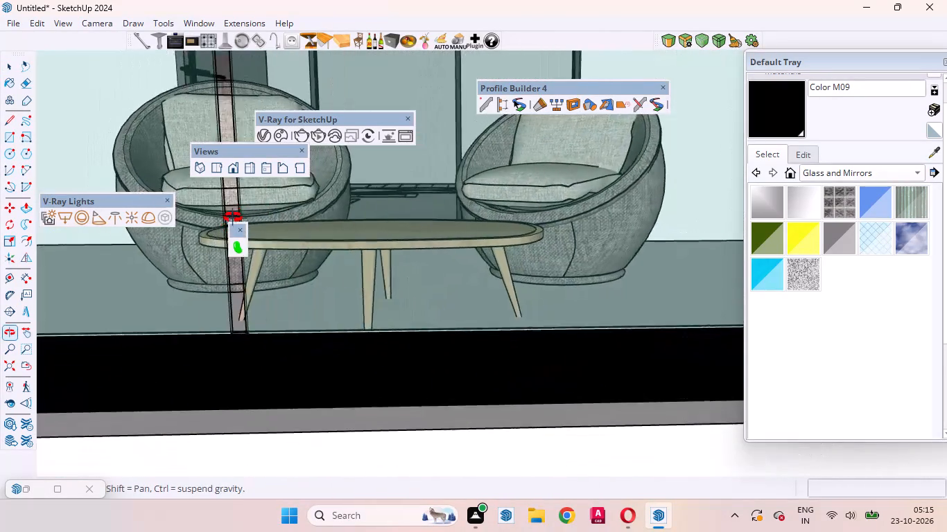
{"action": "middle_click_drag", "start_coordinate": [233, 218], "coordinate": [232, 423]}
{"action": "left_click", "coordinate": [388, 387]}
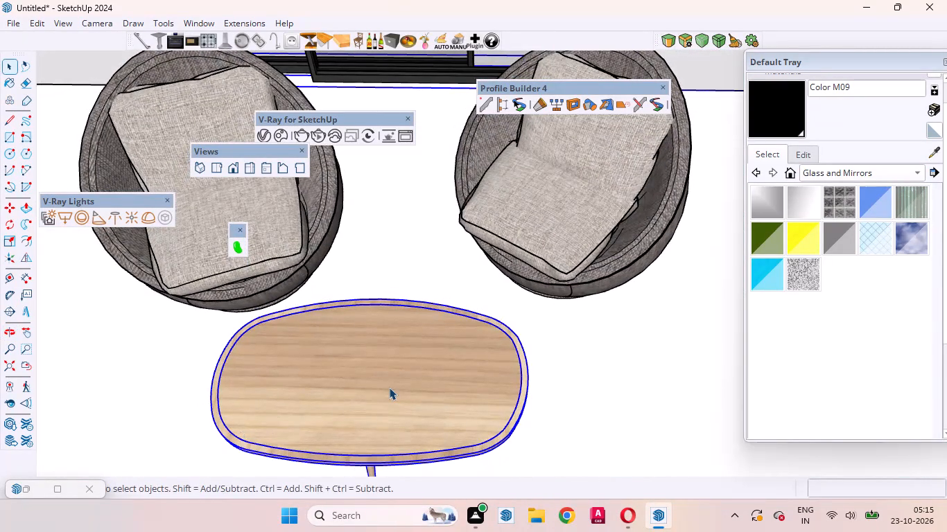
{"action": "key", "text": "s"}
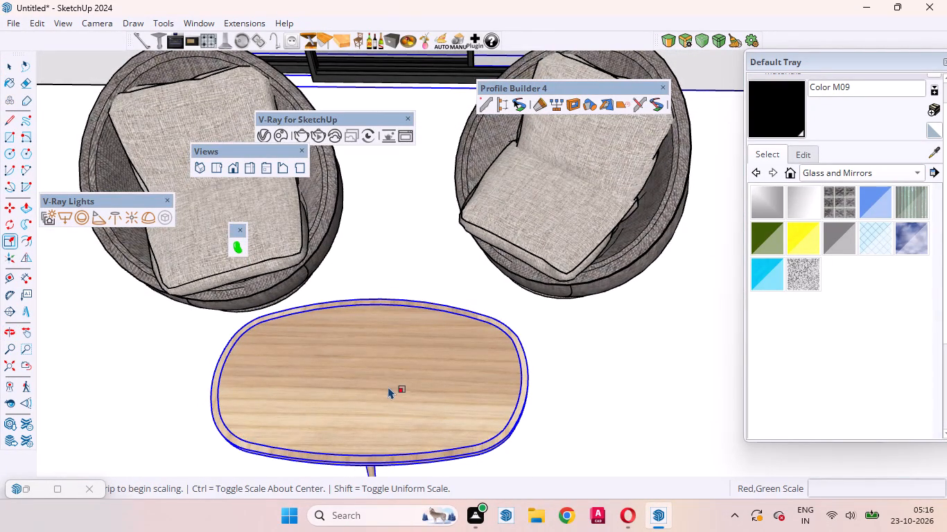
{"action": "scroll", "coordinate": [464, 256], "scroll_direction": "down", "scroll_amount": 6}
{"action": "middle_click_drag", "start_coordinate": [417, 330], "coordinate": [422, 260]}
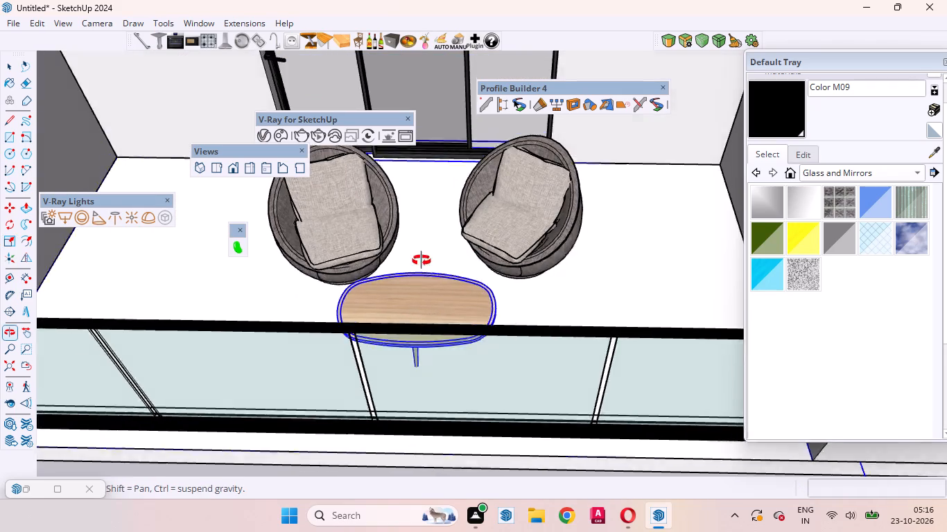
{"action": "middle_click_drag", "start_coordinate": [422, 260], "coordinate": [435, 222]}
{"action": "scroll", "coordinate": [426, 241], "scroll_direction": "up", "scroll_amount": 8}
{"action": "middle_click_drag", "start_coordinate": [418, 359], "coordinate": [447, 272]}
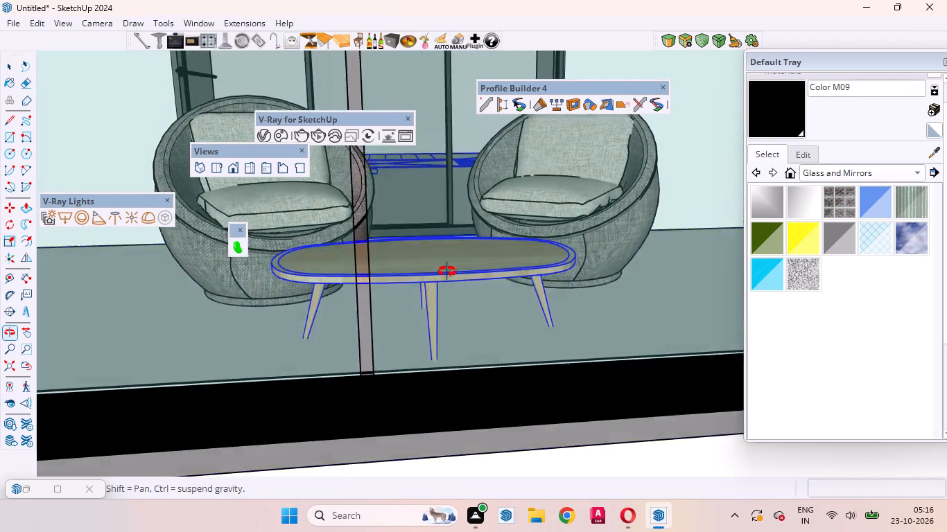
{"action": "middle_click_drag", "start_coordinate": [447, 272], "coordinate": [439, 473]}
{"action": "key", "text": "space"}
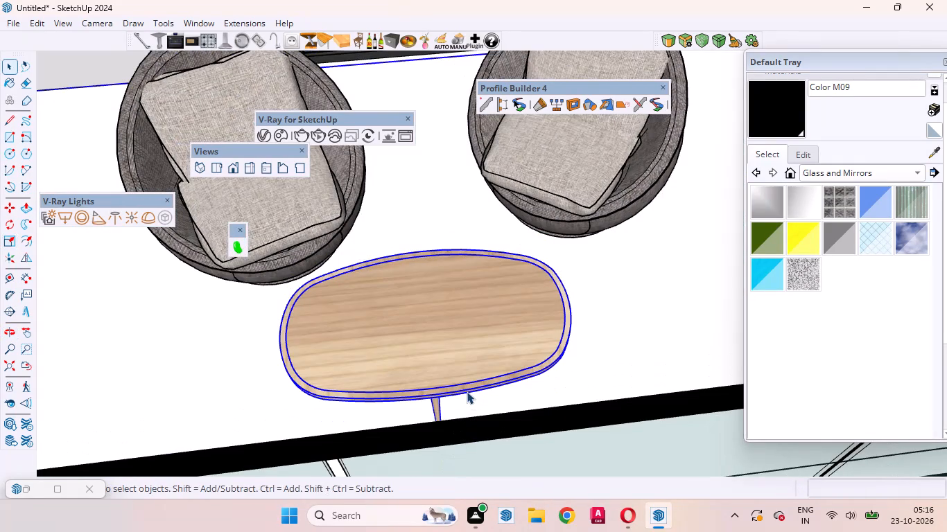
{"action": "key", "text": "m"}
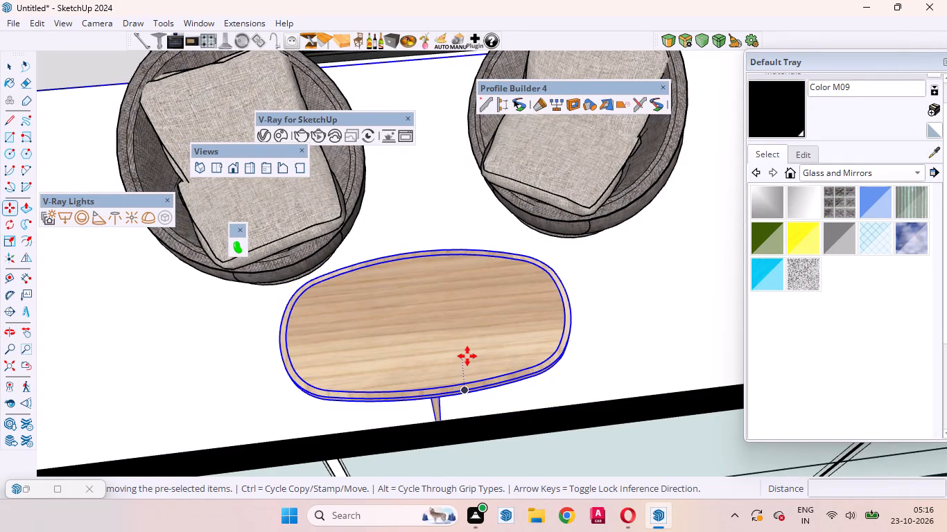
{"action": "left_click", "coordinate": [467, 356]}
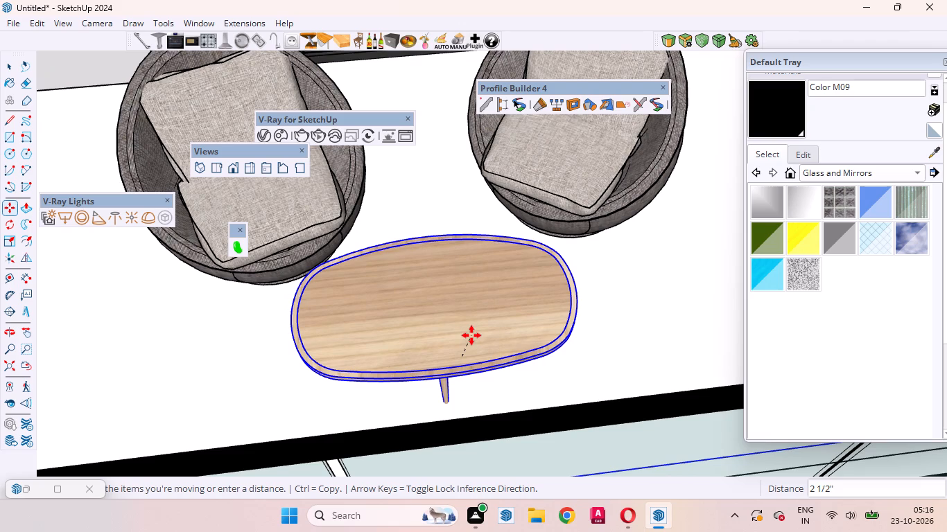
{"action": "key", "text": "Up"}
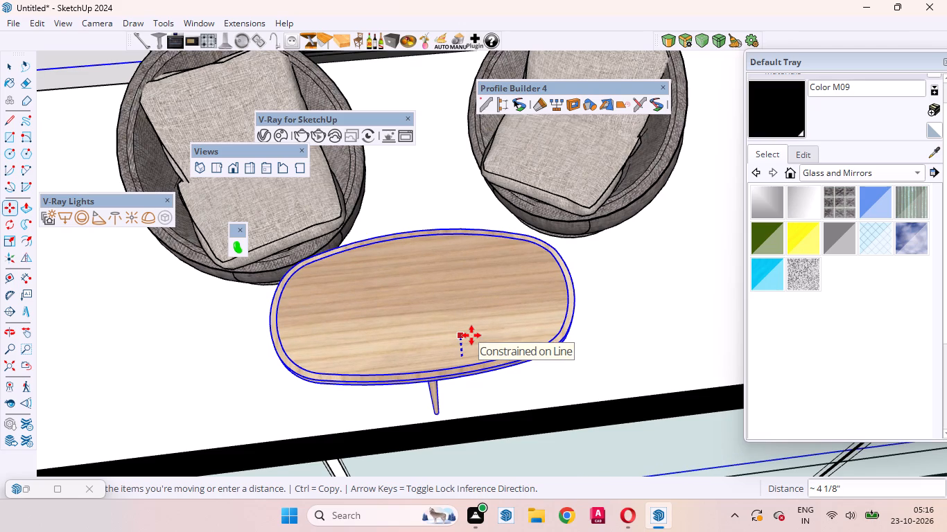
{"action": "left_click", "coordinate": [472, 335]}
Examine the oval table's height and position against the two balcony chairs, floor and glass railing from several angles.
{"action": "scroll", "coordinate": [503, 411], "scroll_direction": "up", "scroll_amount": 4}
{"action": "middle_click_drag", "start_coordinate": [492, 426], "coordinate": [508, 381]}
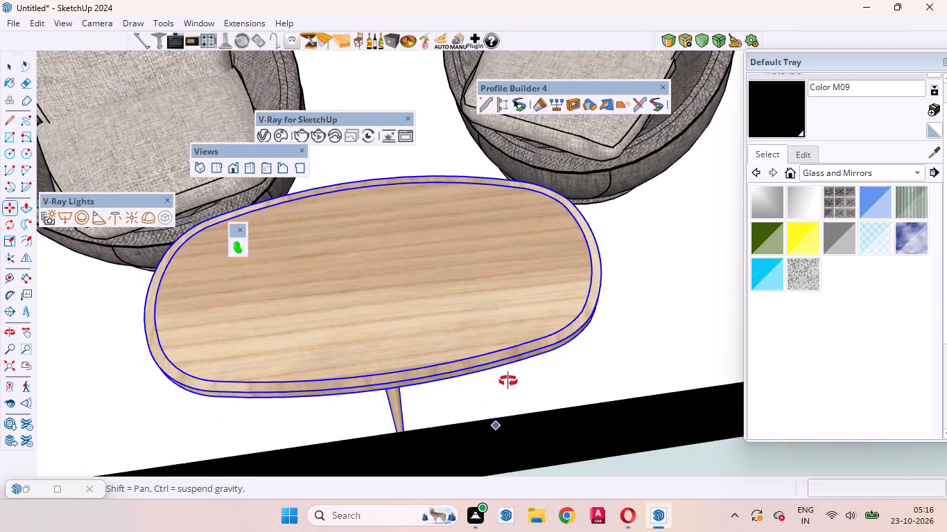
{"action": "middle_click_drag", "start_coordinate": [508, 381], "coordinate": [516, 308]}
{"action": "scroll", "coordinate": [485, 320], "scroll_direction": "down", "scroll_amount": 15}
{"action": "scroll", "coordinate": [469, 338], "scroll_direction": "up", "scroll_amount": 2}
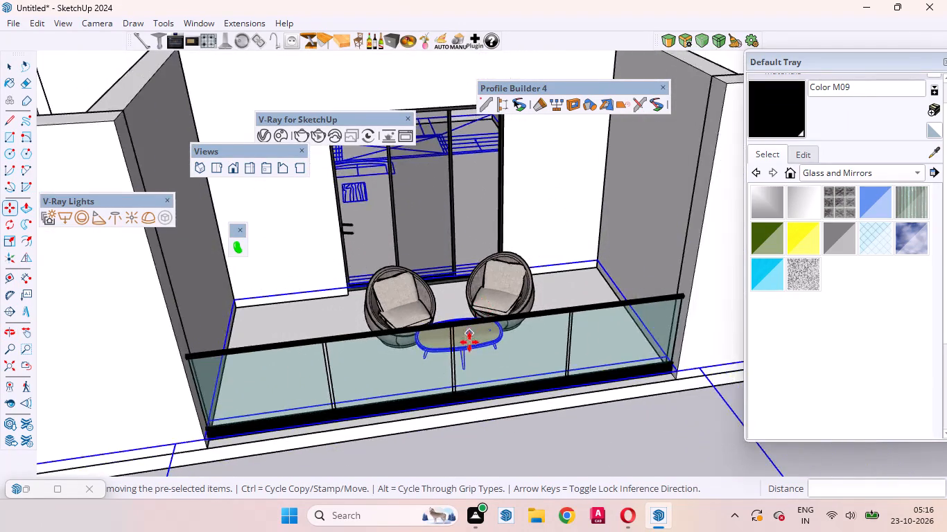
{"action": "scroll", "coordinate": [469, 342], "scroll_direction": "up", "scroll_amount": 8}
{"action": "middle_click_drag", "start_coordinate": [460, 382], "coordinate": [643, 452]}
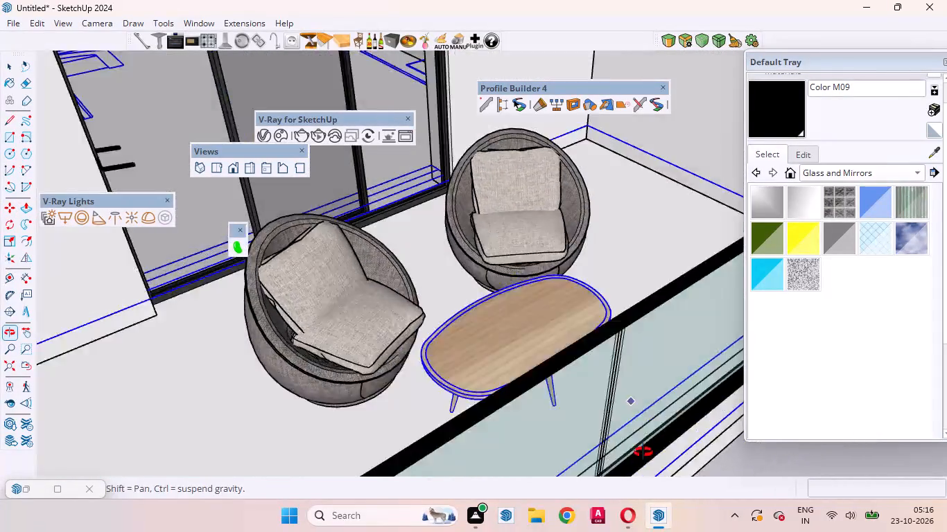
{"action": "middle_click_drag", "start_coordinate": [643, 452], "coordinate": [334, 360]}
{"action": "scroll", "coordinate": [352, 355], "scroll_direction": "up", "scroll_amount": 1}
{"action": "scroll", "coordinate": [511, 345], "scroll_direction": "down", "scroll_amount": 10}
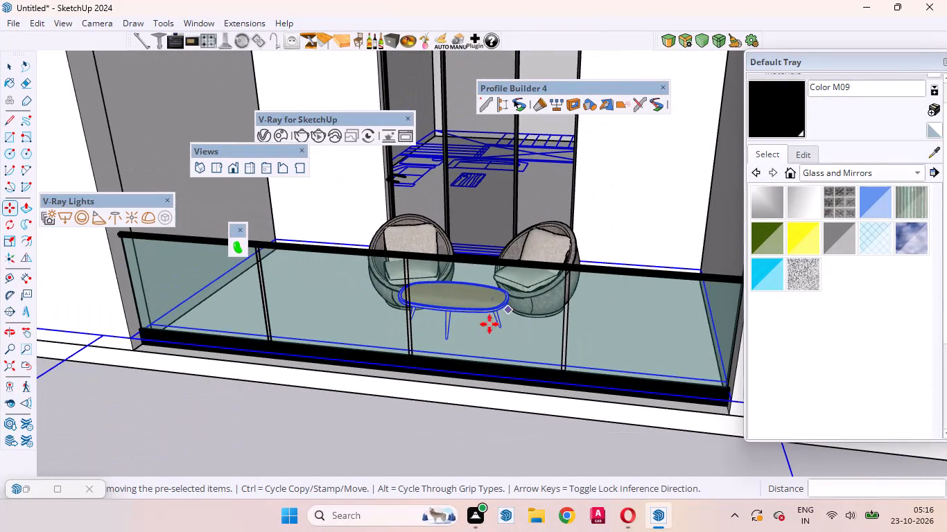
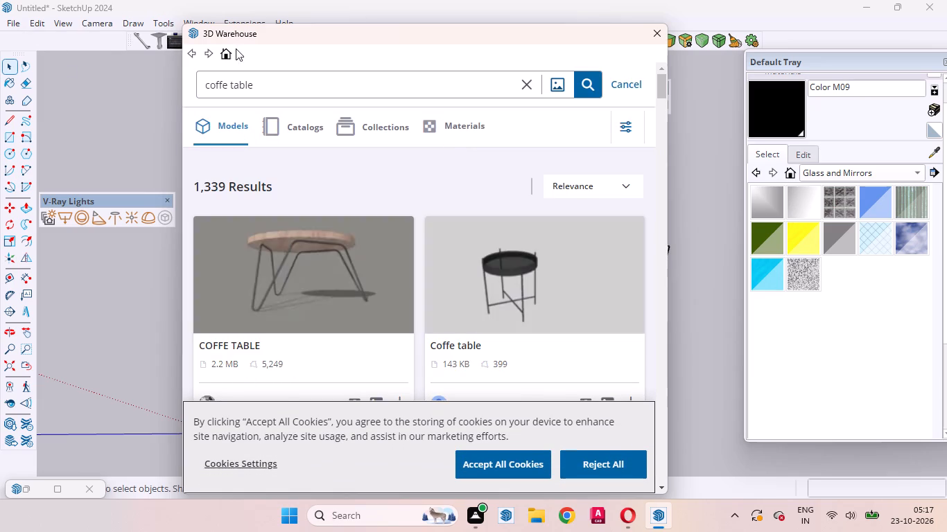
Search 3D Warehouse models for "sofa", replacing the coffee table query.
{"action": "left_click", "coordinate": [266, 82]}
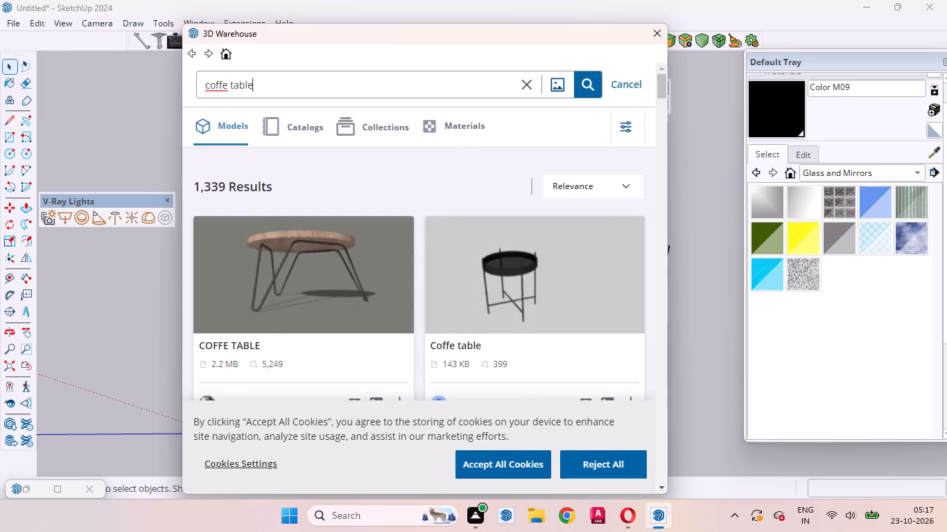
{"action": "key", "text": "BackSpace"}
{"action": "key", "text": "BackSpace"}
{"action": "key", "text": "BackSpace"}
{"action": "key", "text": "BackSpace"}
{"action": "key", "text": "BackSpace"}
{"action": "key", "text": "BackSpace"}
{"action": "key", "text": "BackSpace"}
{"action": "key", "text": "BackSpace"}
{"action": "key", "text": "BackSpace"}
{"action": "key", "text": "BackSpace"}
{"action": "key", "text": "BackSpace"}
{"action": "key", "text": "BackSpace"}
{"action": "key", "text": "BackSpace"}
{"action": "key", "text": "BackSpace"}
{"action": "key", "text": "BackSpace"}
{"action": "key", "text": "BackSpace"}
{"action": "key", "text": "BackSpace"}
{"action": "key", "text": "BackSpace"}
{"action": "key", "text": "BackSpace"}
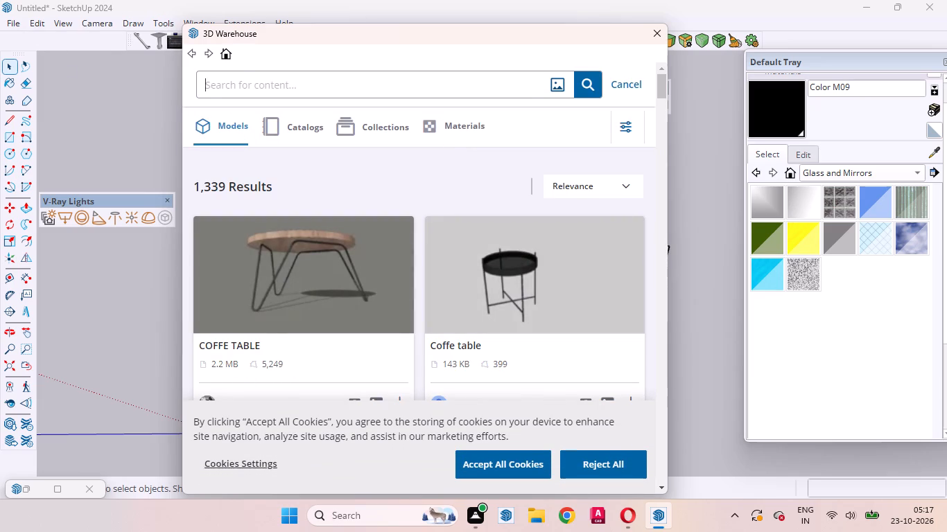
{"action": "type", "text": "sofa"}
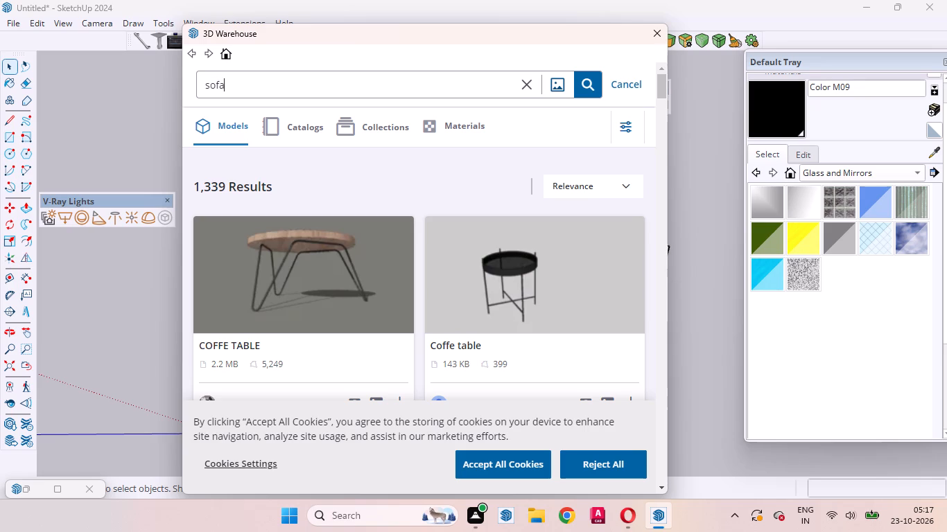
{"action": "key", "text": "Return"}
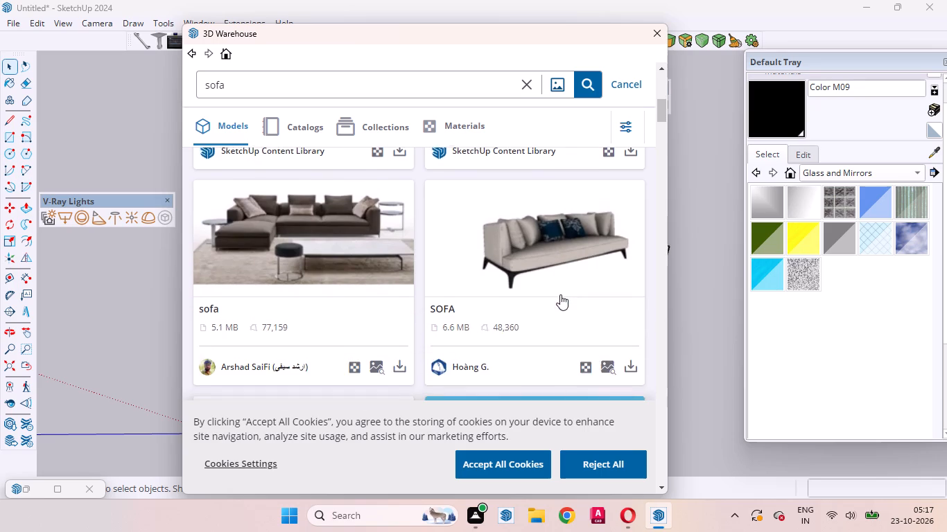
Load the 6.6 MB beige SOFA with dark blue cushions into the model and place it in the central living room.
{"action": "left_click", "coordinate": [630, 346]}
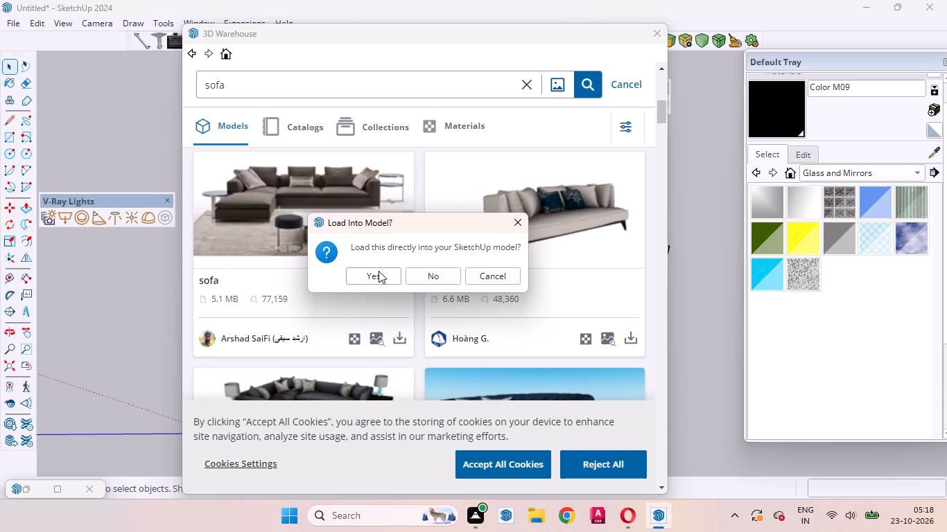
{"action": "left_click", "coordinate": [379, 271]}
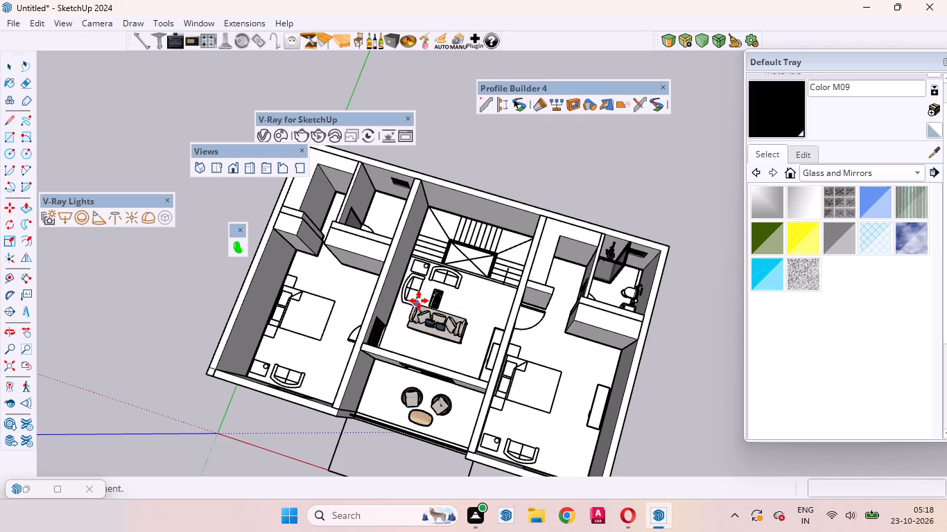
{"action": "left_click", "coordinate": [419, 301]}
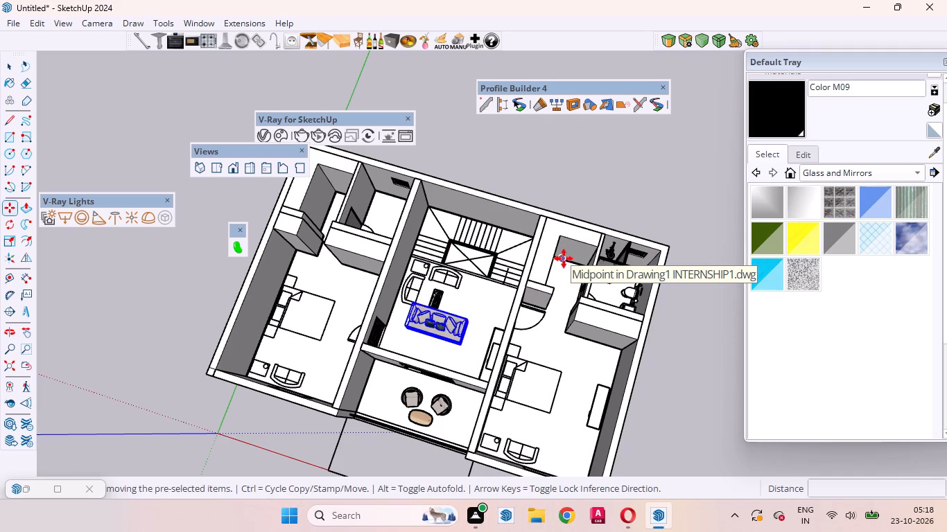
Rotate the placed sofa 90 degrees on the floor plane.
{"action": "key", "text": "s"}
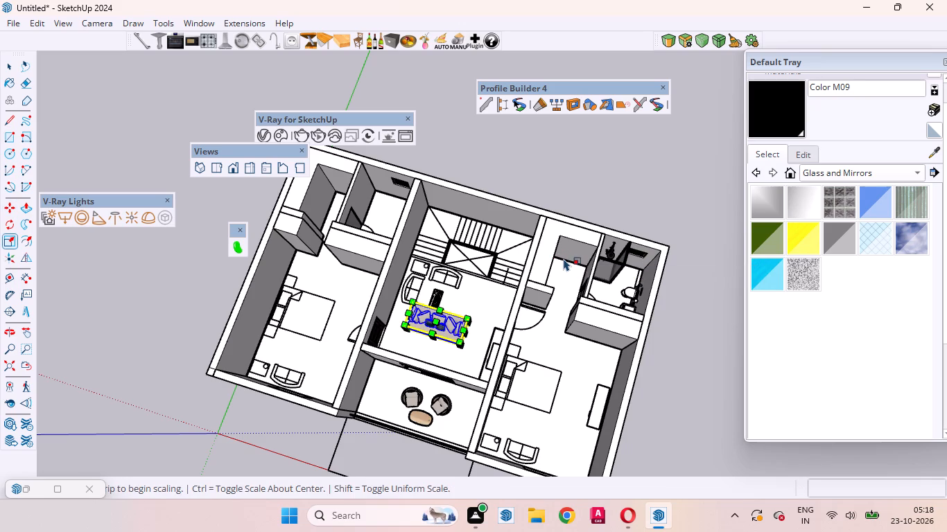
{"action": "key", "text": "space"}
{"action": "type", "text": "q"}
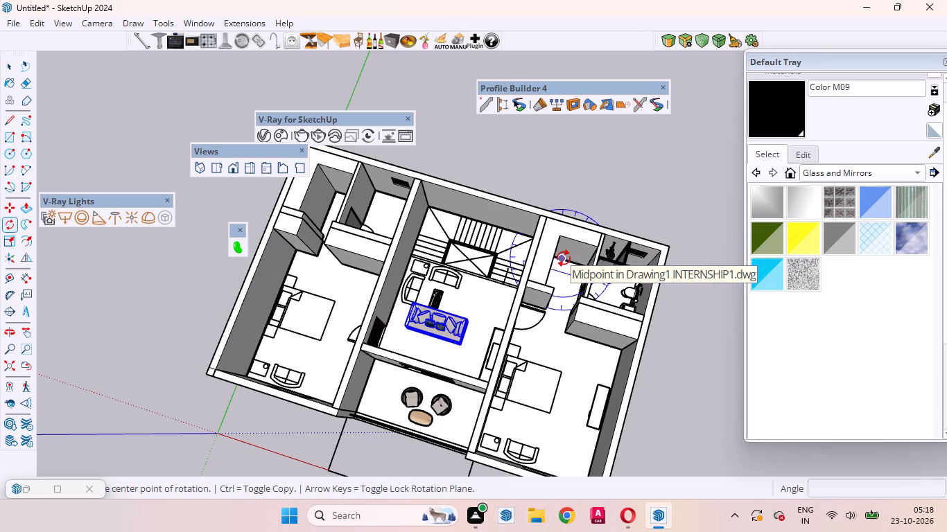
{"action": "left_click", "coordinate": [566, 184]}
{"action": "left_click", "coordinate": [631, 197]}
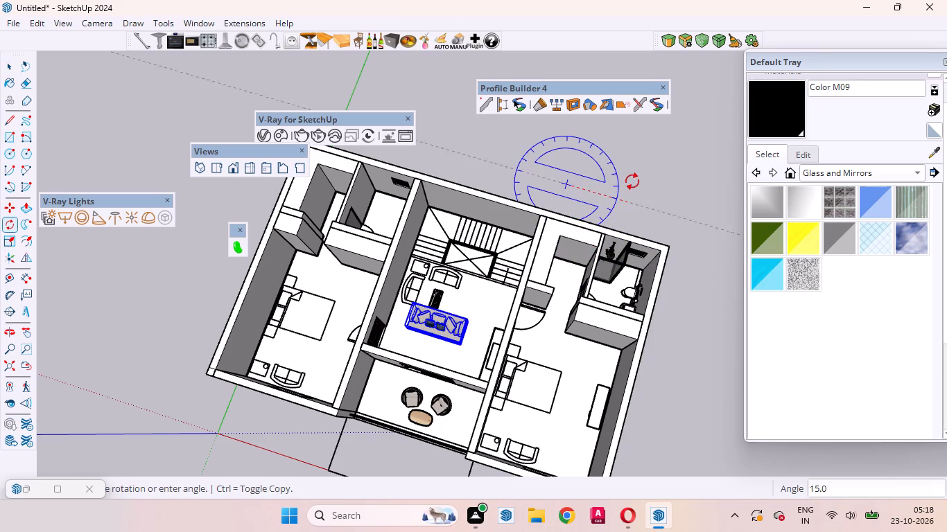
{"action": "type", "text": "90"}
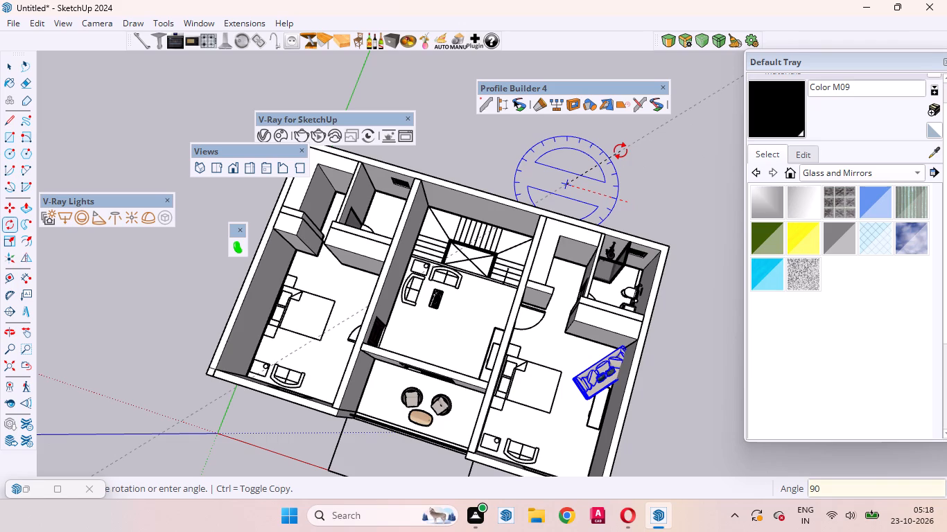
{"action": "key", "text": "Return"}
Move the rotated sofa back into the living room, over the drawn sofa outline along the wall beside the door.
{"action": "key", "text": "m"}
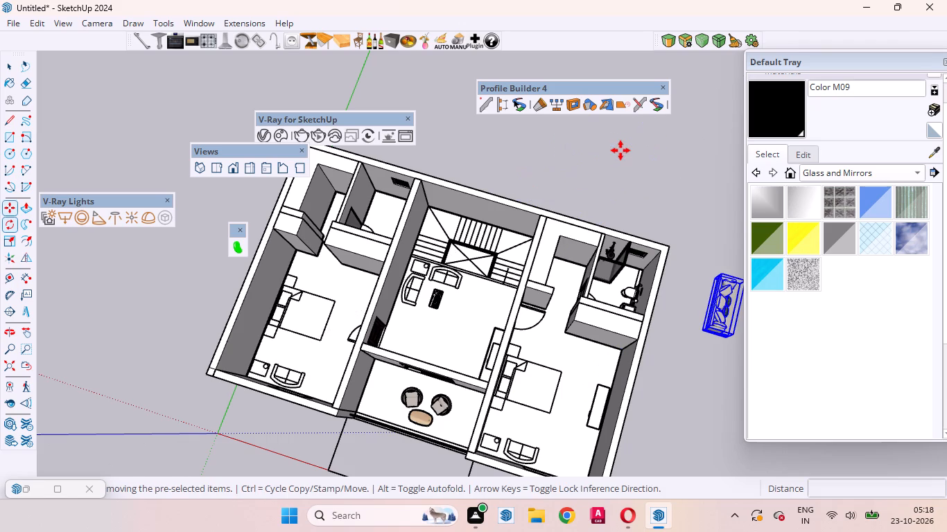
{"action": "left_click", "coordinate": [563, 374]}
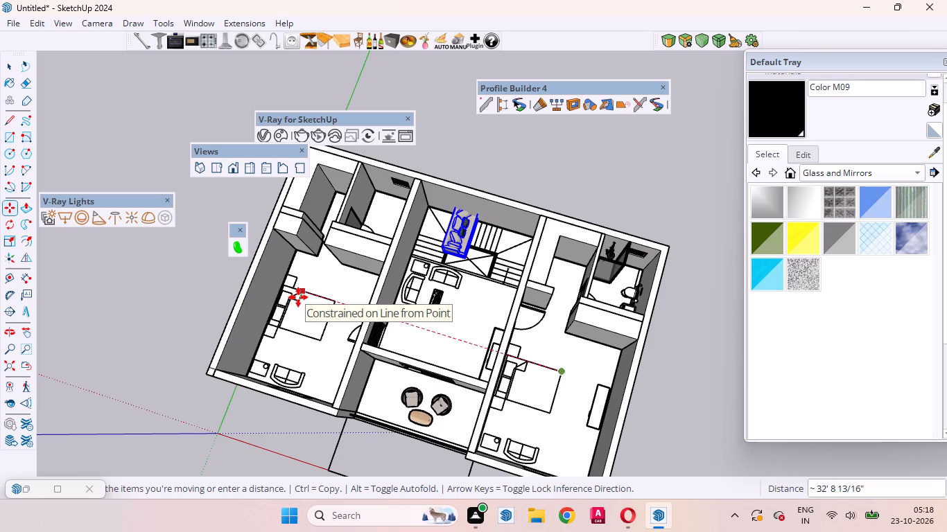
{"action": "left_click", "coordinate": [298, 297]}
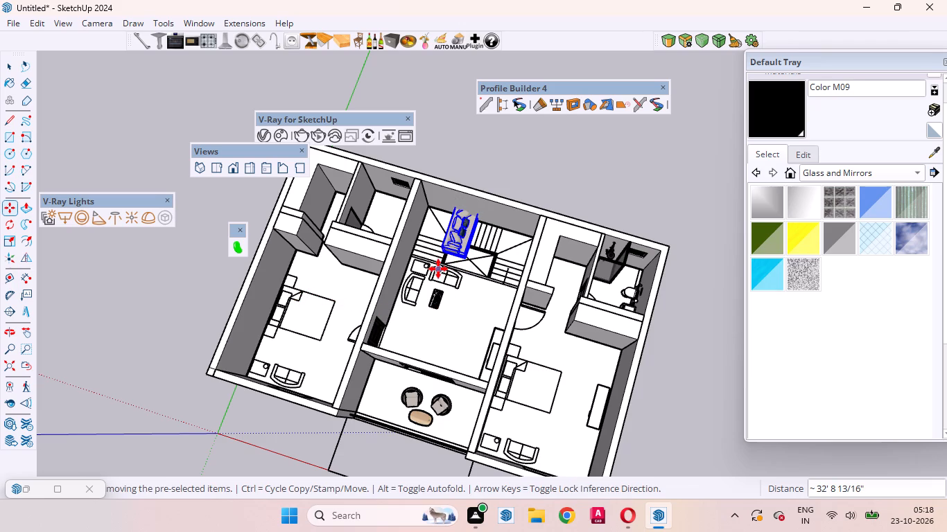
{"action": "left_click", "coordinate": [442, 265]}
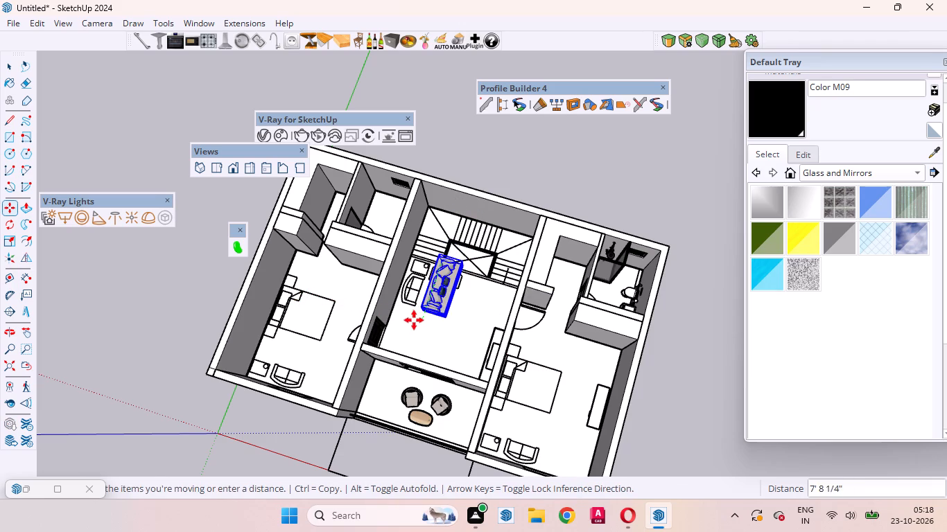
{"action": "left_click", "coordinate": [409, 335]}
{"action": "left_click", "coordinate": [409, 335]}
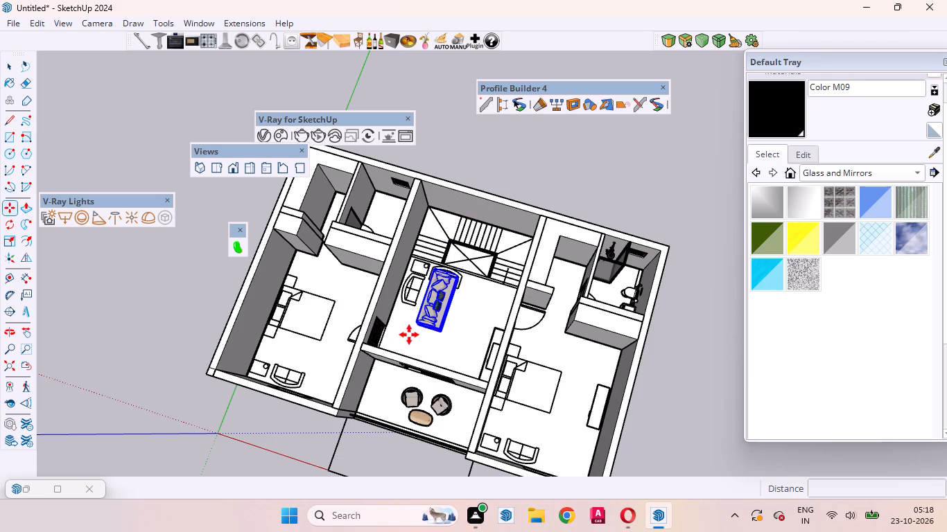
{"action": "left_click", "coordinate": [387, 326]}
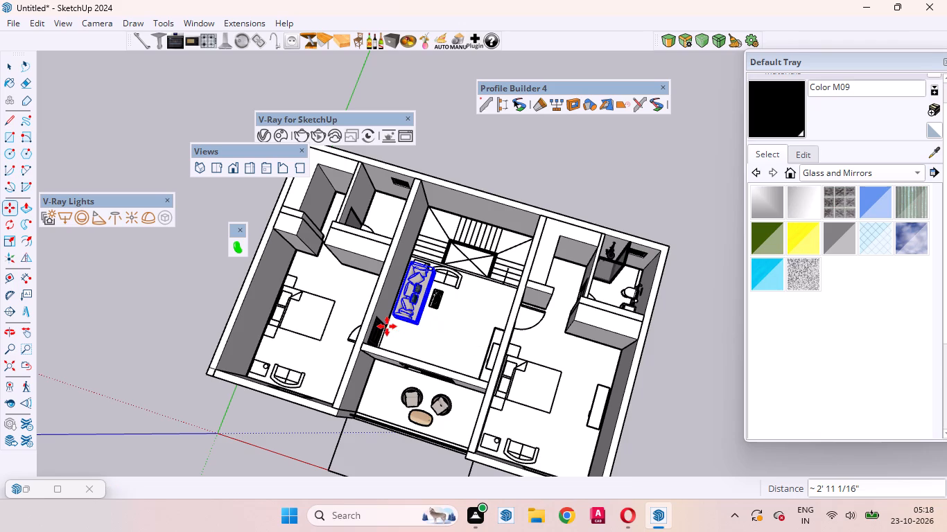
{"action": "key", "text": "space"}
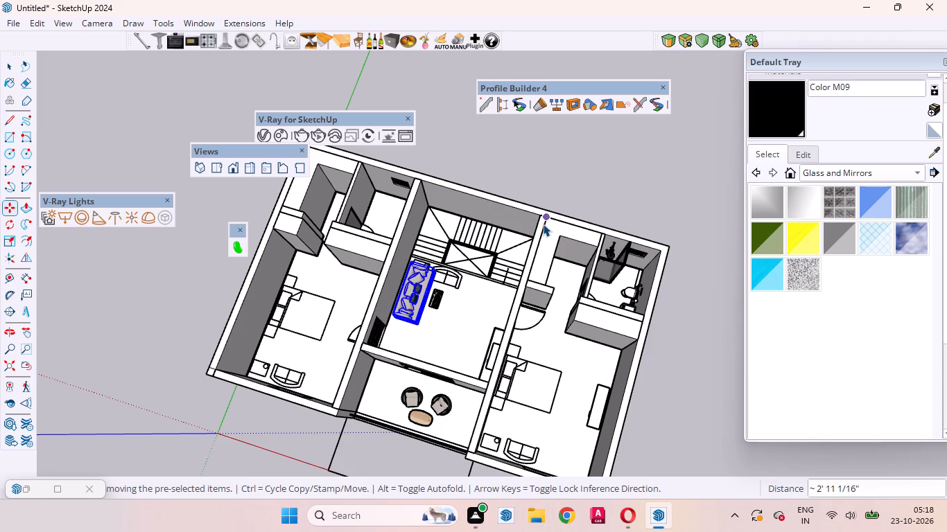
Lower the sofa about 4 7/16" by its front leg's bottom corner onto the living room floor.
{"action": "scroll", "coordinate": [414, 326], "scroll_direction": "up", "scroll_amount": 11}
{"action": "middle_click_drag", "start_coordinate": [398, 308], "coordinate": [299, 250]}
{"action": "scroll", "coordinate": [426, 273], "scroll_direction": "up", "scroll_amount": 10}
{"action": "middle_click_drag", "start_coordinate": [422, 308], "coordinate": [282, 215]}
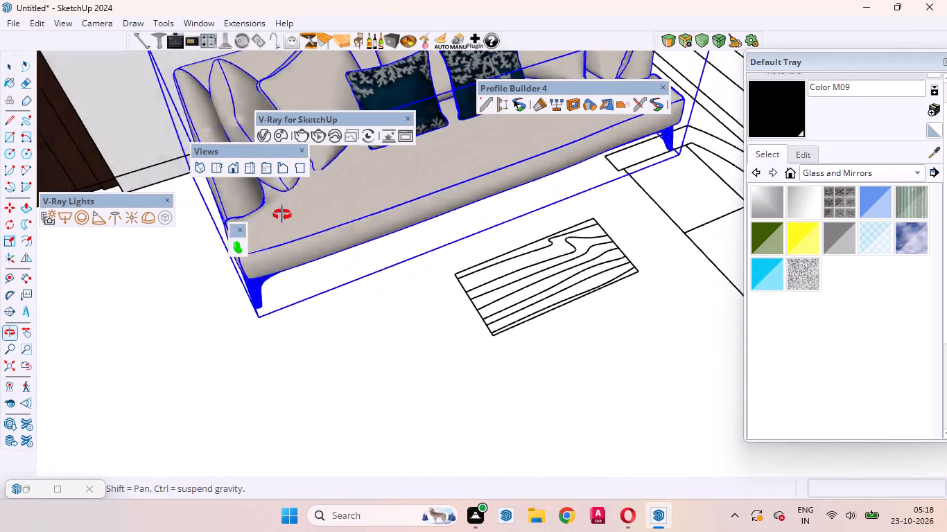
{"action": "middle_click_drag", "start_coordinate": [282, 215], "coordinate": [254, 63]}
{"action": "scroll", "coordinate": [286, 215], "scroll_direction": "up", "scroll_amount": 4}
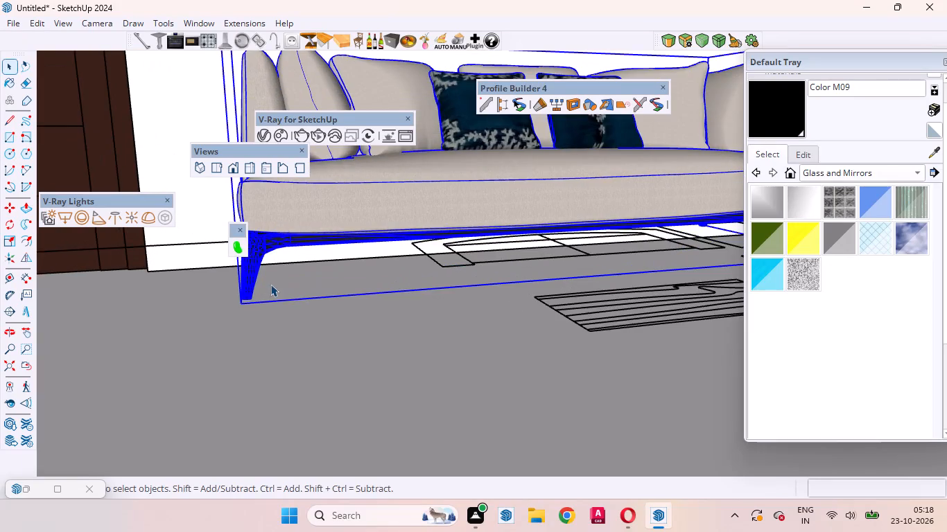
{"action": "middle_click_drag", "start_coordinate": [268, 283], "coordinate": [281, 277]}
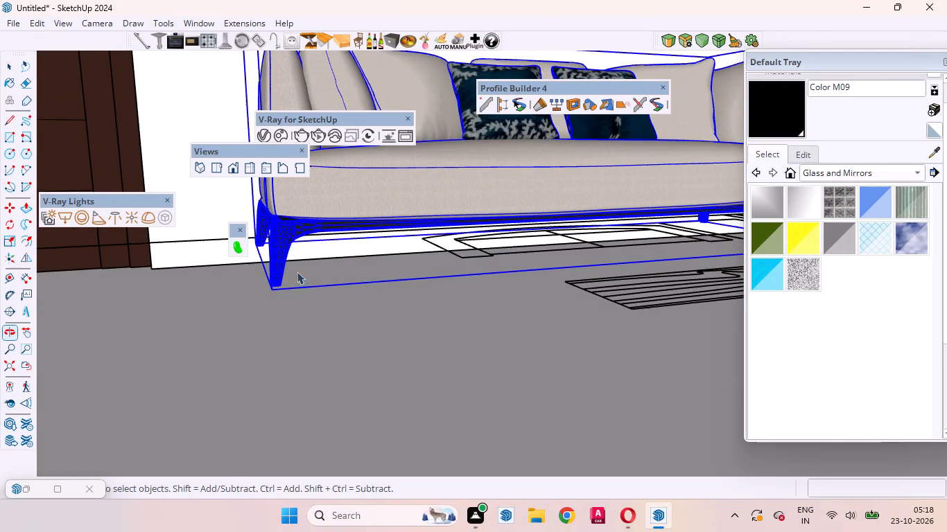
{"action": "key", "text": "m"}
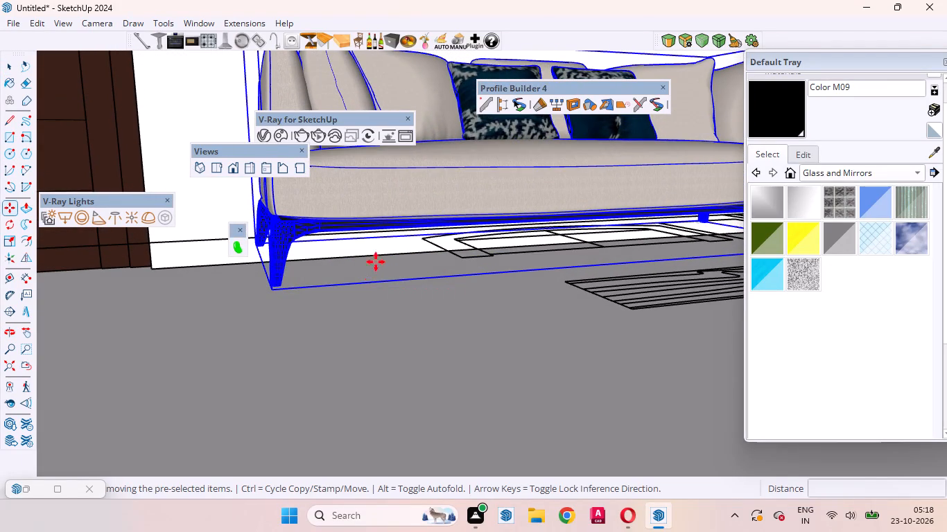
{"action": "left_click", "coordinate": [270, 290]}
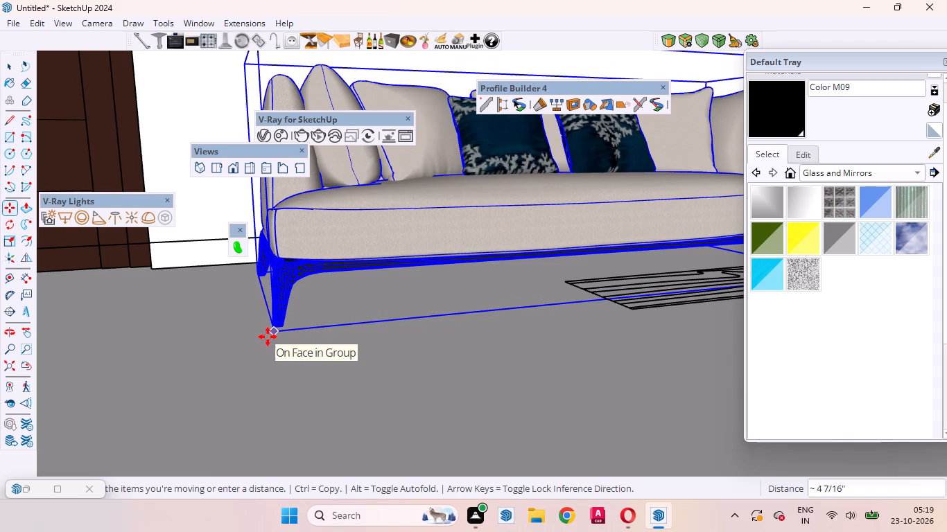
{"action": "left_click", "coordinate": [268, 337]}
{"action": "key", "text": "space"}
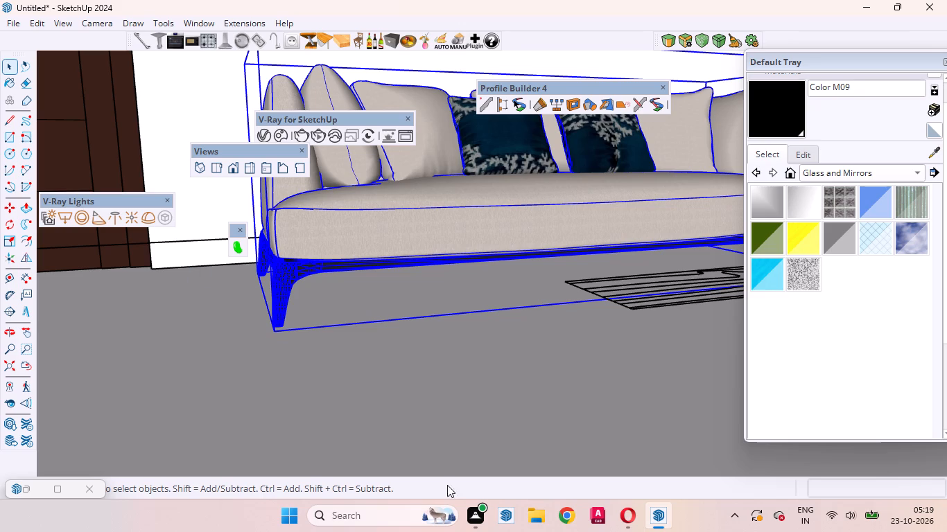
Move the sofa about 7 15/16" toward the living room wall so its back sits against it.
{"action": "scroll", "coordinate": [532, 422], "scroll_direction": "down", "scroll_amount": 6}
{"action": "scroll", "coordinate": [435, 382], "scroll_direction": "down", "scroll_amount": 6}
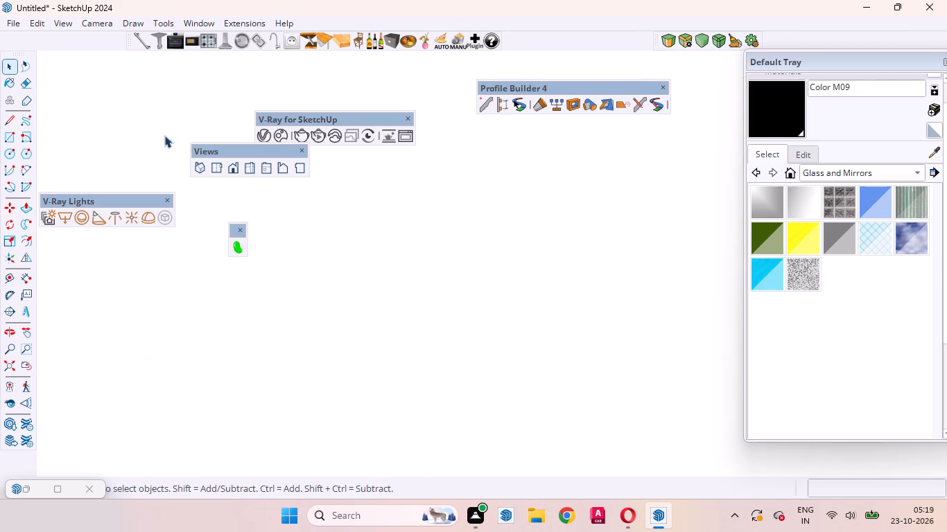
{"action": "left_click", "coordinate": [217, 170]}
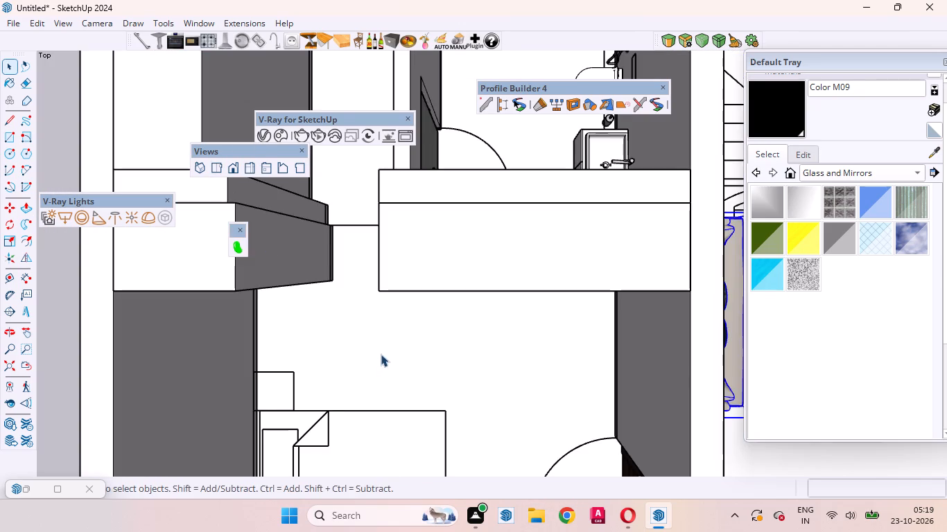
{"action": "scroll", "coordinate": [371, 363], "scroll_direction": "down", "scroll_amount": 10}
{"action": "scroll", "coordinate": [494, 358], "scroll_direction": "up", "scroll_amount": 13}
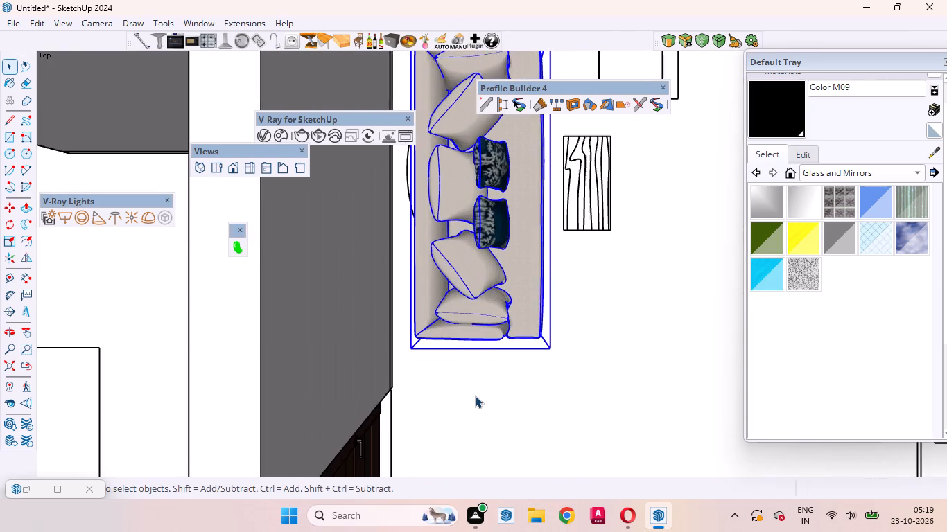
{"action": "scroll", "coordinate": [433, 413], "scroll_direction": "down", "scroll_amount": 5}
{"action": "middle_click_drag", "start_coordinate": [441, 400], "coordinate": [456, 255]}
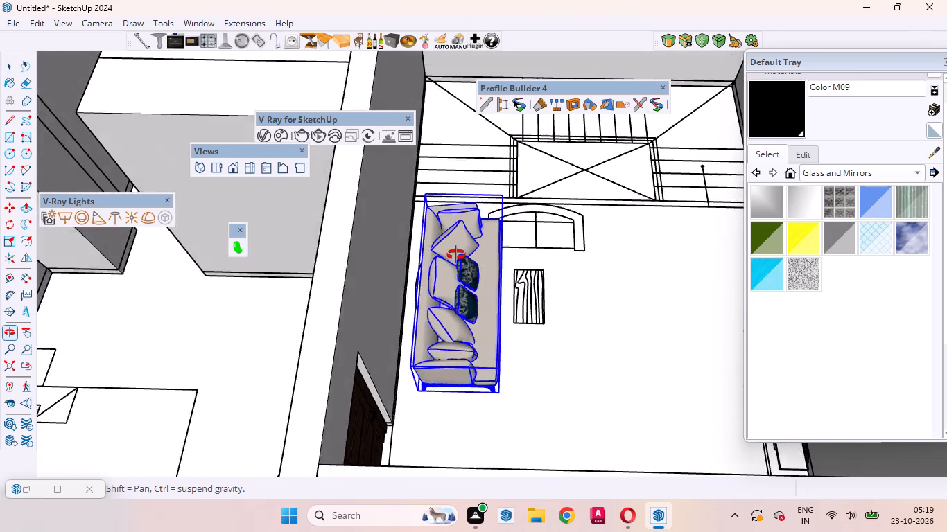
{"action": "middle_click_drag", "start_coordinate": [456, 255], "coordinate": [458, 255]}
{"action": "scroll", "coordinate": [487, 404], "scroll_direction": "up", "scroll_amount": 4}
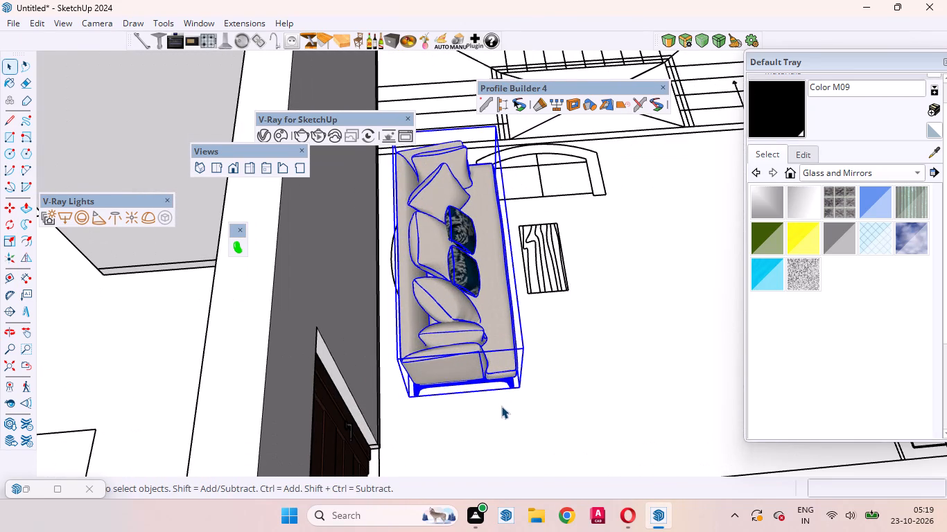
{"action": "key", "text": "m"}
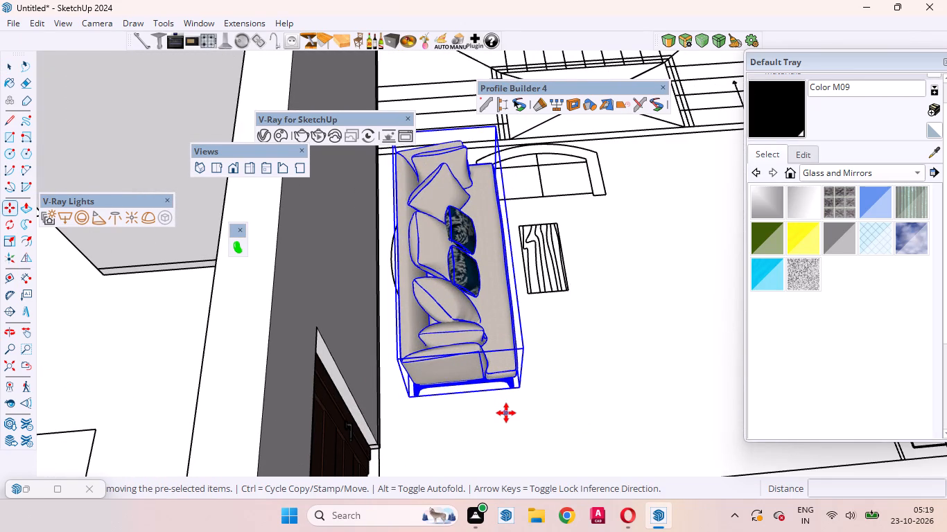
{"action": "left_click", "coordinate": [506, 413]}
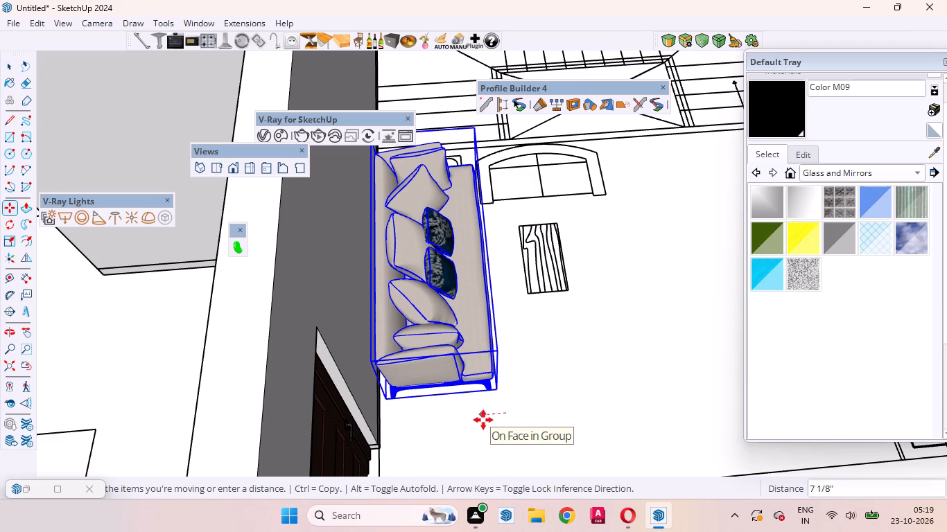
{"action": "left_click", "coordinate": [480, 420]}
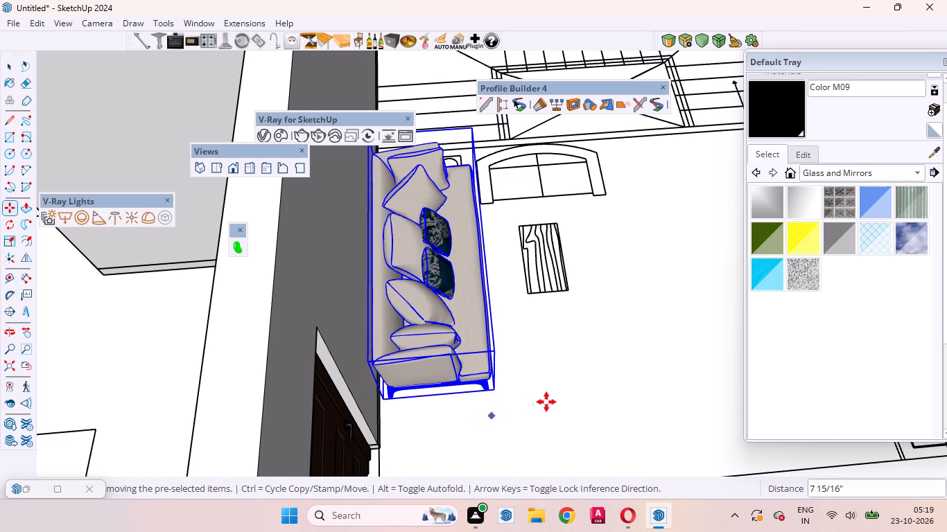
{"action": "key", "text": "space"}
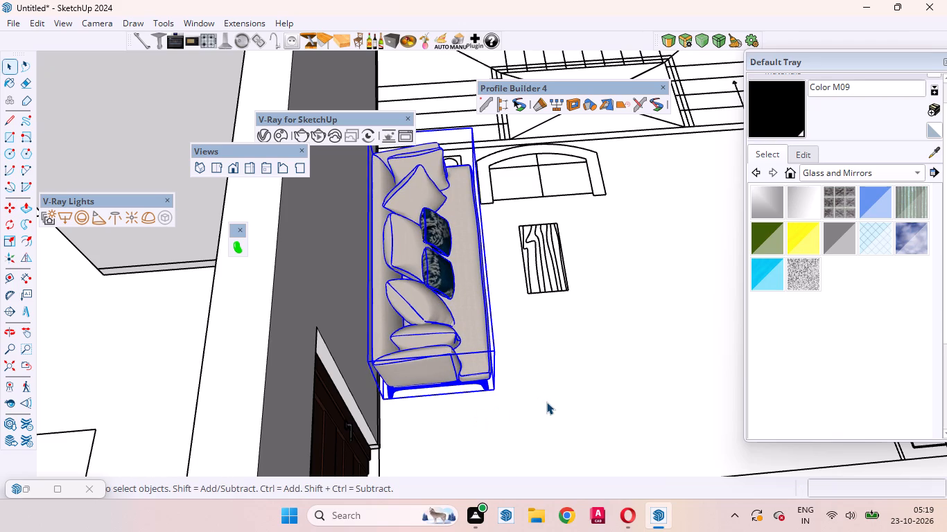
Move the sofa about 8 3/8" along the living room wall toward the door.
{"action": "scroll", "coordinate": [536, 392], "scroll_direction": "down", "scroll_amount": 8}
{"action": "middle_click_drag", "start_coordinate": [549, 353], "coordinate": [531, 414]}
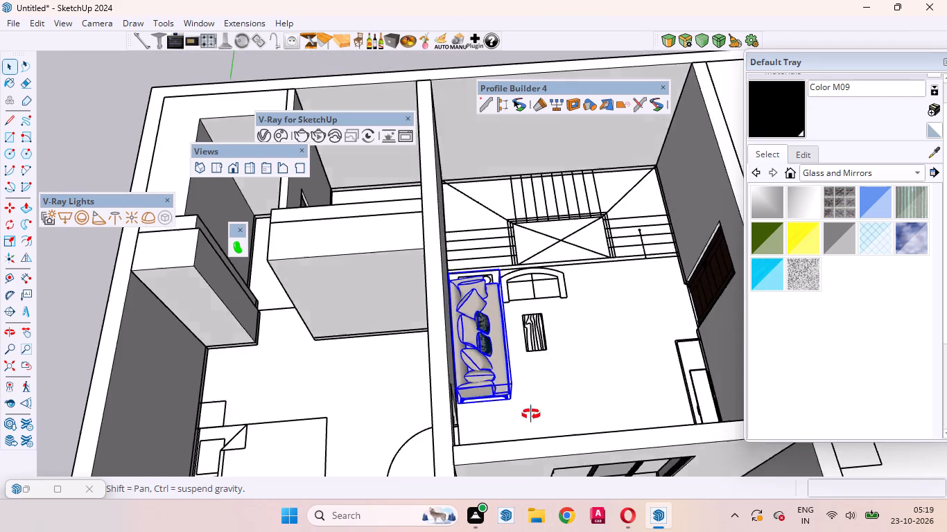
{"action": "middle_click_drag", "start_coordinate": [531, 414], "coordinate": [114, 465]}
{"action": "scroll", "coordinate": [451, 246], "scroll_direction": "up", "scroll_amount": 5}
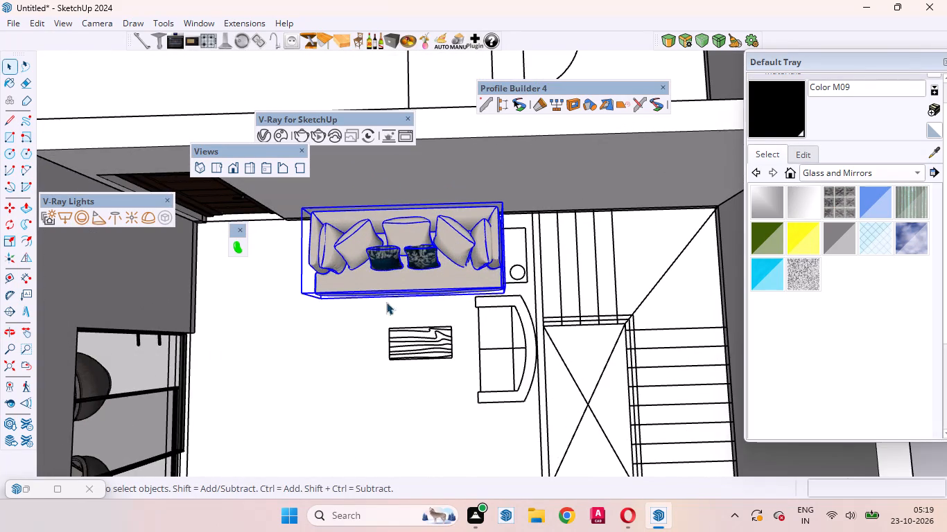
{"action": "scroll", "coordinate": [379, 306], "scroll_direction": "down", "scroll_amount": 4}
{"action": "middle_click_drag", "start_coordinate": [374, 344], "coordinate": [354, 197]}
{"action": "scroll", "coordinate": [431, 314], "scroll_direction": "up", "scroll_amount": 3}
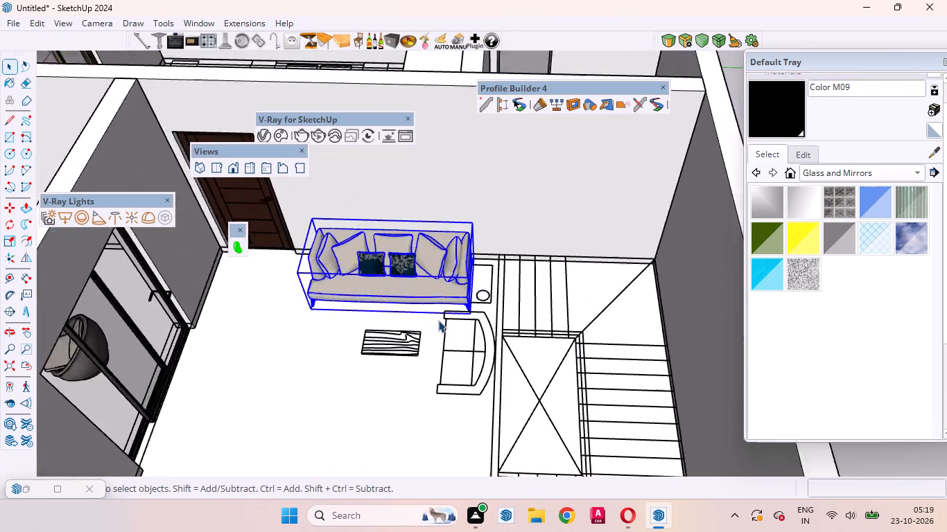
{"action": "scroll", "coordinate": [438, 320], "scroll_direction": "up", "scroll_amount": 2}
{"action": "scroll", "coordinate": [407, 348], "scroll_direction": "down", "scroll_amount": 3}
{"action": "middle_click_drag", "start_coordinate": [345, 355], "coordinate": [480, 387]}
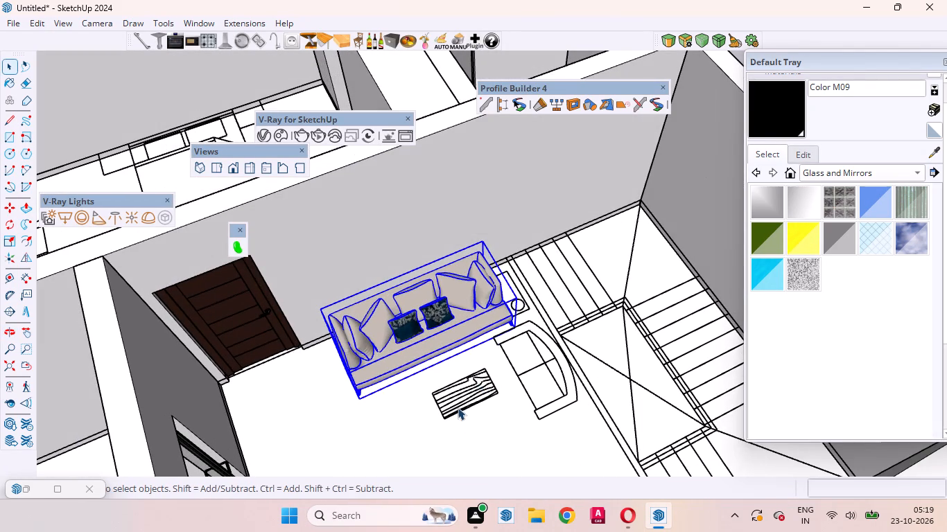
{"action": "key", "text": "m"}
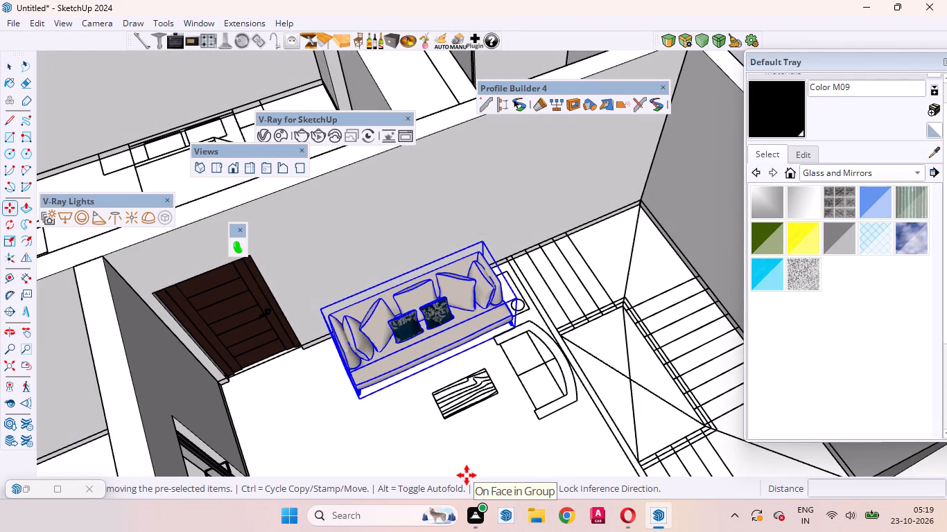
{"action": "scroll", "coordinate": [390, 393], "scroll_direction": "down", "scroll_amount": 5}
{"action": "left_click", "coordinate": [449, 427]}
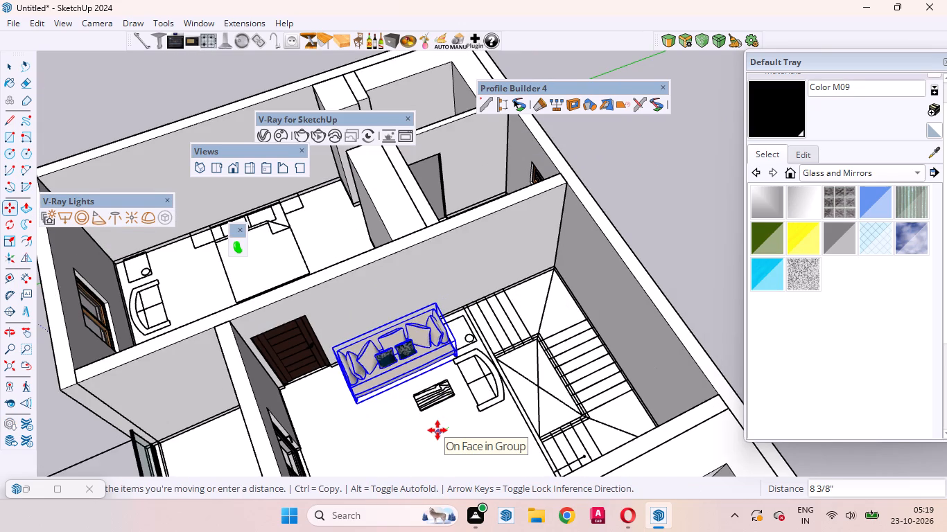
{"action": "left_click", "coordinate": [437, 430]}
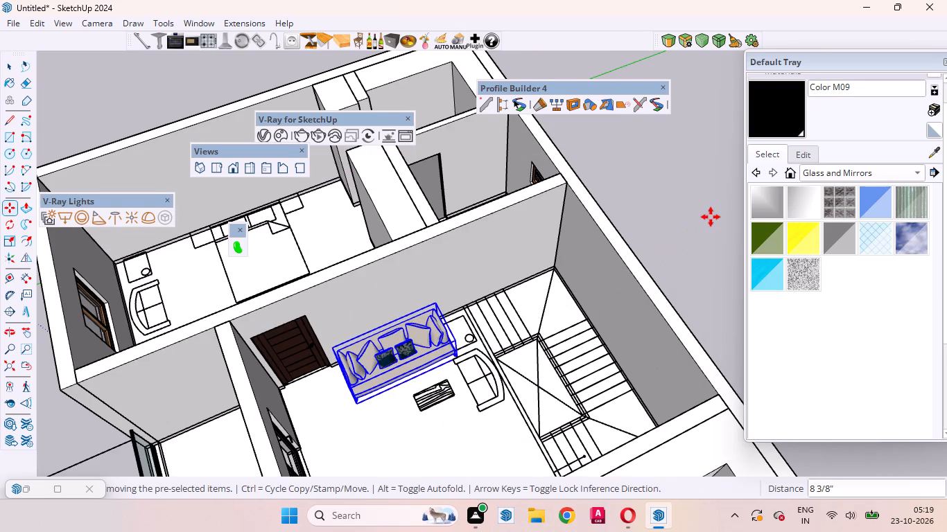
{"action": "key", "text": "space"}
{"action": "left_click", "coordinate": [699, 217]}
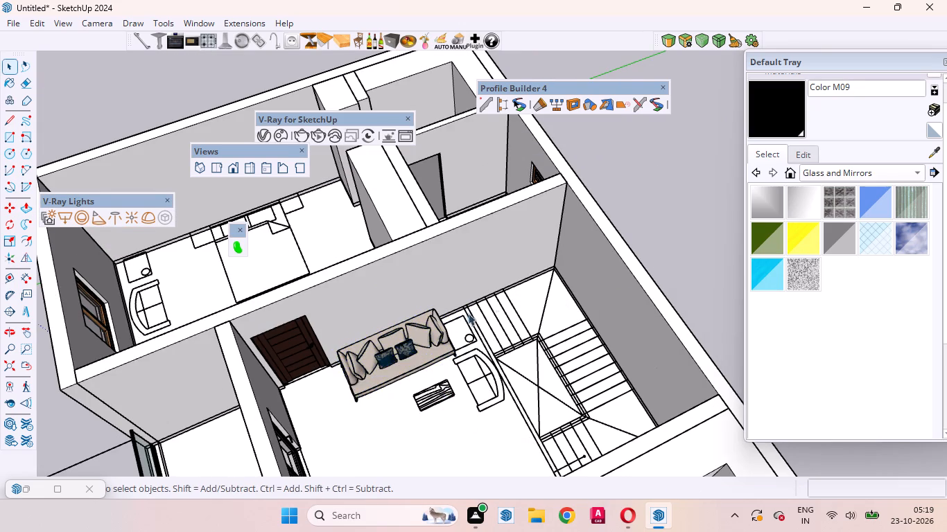
Open the floor layout group and delete the drawn side table square and its circle beside the sofa.
{"action": "scroll", "coordinate": [462, 342], "scroll_direction": "up", "scroll_amount": 8}
{"action": "left_click", "coordinate": [467, 348]}
{"action": "double_click", "coordinate": [468, 348]}
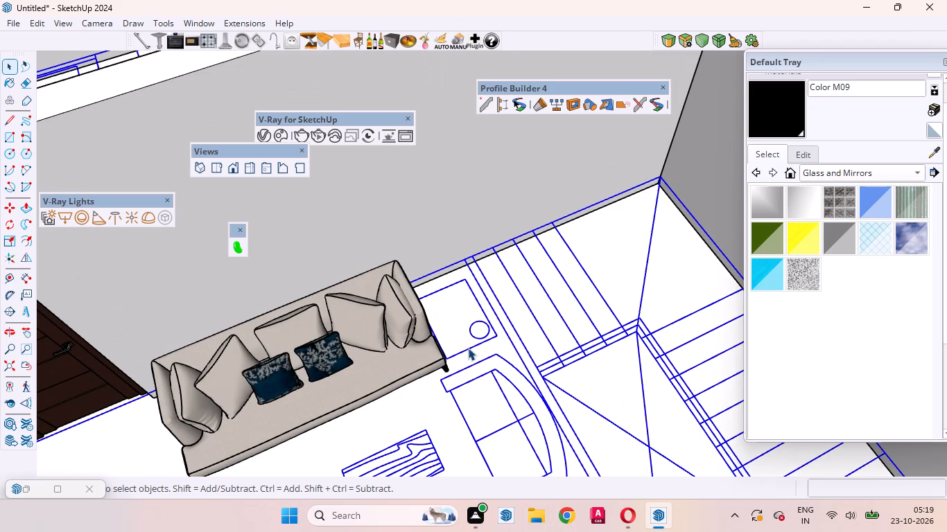
{"action": "left_click", "coordinate": [468, 348]}
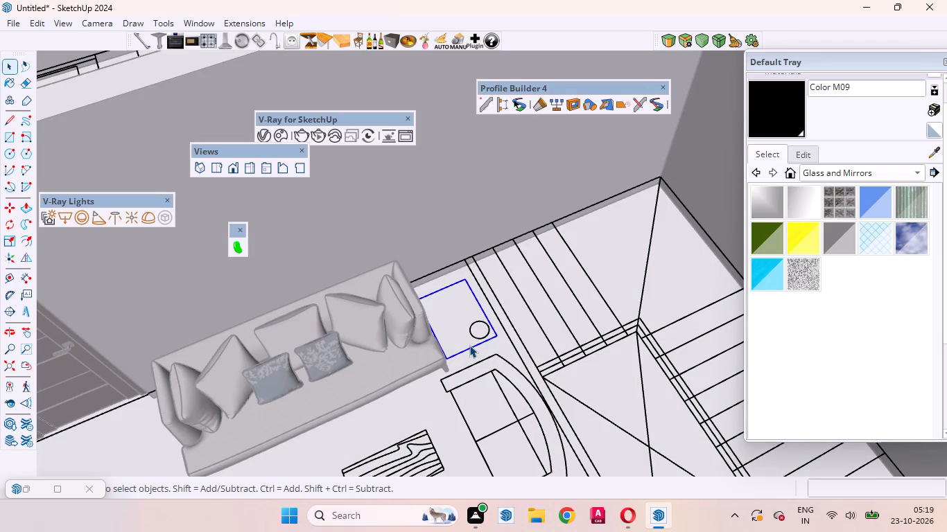
{"action": "key", "text": "Print"}
{"action": "key", "text": "Delete"}
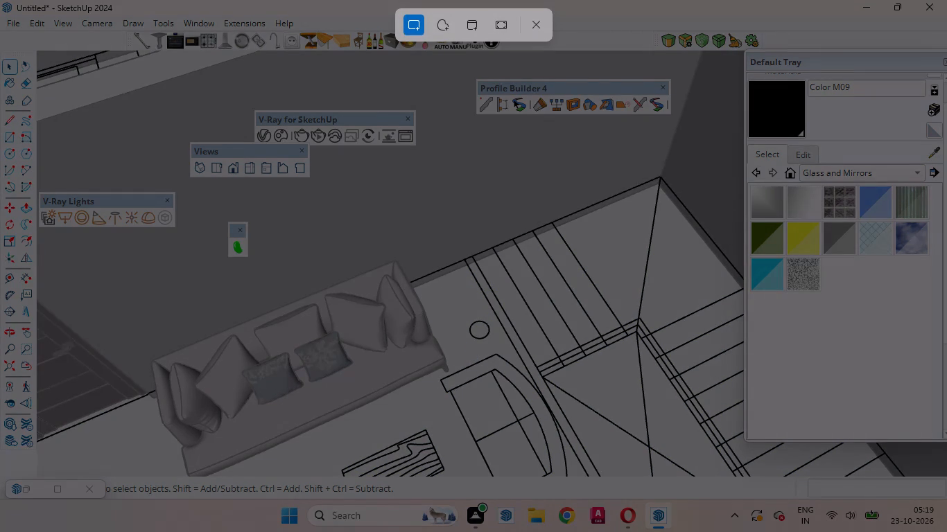
{"action": "left_click", "coordinate": [500, 308]}
{"action": "key", "text": "space"}
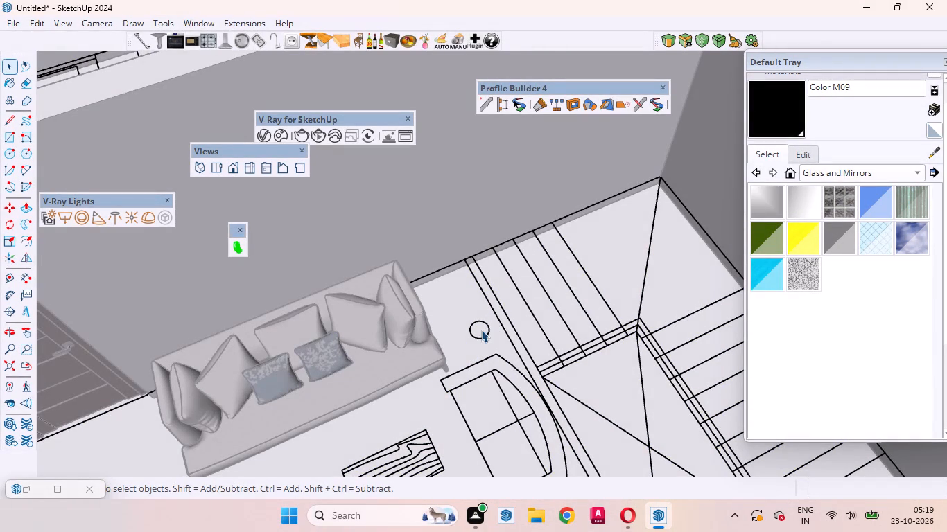
{"action": "left_click", "coordinate": [482, 320]}
{"action": "key", "text": "Delete"}
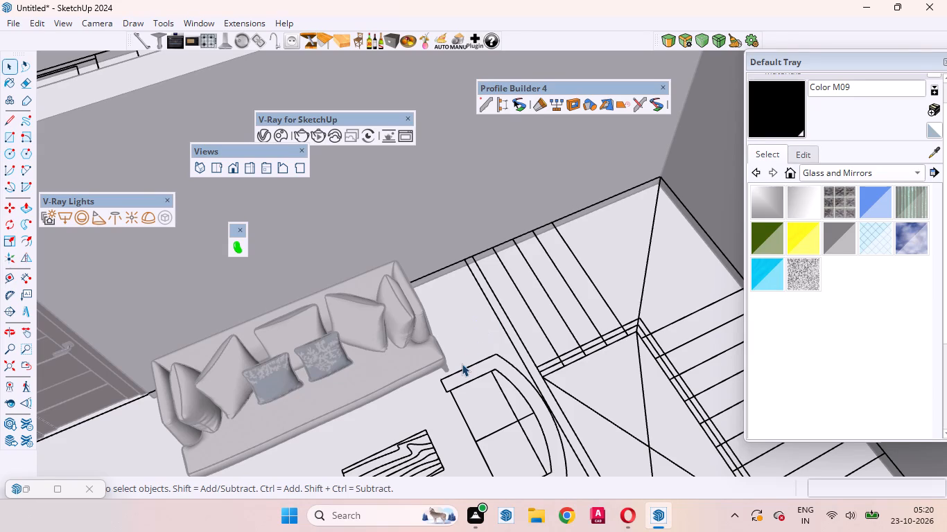
Delete the drawn small sofa and wood-grain coffee table outlines from the living room layout, and leave the group.
{"action": "left_click", "coordinate": [462, 371]}
{"action": "key", "text": "Delete"}
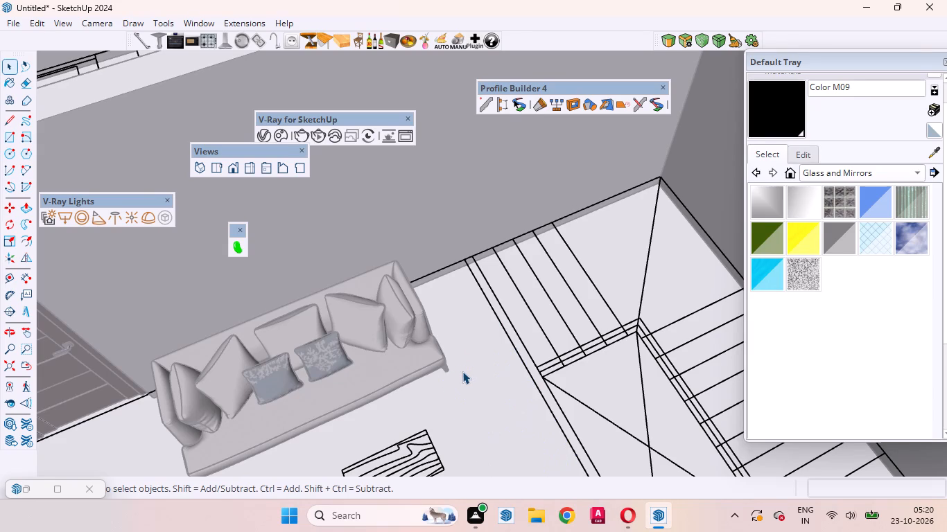
{"action": "left_click", "coordinate": [420, 437]}
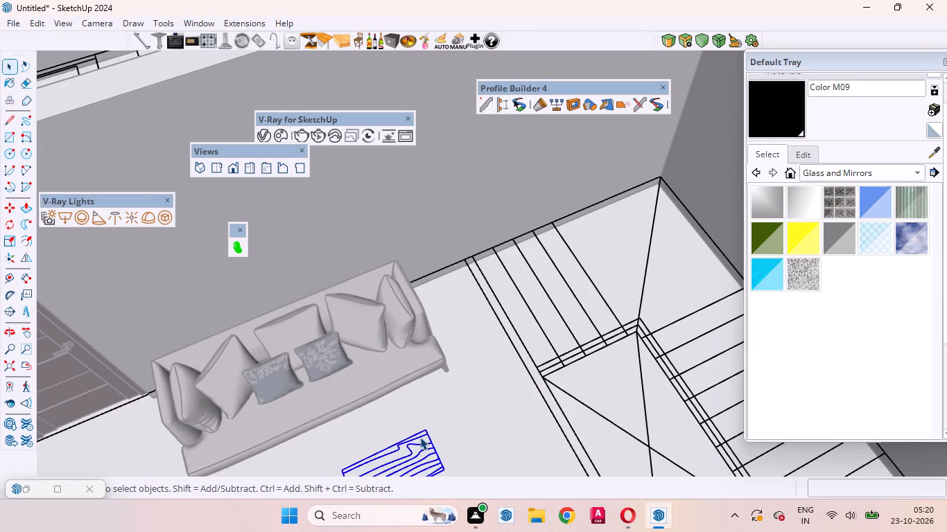
{"action": "key", "text": "Delete"}
{"action": "scroll", "coordinate": [548, 245], "scroll_direction": "down", "scroll_amount": 3}
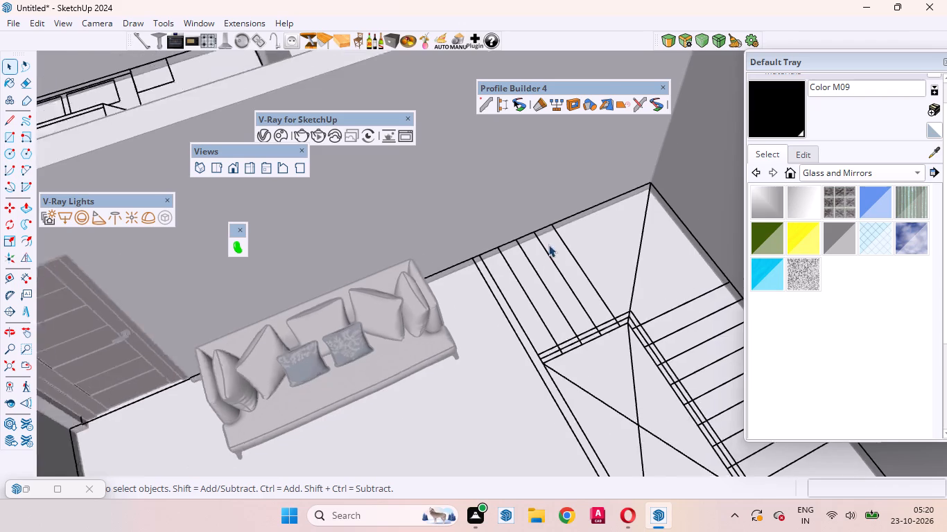
{"action": "scroll", "coordinate": [548, 245], "scroll_direction": "down", "scroll_amount": 3}
{"action": "scroll", "coordinate": [401, 224], "scroll_direction": "down", "scroll_amount": 10}
{"action": "left_click", "coordinate": [583, 213]}
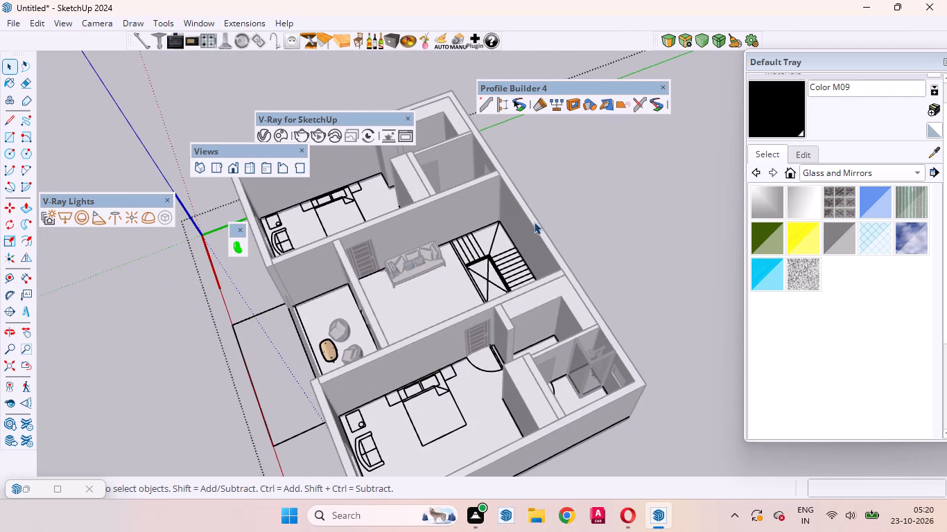
{"action": "double_click", "coordinate": [583, 196]}
Move the sofa about 1' 15/16" along the wall toward the staircase and clear the selection.
{"action": "scroll", "coordinate": [431, 249], "scroll_direction": "up", "scroll_amount": 5}
{"action": "middle_click_drag", "start_coordinate": [424, 272], "coordinate": [329, 264]}
{"action": "scroll", "coordinate": [328, 253], "scroll_direction": "up", "scroll_amount": 4}
{"action": "left_click", "coordinate": [452, 253]}
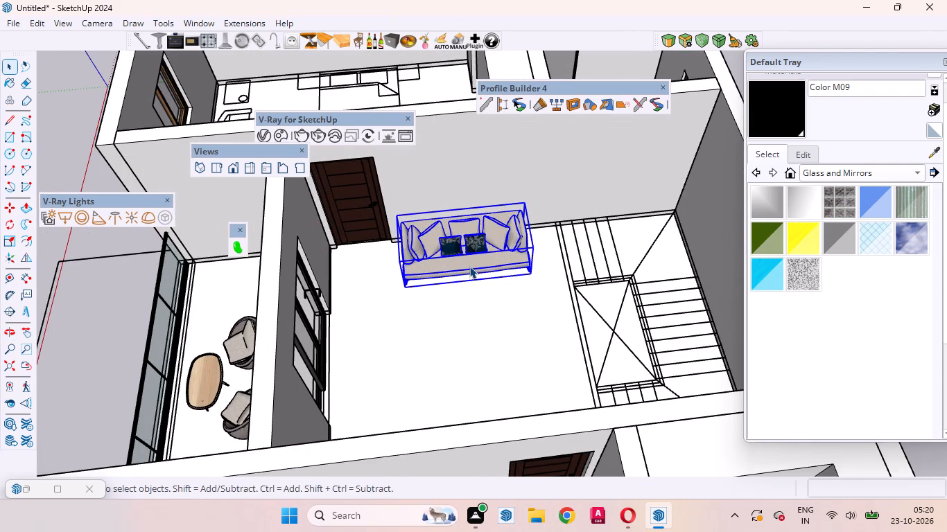
{"action": "key", "text": "m"}
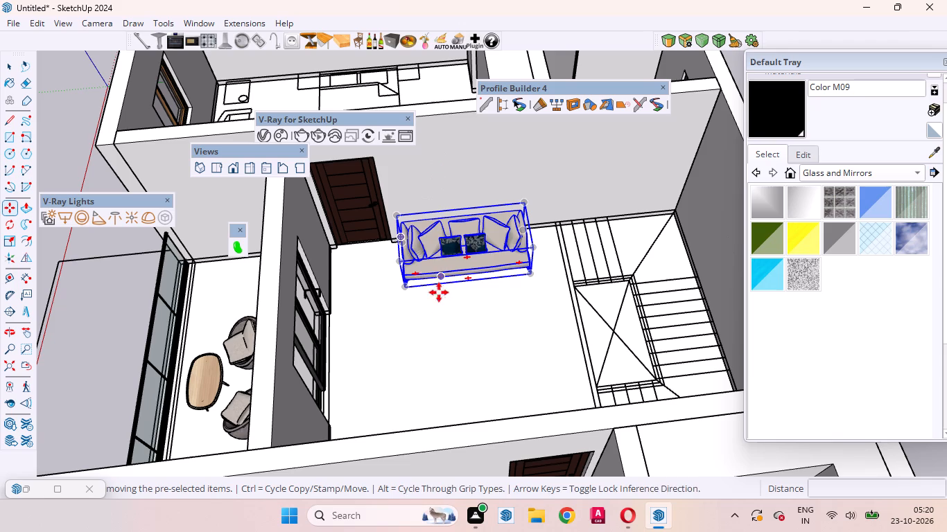
{"action": "left_click", "coordinate": [463, 309]}
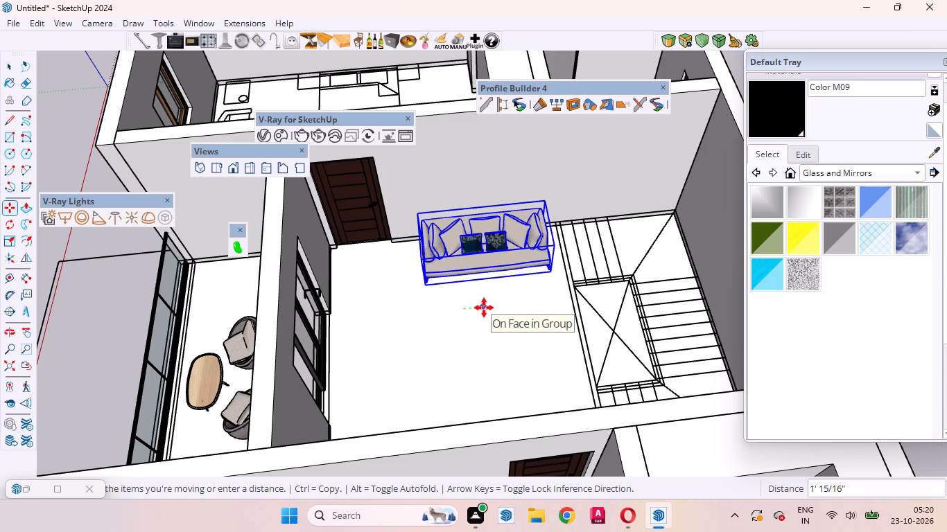
{"action": "left_click", "coordinate": [484, 308]}
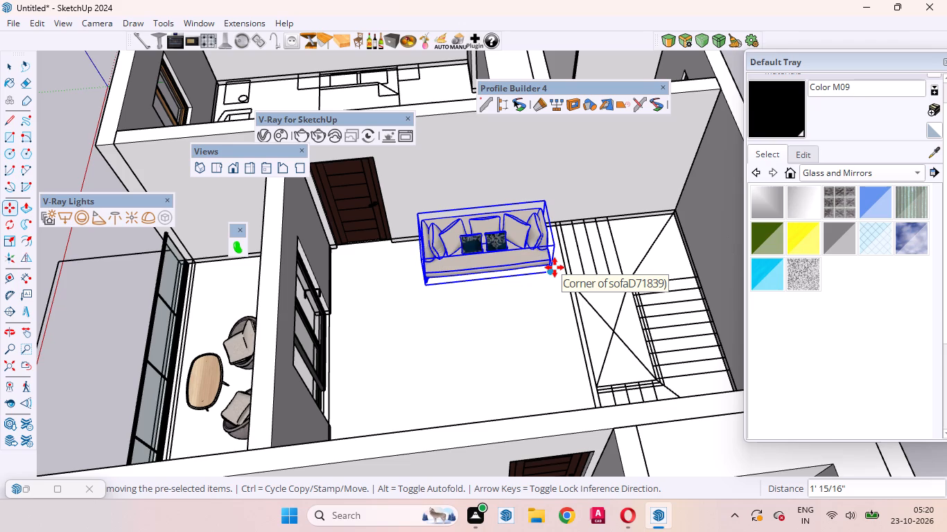
{"action": "key", "text": "space"}
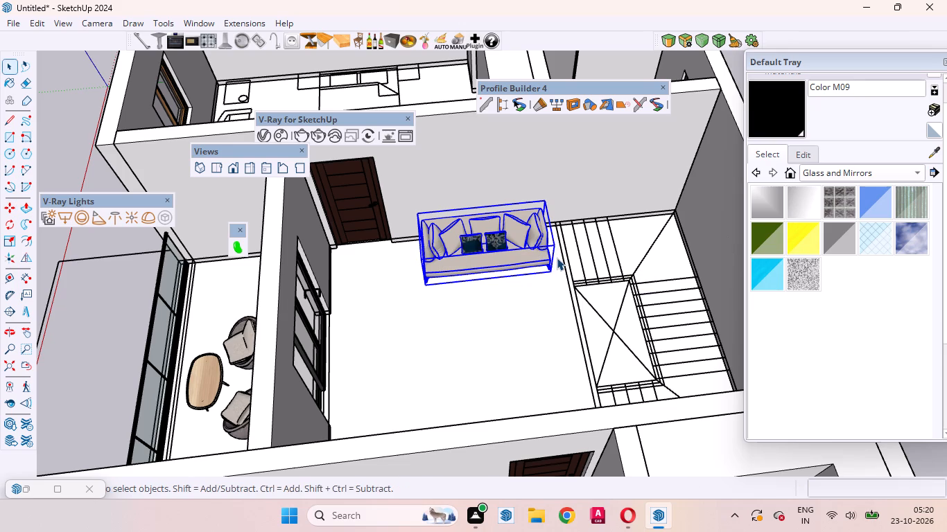
{"action": "scroll", "coordinate": [338, 301], "scroll_direction": "down", "scroll_amount": 6}
{"action": "scroll", "coordinate": [410, 231], "scroll_direction": "down", "scroll_amount": 5}
{"action": "left_click", "coordinate": [579, 224]}
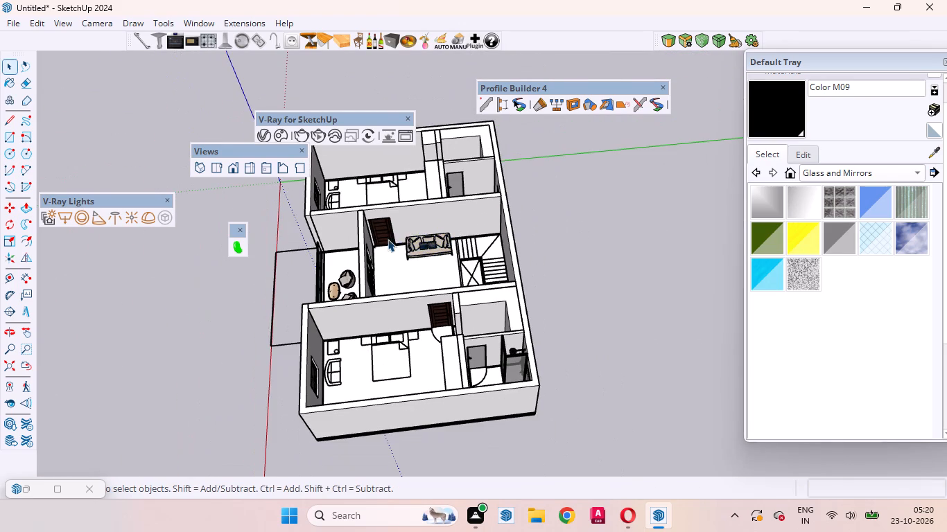
Examine the sofa's placement in the living room and the surrounding rooms from several angles.
{"action": "middle_click_drag", "start_coordinate": [388, 239], "coordinate": [582, 231]}
{"action": "scroll", "coordinate": [381, 259], "scroll_direction": "up", "scroll_amount": 7}
{"action": "scroll", "coordinate": [431, 301], "scroll_direction": "down", "scroll_amount": 1}
{"action": "scroll", "coordinate": [431, 301], "scroll_direction": "up", "scroll_amount": 3}
{"action": "middle_click_drag", "start_coordinate": [414, 335], "coordinate": [455, 216]}
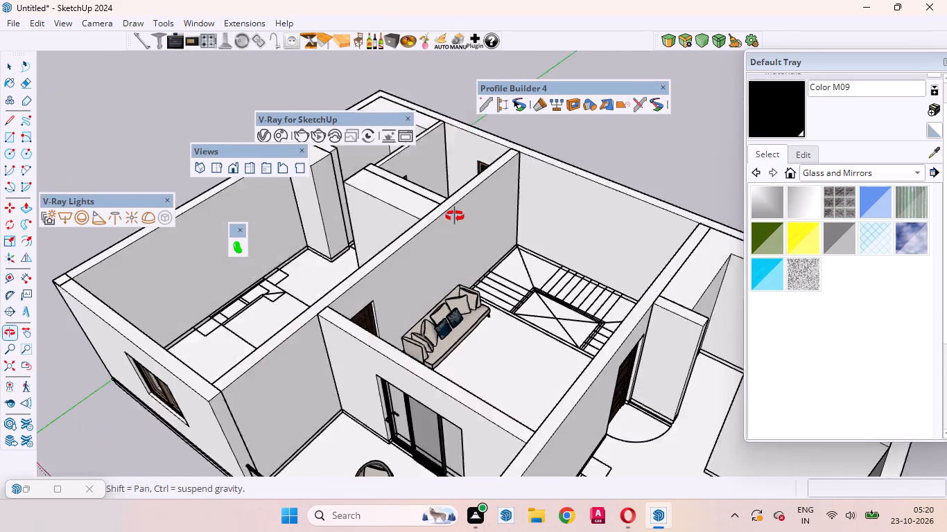
{"action": "middle_click_drag", "start_coordinate": [455, 216], "coordinate": [456, 209]}
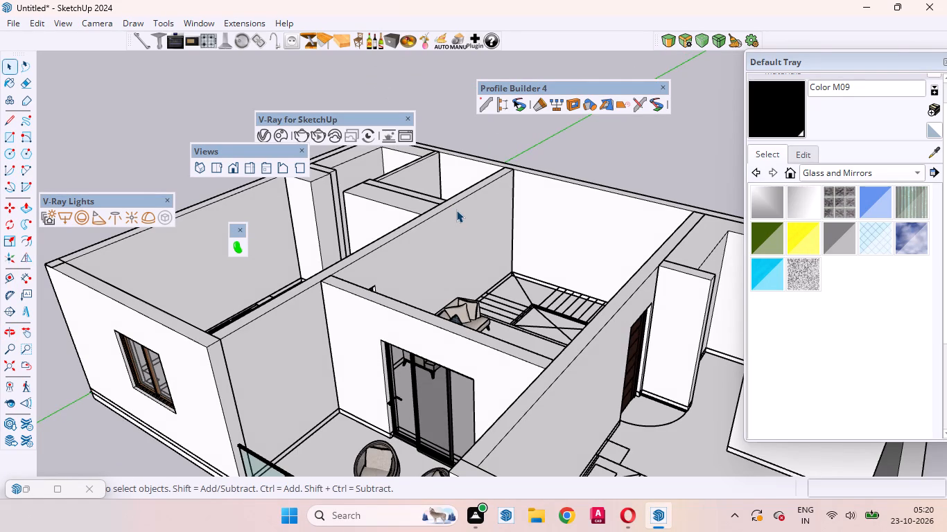
{"action": "scroll", "coordinate": [367, 328], "scroll_direction": "down", "scroll_amount": 5}
{"action": "scroll", "coordinate": [427, 178], "scroll_direction": "down", "scroll_amount": 4}
Open the floor layout group that contains the oval balcony table for editing.
{"action": "scroll", "coordinate": [392, 363], "scroll_direction": "up", "scroll_amount": 12}
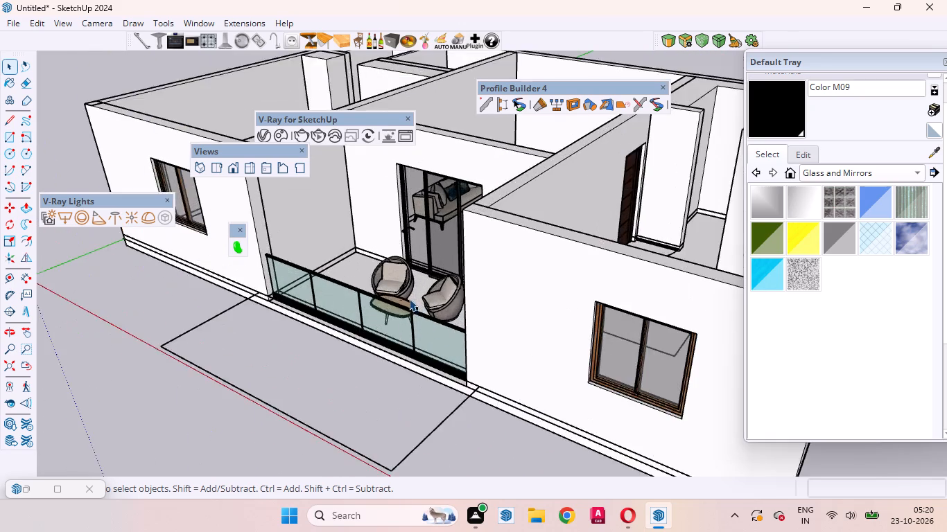
{"action": "scroll", "coordinate": [409, 299], "scroll_direction": "up", "scroll_amount": 7}
{"action": "middle_click_drag", "start_coordinate": [410, 304], "coordinate": [400, 397]}
{"action": "scroll", "coordinate": [379, 393], "scroll_direction": "up", "scroll_amount": 5}
{"action": "left_click", "coordinate": [375, 409]}
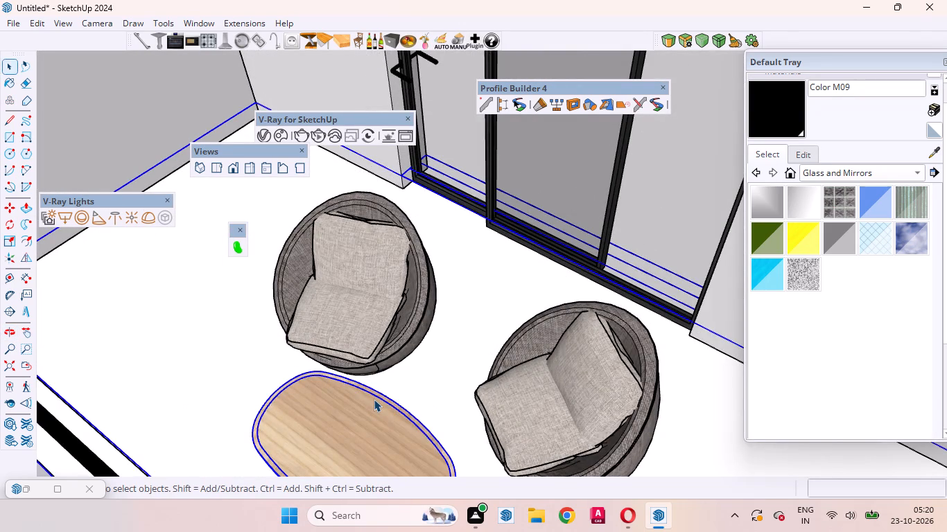
{"action": "key", "text": "space"}
{"action": "scroll", "coordinate": [395, 341], "scroll_direction": "down", "scroll_amount": 6}
{"action": "scroll", "coordinate": [443, 238], "scroll_direction": "down", "scroll_amount": 4}
{"action": "left_click", "coordinate": [169, 461]}
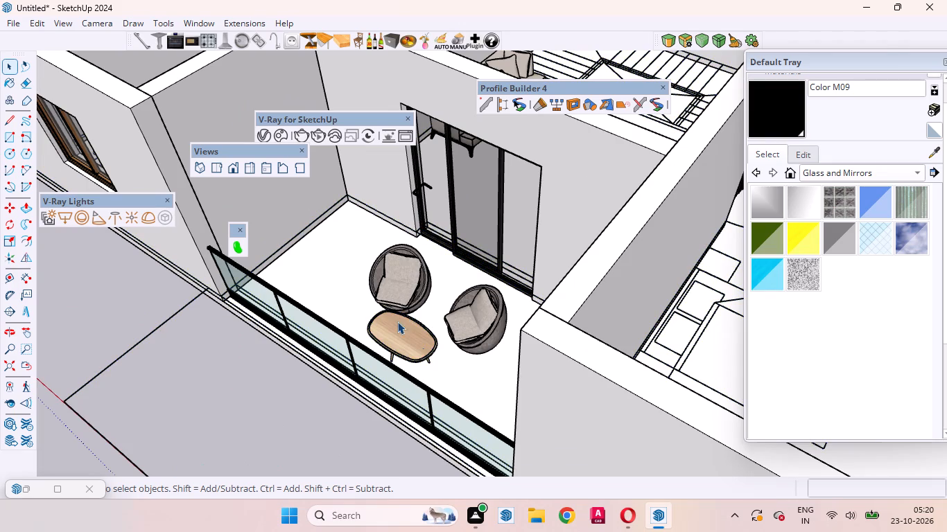
{"action": "left_click", "coordinate": [394, 330]}
{"action": "scroll", "coordinate": [372, 403], "scroll_direction": "down", "scroll_amount": 5}
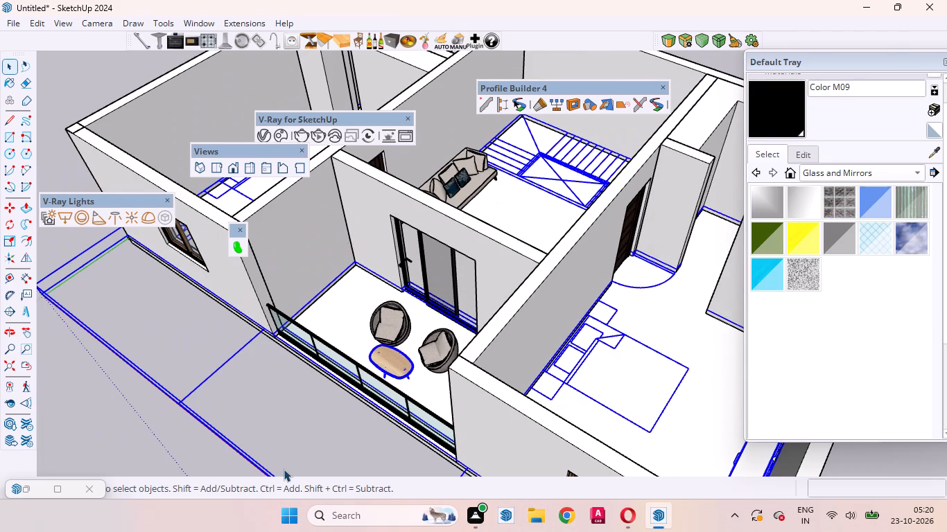
{"action": "left_click", "coordinate": [284, 468]}
{"action": "middle_click_drag", "start_coordinate": [344, 438], "coordinate": [354, 411]}
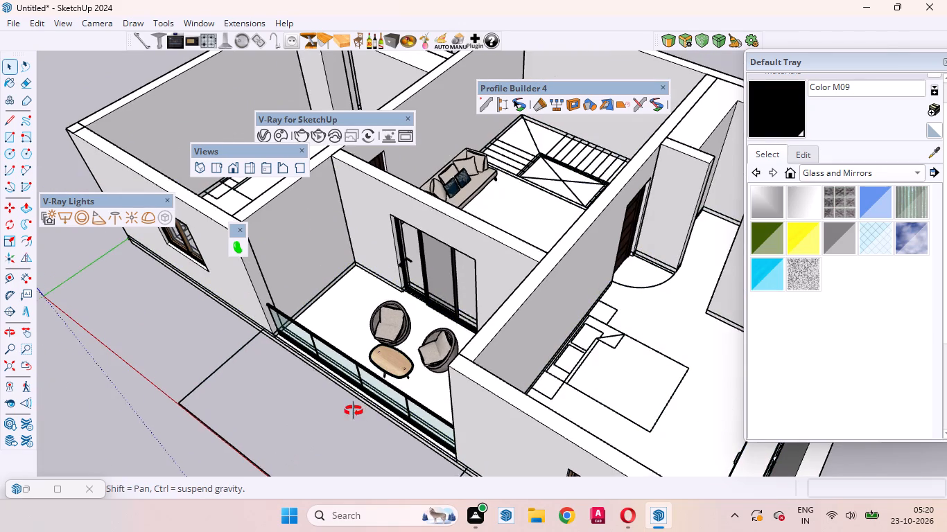
{"action": "middle_click_drag", "start_coordinate": [354, 411], "coordinate": [566, 436]}
{"action": "scroll", "coordinate": [543, 407], "scroll_direction": "up", "scroll_amount": 4}
{"action": "double_click", "coordinate": [536, 382]}
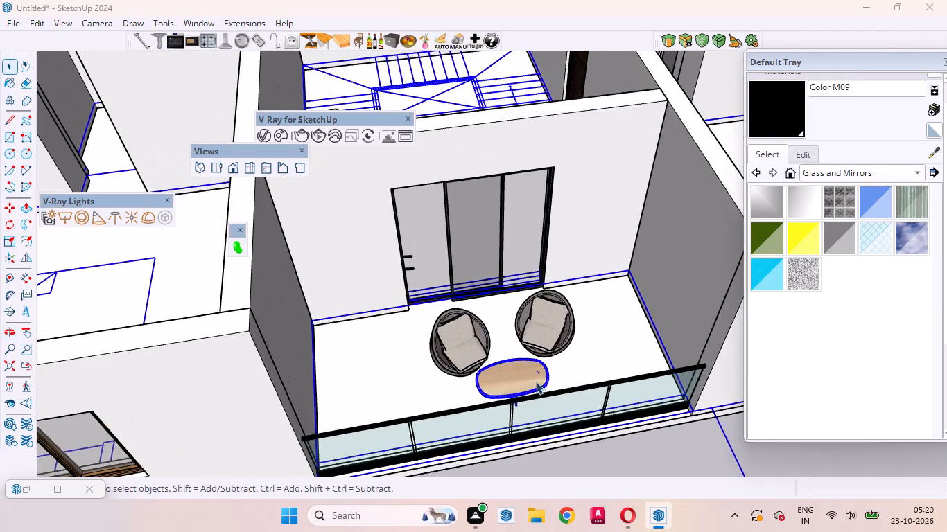
Copy the oval balcony table about 14' 5 3/8" into the living room, in front of the sofa.
{"action": "left_click", "coordinate": [527, 379]}
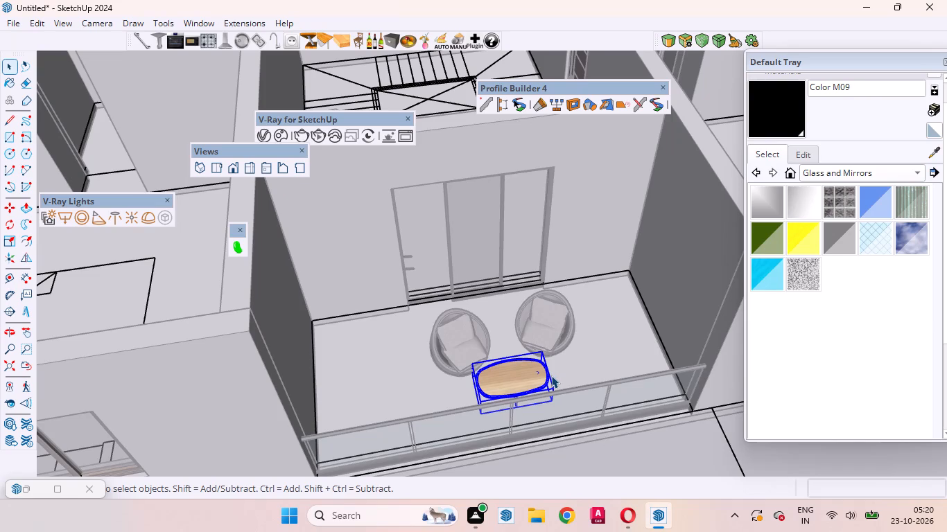
{"action": "key", "text": "m"}
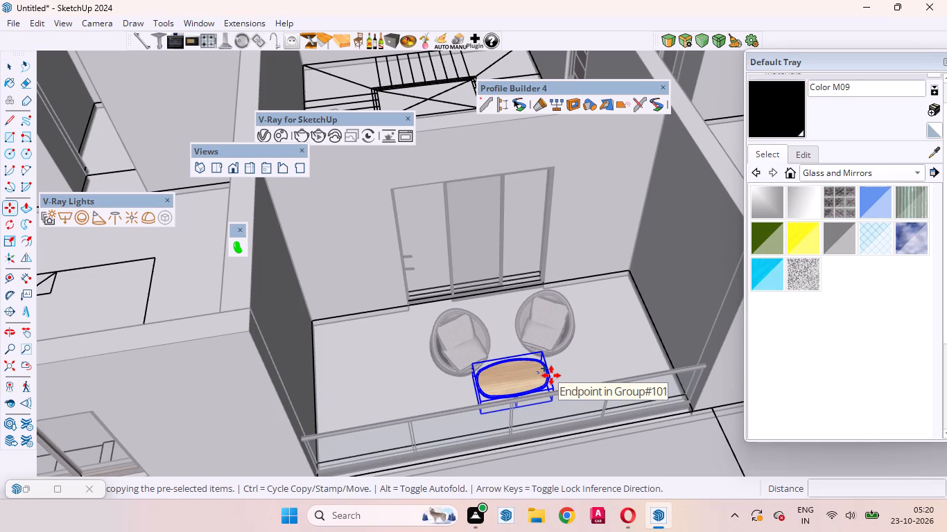
{"action": "left_click", "coordinate": [524, 381]}
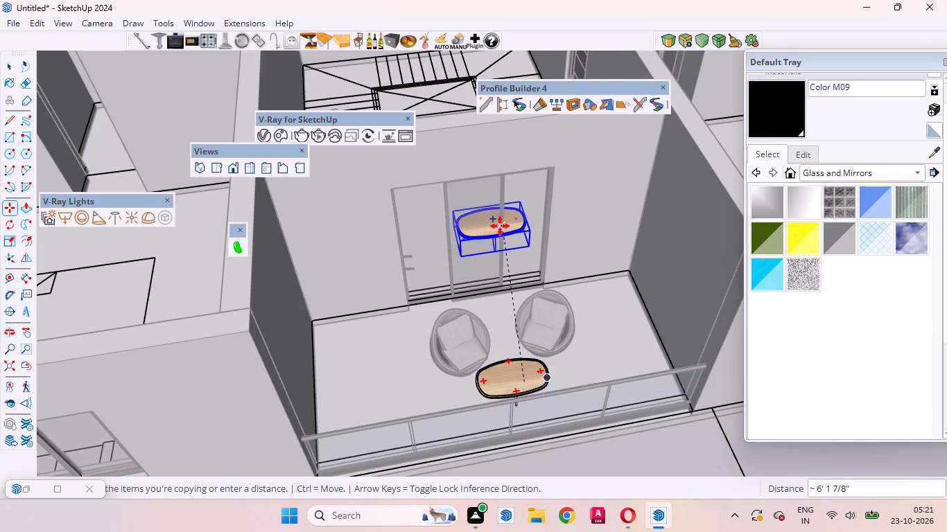
{"action": "scroll", "coordinate": [497, 235], "scroll_direction": "down", "scroll_amount": 6}
{"action": "scroll", "coordinate": [453, 452], "scroll_direction": "down", "scroll_amount": 6}
{"action": "scroll", "coordinate": [477, 246], "scroll_direction": "up", "scroll_amount": 14}
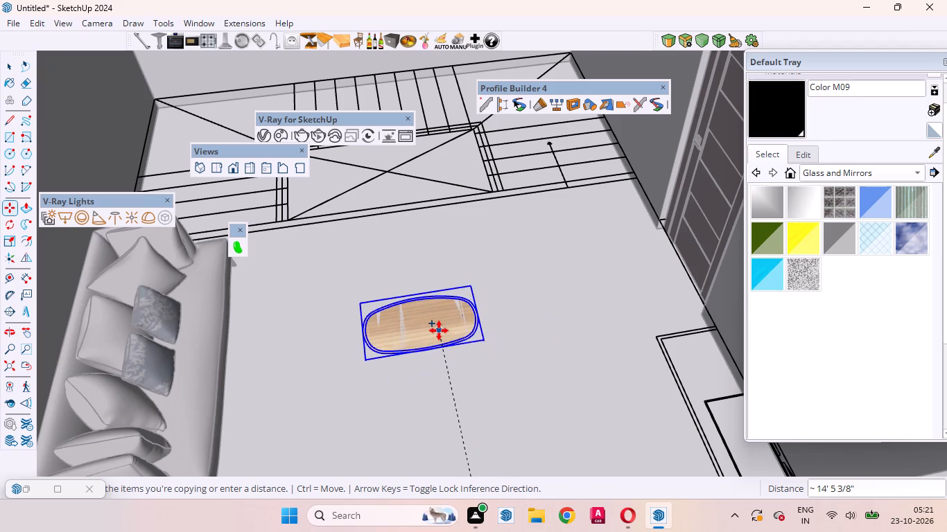
{"action": "left_click", "coordinate": [439, 330]}
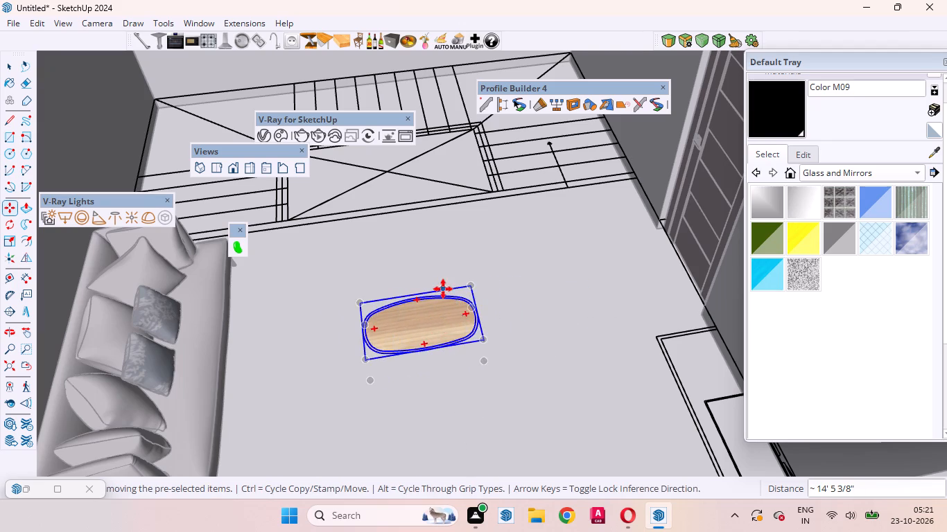
Raise the copied table about 11 3/16" along the blue axis so its legs clear the living room floor.
{"action": "scroll", "coordinate": [444, 289], "scroll_direction": "up", "scroll_amount": 9}
{"action": "middle_click_drag", "start_coordinate": [385, 364], "coordinate": [364, 278]}
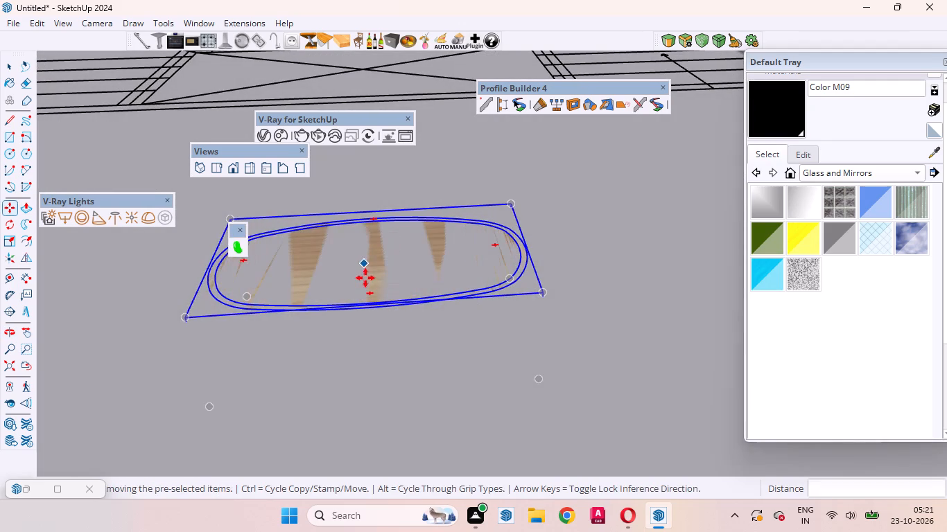
{"action": "left_click", "coordinate": [368, 277]}
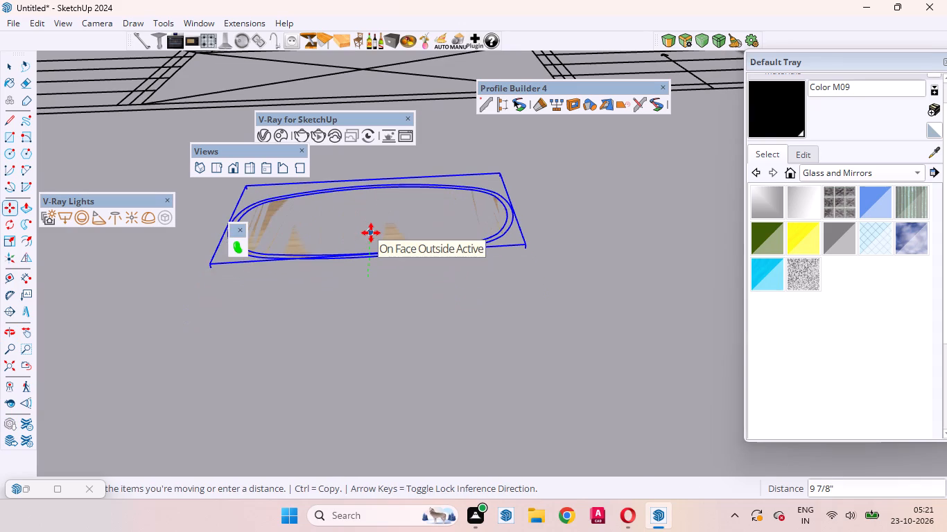
{"action": "key", "text": "Up"}
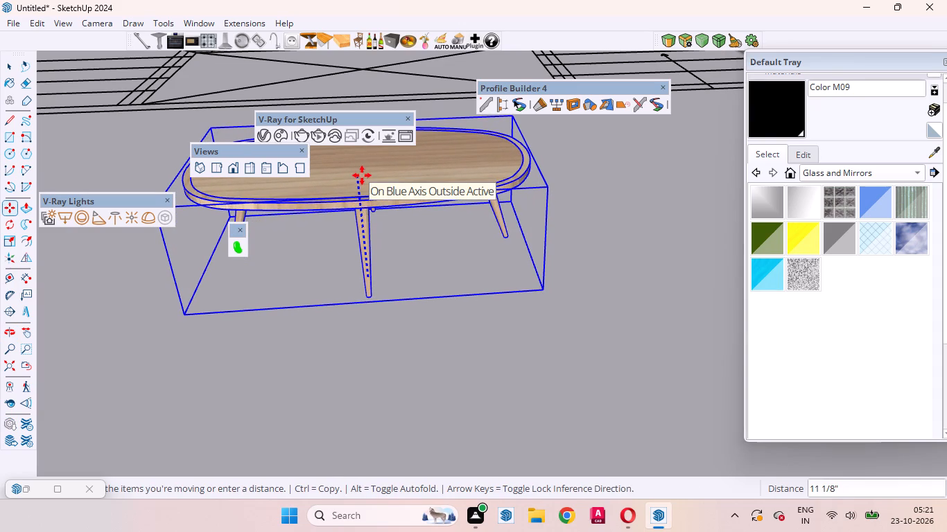
{"action": "left_click", "coordinate": [363, 175]}
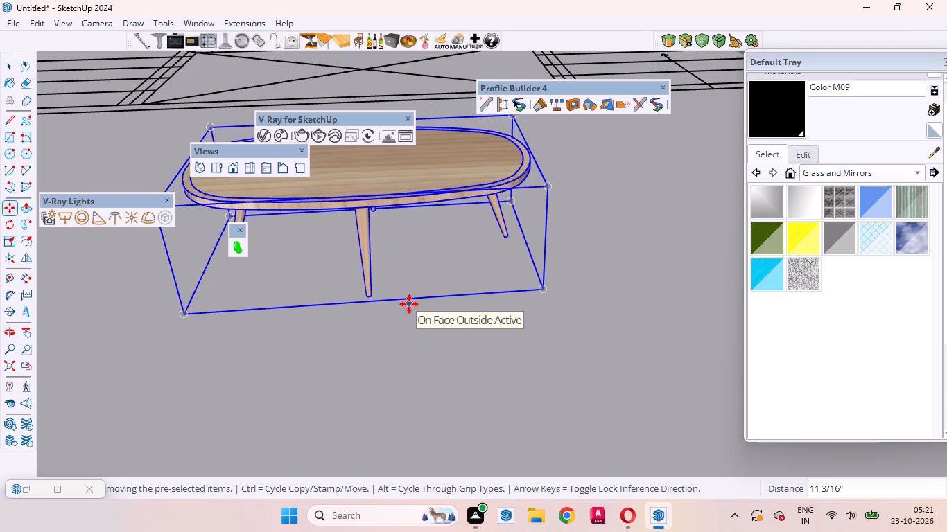
Rotate the copied living room table 90 degrees on the floor plane so it lies parallel to the sofa.
{"action": "key", "text": "q"}
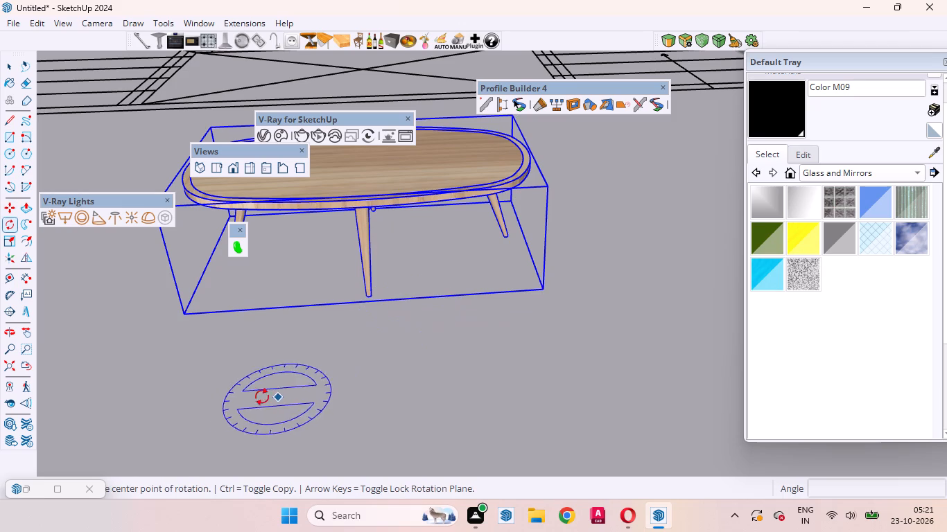
{"action": "left_click", "coordinate": [226, 342]}
{"action": "left_click", "coordinate": [483, 332]}
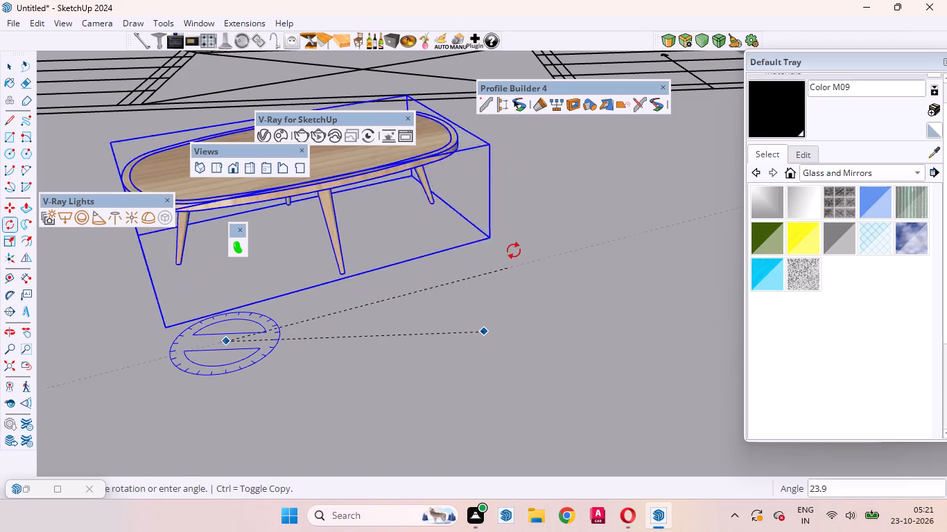
{"action": "type", "text": "90"}
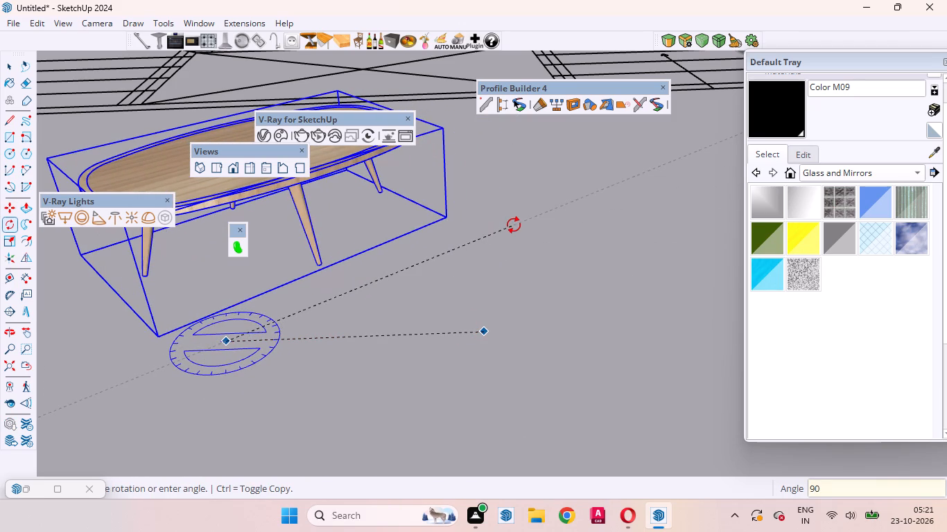
{"action": "key", "text": "Return"}
{"action": "key", "text": "space"}
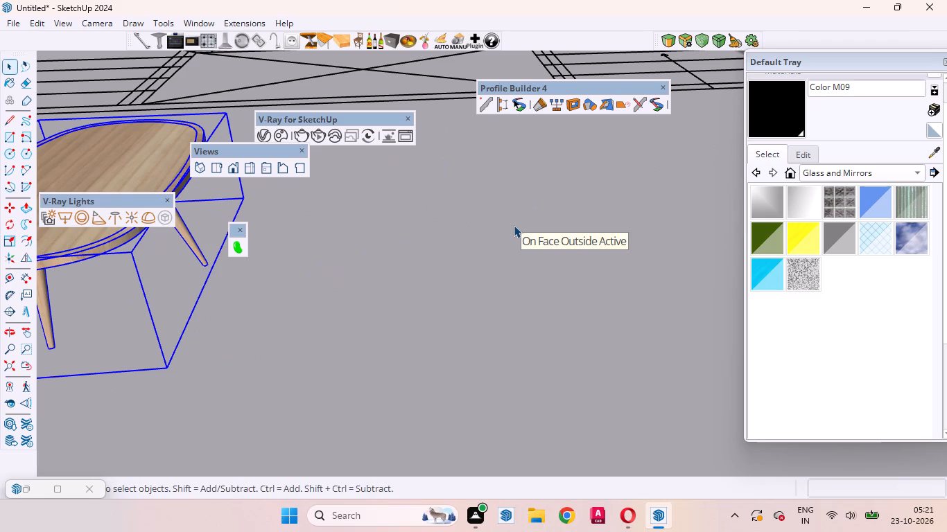
Move the rotated coffee table about 7 5/16" closer to the front of the sofa.
{"action": "scroll", "coordinate": [430, 300], "scroll_direction": "down", "scroll_amount": 6}
{"action": "scroll", "coordinate": [390, 339], "scroll_direction": "down", "scroll_amount": 6}
{"action": "middle_click_drag", "start_coordinate": [445, 315], "coordinate": [281, 531]}
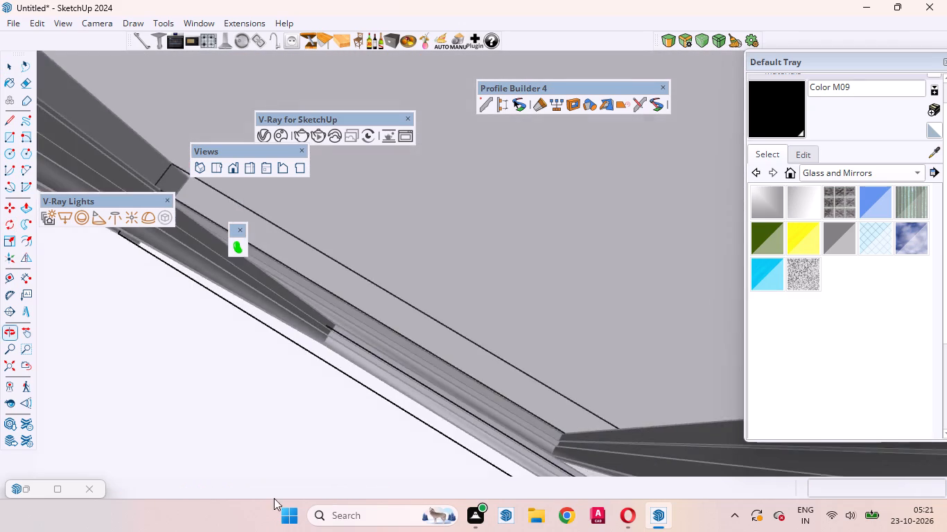
{"action": "scroll", "coordinate": [285, 432], "scroll_direction": "down", "scroll_amount": 6}
{"action": "scroll", "coordinate": [250, 428], "scroll_direction": "down", "scroll_amount": 20}
{"action": "scroll", "coordinate": [250, 428], "scroll_direction": "down", "scroll_amount": 5}
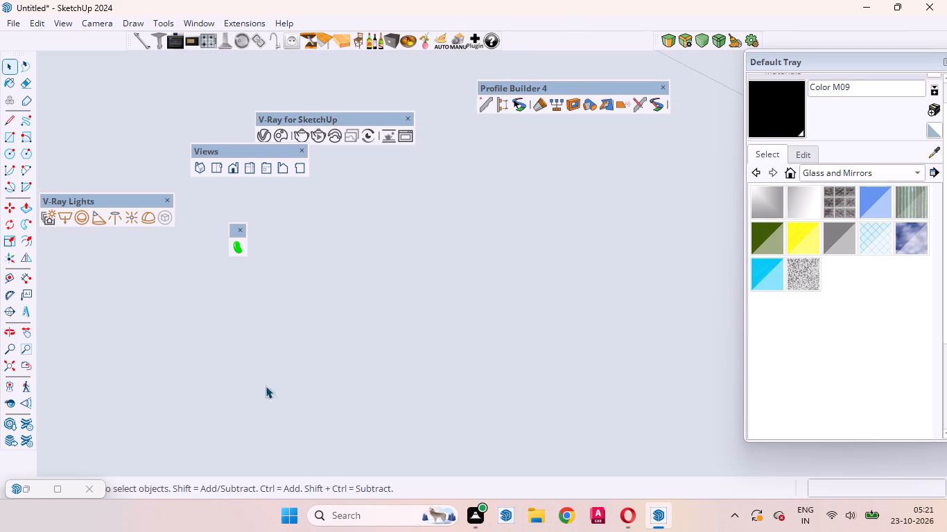
{"action": "left_click", "coordinate": [214, 167]}
{"action": "scroll", "coordinate": [403, 360], "scroll_direction": "down", "scroll_amount": 6}
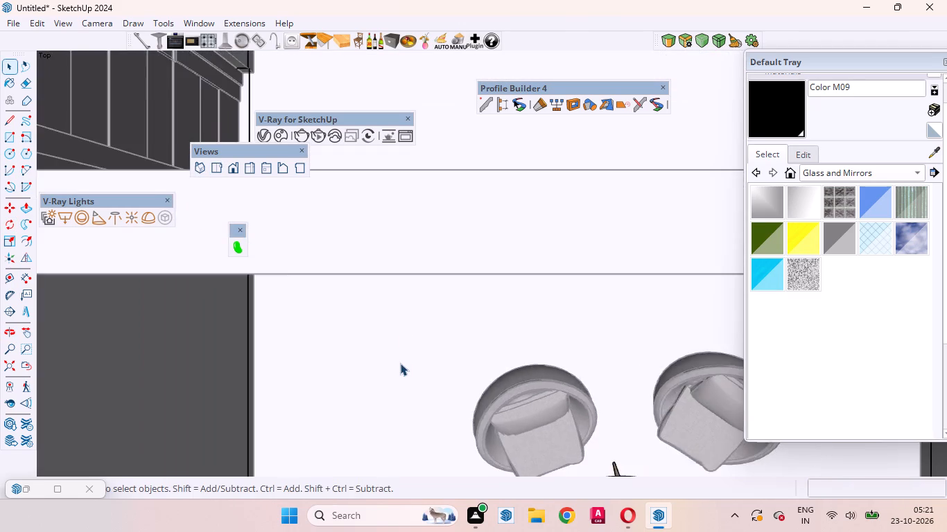
{"action": "scroll", "coordinate": [400, 363], "scroll_direction": "down", "scroll_amount": 18}
{"action": "middle_click_drag", "start_coordinate": [433, 335], "coordinate": [242, 278]}
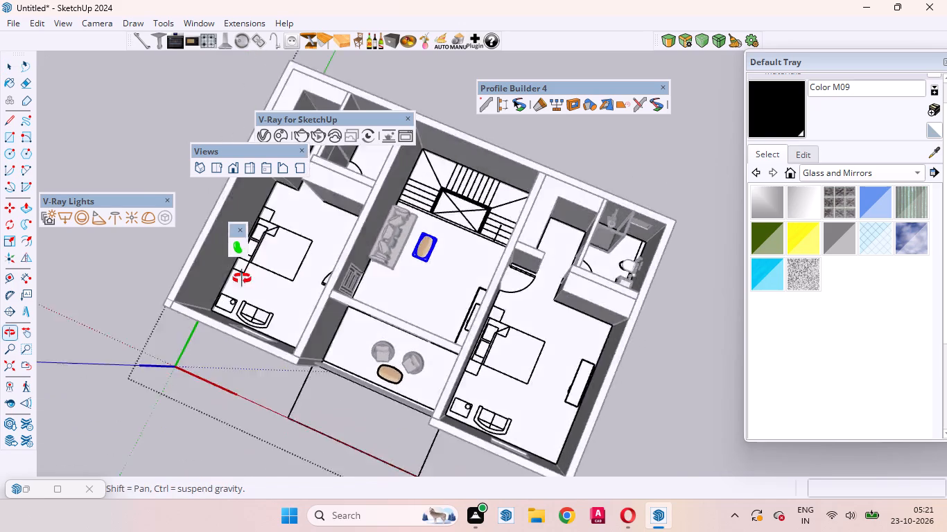
{"action": "middle_click_drag", "start_coordinate": [242, 278], "coordinate": [128, 263]}
{"action": "scroll", "coordinate": [356, 233], "scroll_direction": "up", "scroll_amount": 16}
{"action": "middle_click_drag", "start_coordinate": [485, 299], "coordinate": [422, 233]}
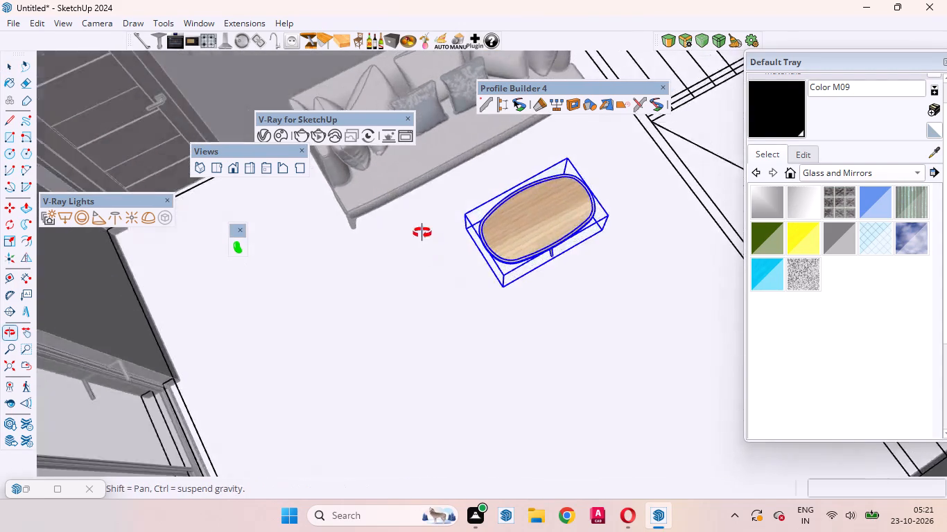
{"action": "middle_click_drag", "start_coordinate": [422, 233], "coordinate": [611, 314]}
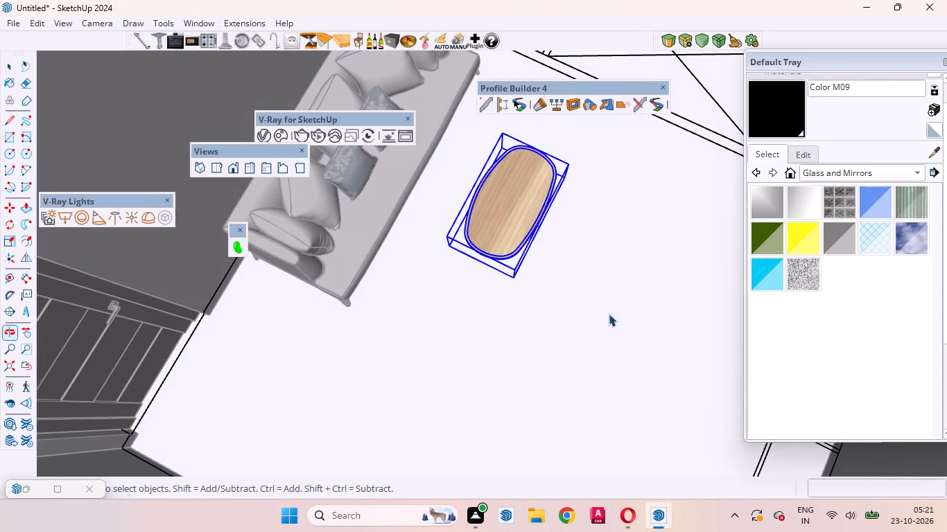
{"action": "key", "text": "m"}
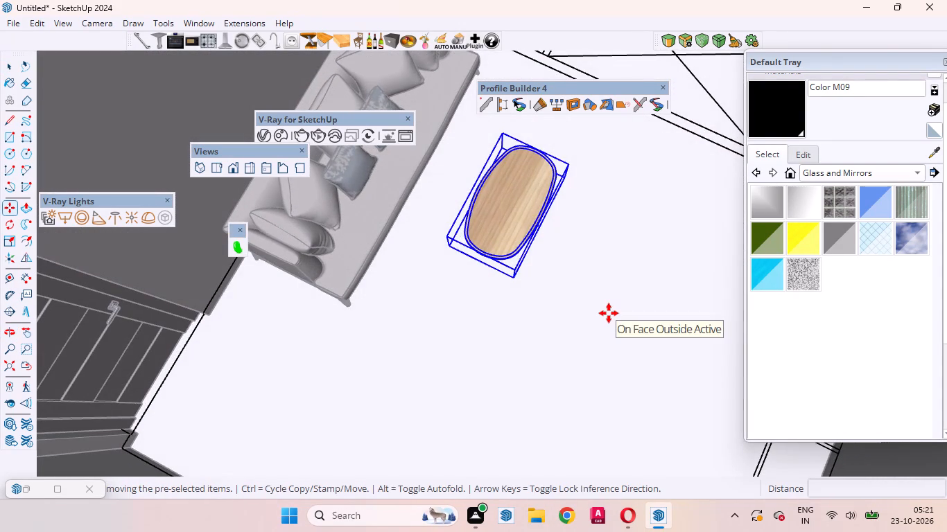
{"action": "left_click", "coordinate": [607, 311]}
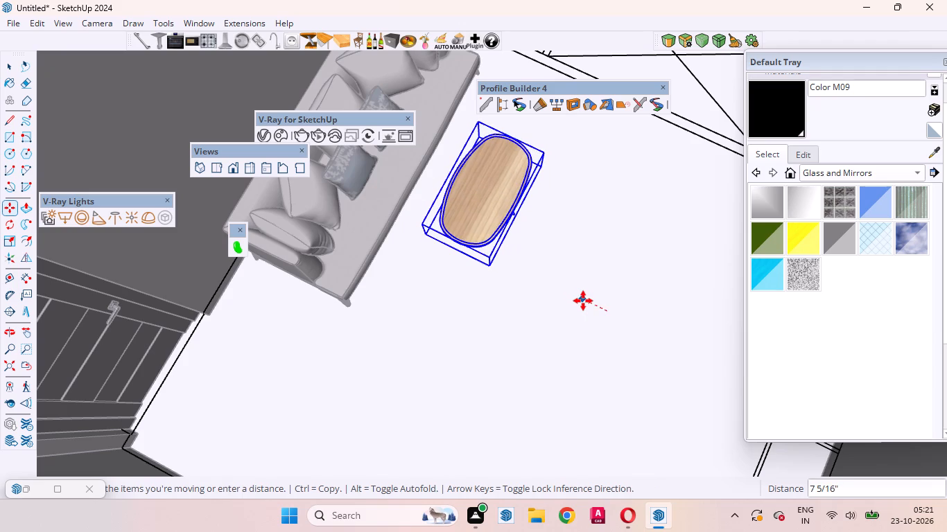
{"action": "left_click", "coordinate": [583, 301]}
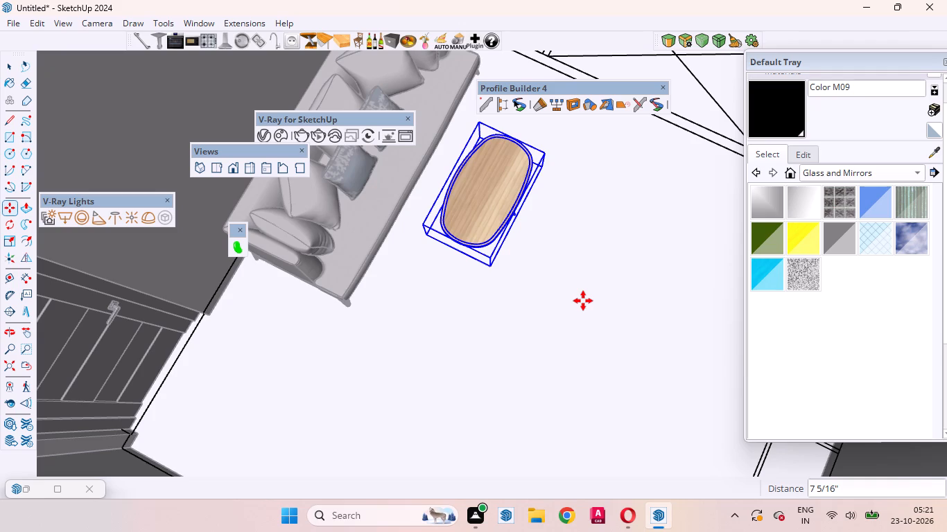
{"action": "key", "text": "space"}
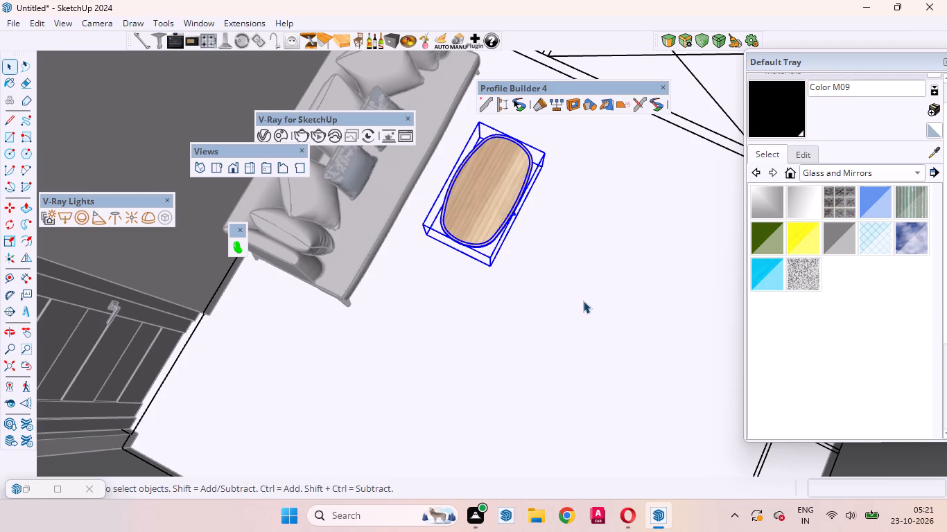
Clear the table selection and leave the open layout group.
{"action": "scroll", "coordinate": [279, 416], "scroll_direction": "down", "scroll_amount": 12}
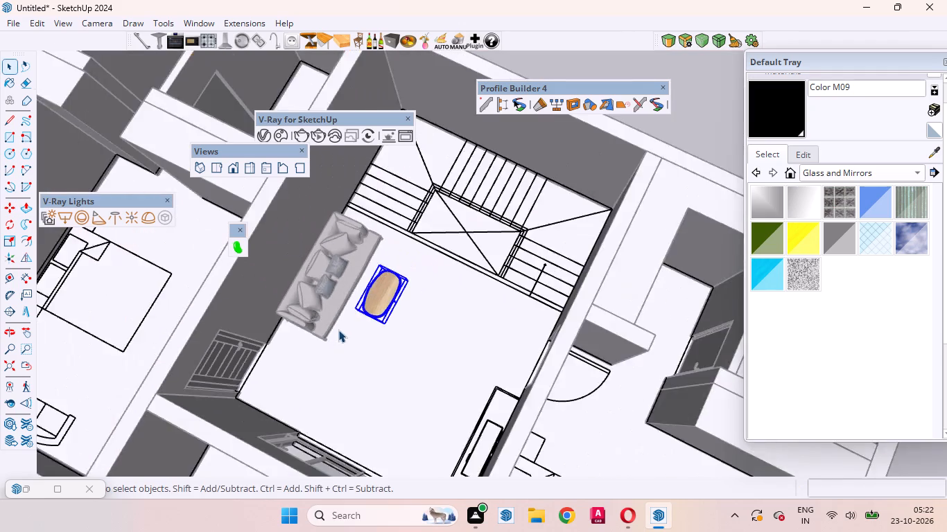
{"action": "scroll", "coordinate": [338, 330], "scroll_direction": "down", "scroll_amount": 12}
{"action": "left_click", "coordinate": [582, 225]}
{"action": "middle_click_drag", "start_coordinate": [457, 329], "coordinate": [266, 287]}
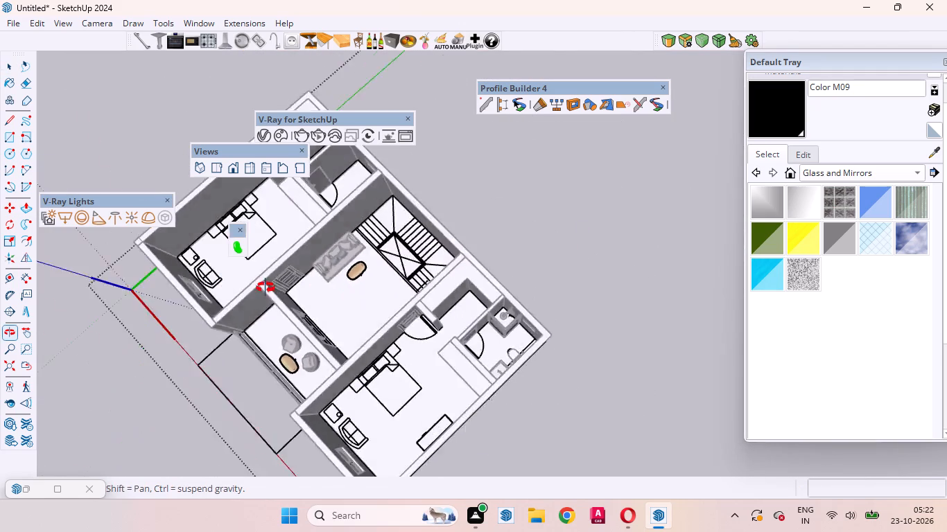
{"action": "middle_click_drag", "start_coordinate": [266, 287], "coordinate": [218, 227]}
{"action": "left_click", "coordinate": [562, 216]}
{"action": "double_click", "coordinate": [548, 222]}
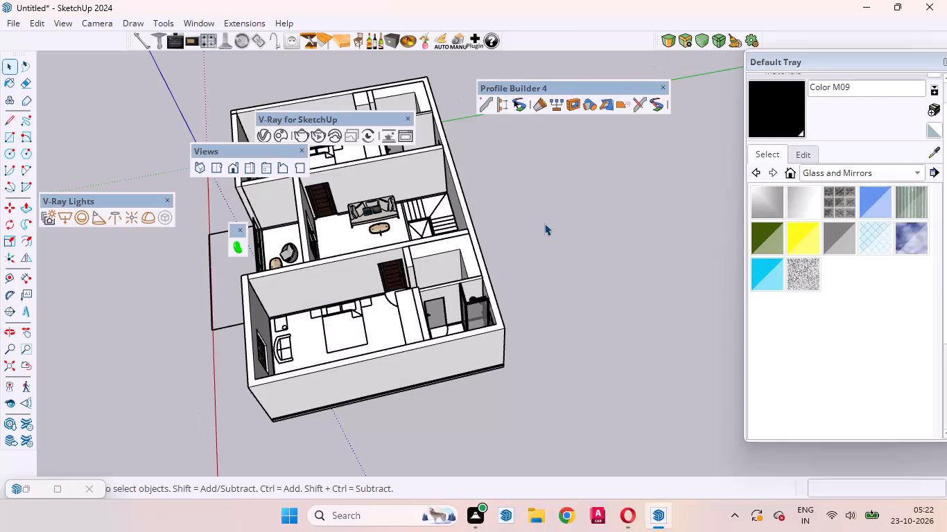
Examine the furnished living room, staircase area, balcony and both bedrooms from several angles.
{"action": "middle_click_drag", "start_coordinate": [103, 323], "coordinate": [508, 276]}
{"action": "scroll", "coordinate": [435, 352], "scroll_direction": "up", "scroll_amount": 8}
{"action": "middle_click", "coordinate": [419, 380]}
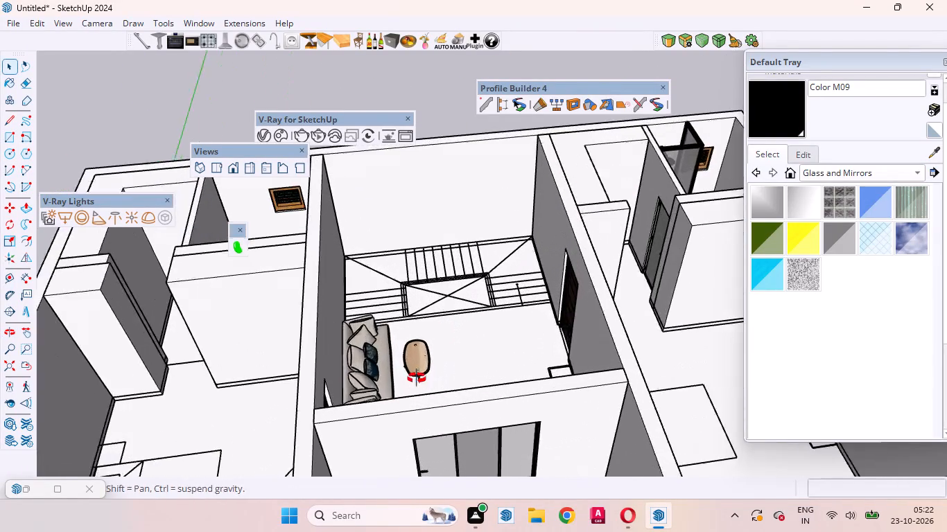
{"action": "scroll", "coordinate": [417, 378], "scroll_direction": "up", "scroll_amount": 10}
{"action": "middle_click_drag", "start_coordinate": [423, 371], "coordinate": [688, 396]}
{"action": "scroll", "coordinate": [705, 378], "scroll_direction": "up", "scroll_amount": 1}
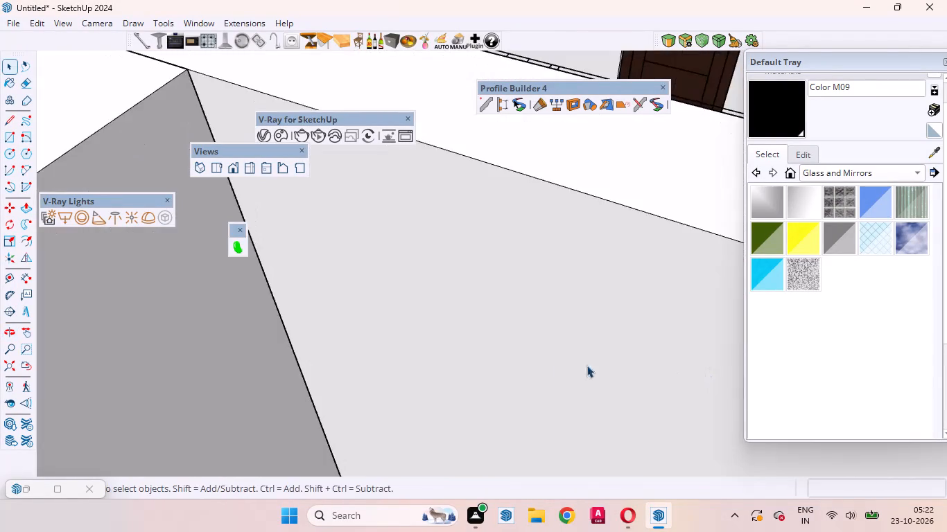
{"action": "scroll", "coordinate": [554, 365], "scroll_direction": "down", "scroll_amount": 6}
{"action": "scroll", "coordinate": [444, 405], "scroll_direction": "down", "scroll_amount": 18}
{"action": "scroll", "coordinate": [444, 352], "scroll_direction": "down", "scroll_amount": 6}
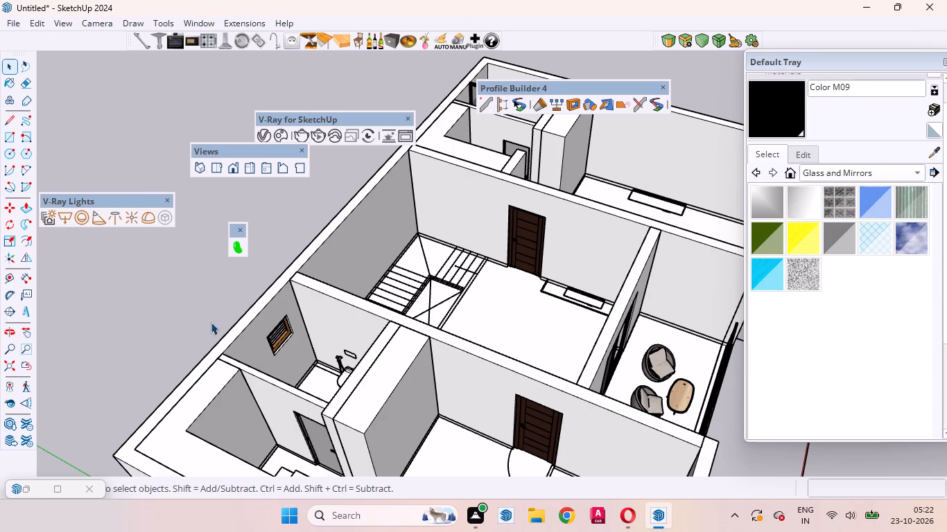
{"action": "scroll", "coordinate": [377, 365], "scroll_direction": "down", "scroll_amount": 6}
{"action": "scroll", "coordinate": [344, 265], "scroll_direction": "down", "scroll_amount": 3}
{"action": "middle_click_drag", "start_coordinate": [383, 369], "coordinate": [99, 407]}
{"action": "scroll", "coordinate": [320, 297], "scroll_direction": "up", "scroll_amount": 2}
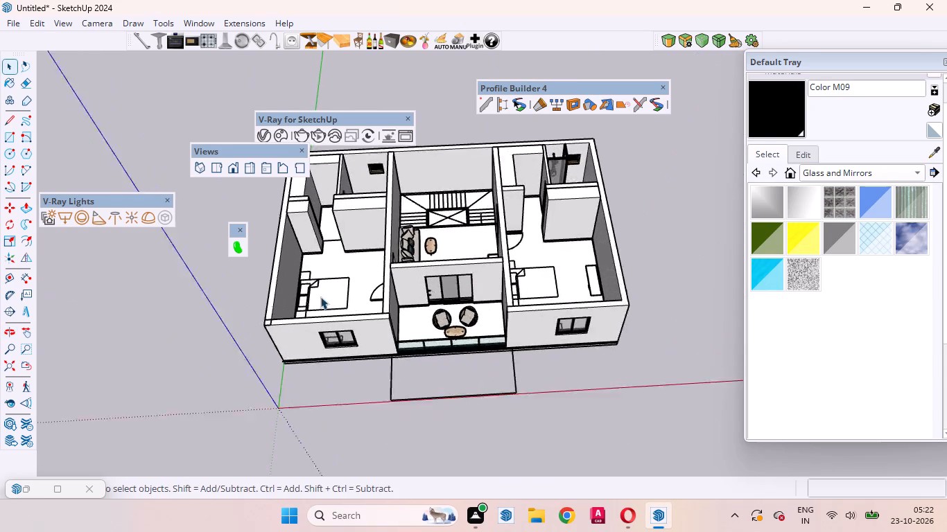
{"action": "scroll", "coordinate": [320, 296], "scroll_direction": "up", "scroll_amount": 11}
{"action": "scroll", "coordinate": [358, 207], "scroll_direction": "up", "scroll_amount": 4}
{"action": "scroll", "coordinate": [280, 228], "scroll_direction": "up", "scroll_amount": 1}
{"action": "middle_click_drag", "start_coordinate": [283, 236], "coordinate": [521, 242]}
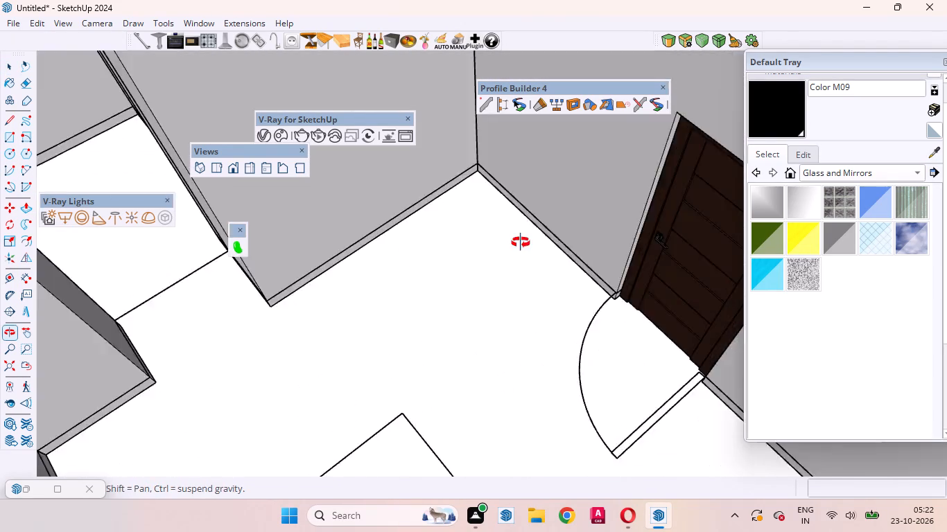
{"action": "middle_click_drag", "start_coordinate": [521, 242], "coordinate": [587, 224]}
{"action": "scroll", "coordinate": [388, 316], "scroll_direction": "up", "scroll_amount": 9}
{"action": "middle_click_drag", "start_coordinate": [320, 334], "coordinate": [193, 326]}
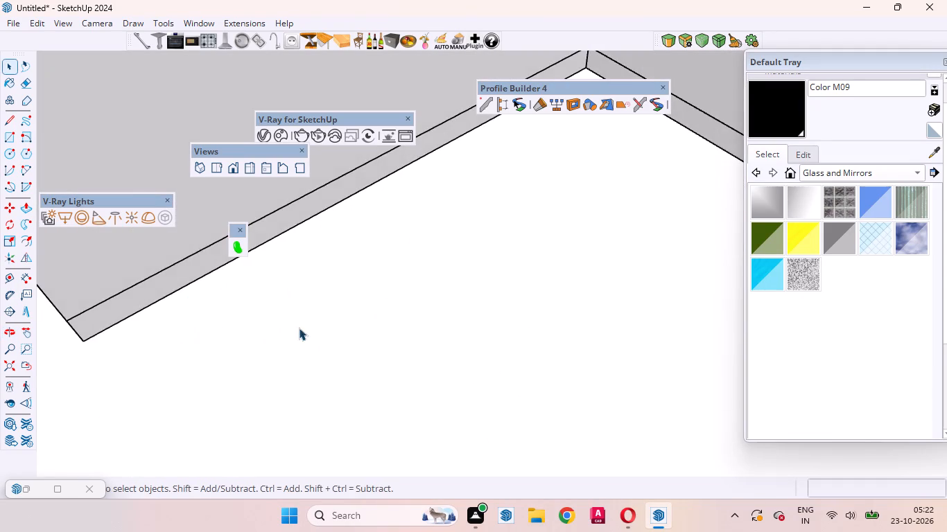
{"action": "scroll", "coordinate": [318, 334], "scroll_direction": "down", "scroll_amount": 20}
{"action": "scroll", "coordinate": [318, 334], "scroll_direction": "down", "scroll_amount": 2}
{"action": "middle_click_drag", "start_coordinate": [271, 345], "coordinate": [126, 347]}
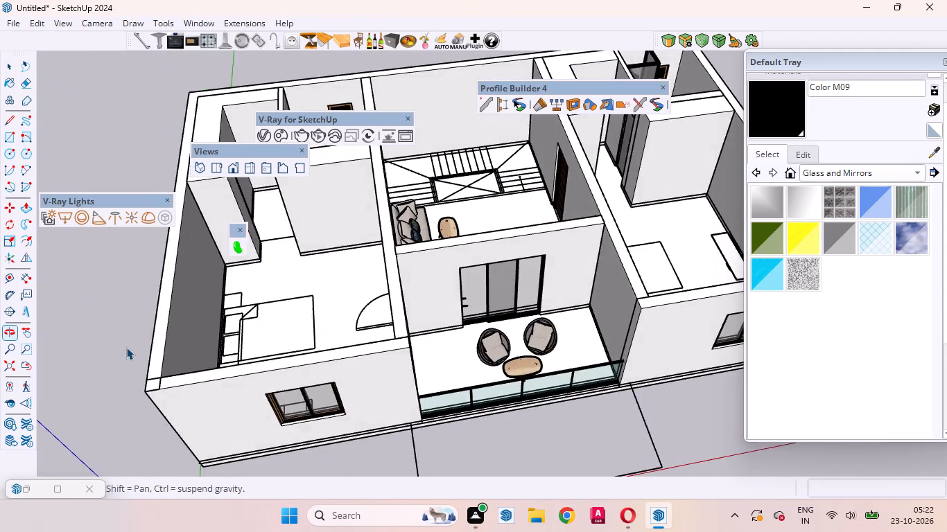
{"action": "scroll", "coordinate": [73, 362], "scroll_direction": "down", "scroll_amount": 5}
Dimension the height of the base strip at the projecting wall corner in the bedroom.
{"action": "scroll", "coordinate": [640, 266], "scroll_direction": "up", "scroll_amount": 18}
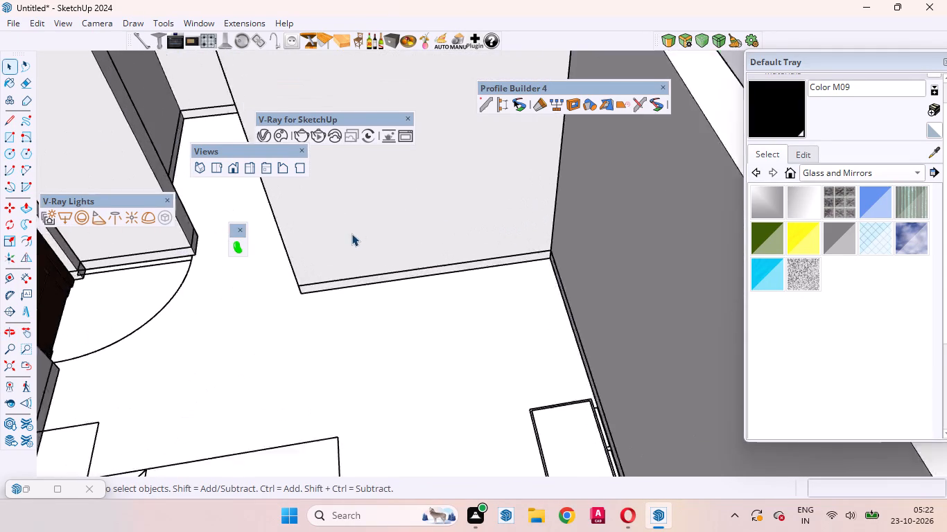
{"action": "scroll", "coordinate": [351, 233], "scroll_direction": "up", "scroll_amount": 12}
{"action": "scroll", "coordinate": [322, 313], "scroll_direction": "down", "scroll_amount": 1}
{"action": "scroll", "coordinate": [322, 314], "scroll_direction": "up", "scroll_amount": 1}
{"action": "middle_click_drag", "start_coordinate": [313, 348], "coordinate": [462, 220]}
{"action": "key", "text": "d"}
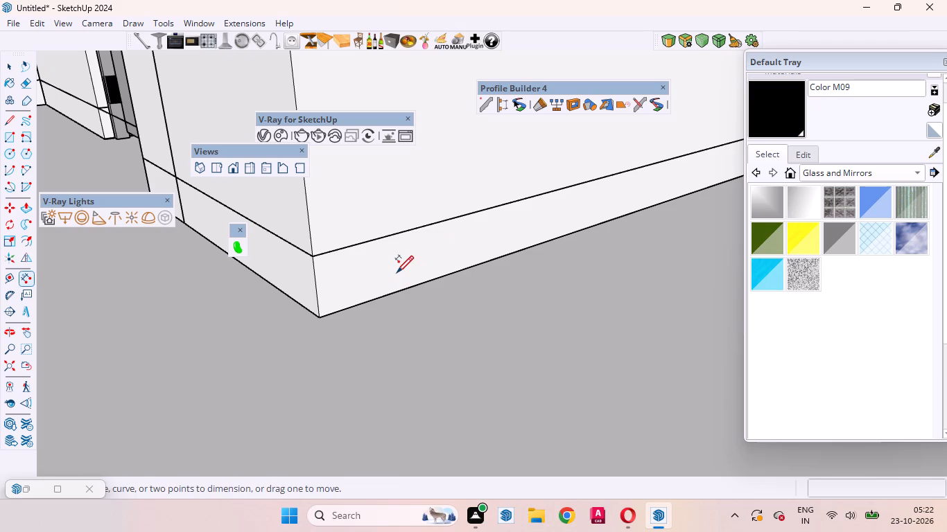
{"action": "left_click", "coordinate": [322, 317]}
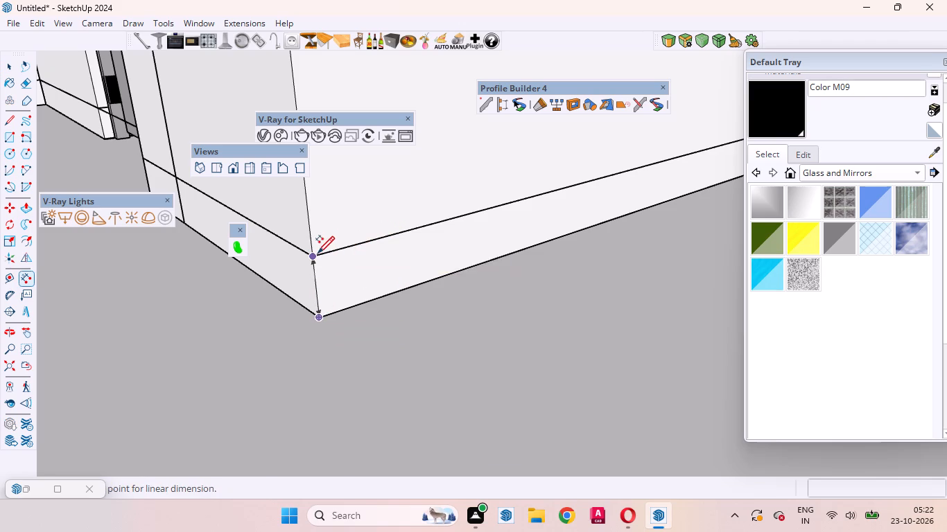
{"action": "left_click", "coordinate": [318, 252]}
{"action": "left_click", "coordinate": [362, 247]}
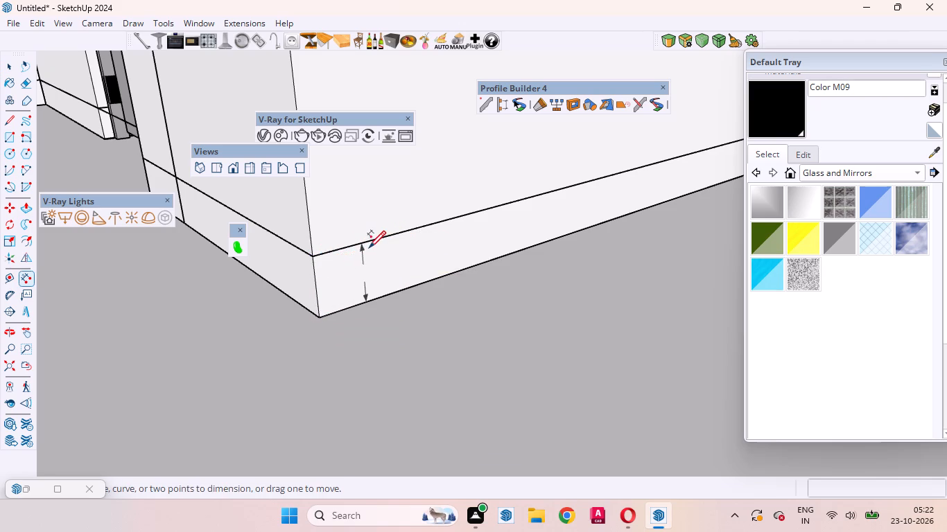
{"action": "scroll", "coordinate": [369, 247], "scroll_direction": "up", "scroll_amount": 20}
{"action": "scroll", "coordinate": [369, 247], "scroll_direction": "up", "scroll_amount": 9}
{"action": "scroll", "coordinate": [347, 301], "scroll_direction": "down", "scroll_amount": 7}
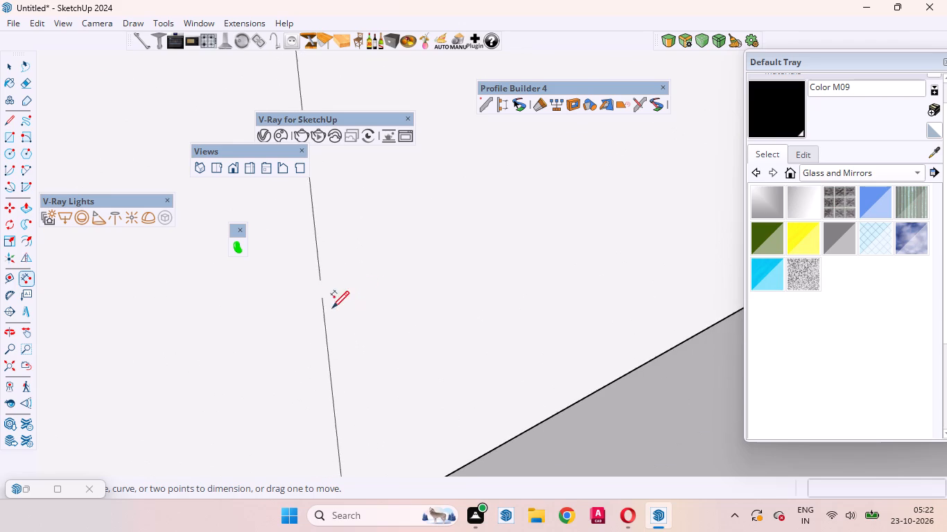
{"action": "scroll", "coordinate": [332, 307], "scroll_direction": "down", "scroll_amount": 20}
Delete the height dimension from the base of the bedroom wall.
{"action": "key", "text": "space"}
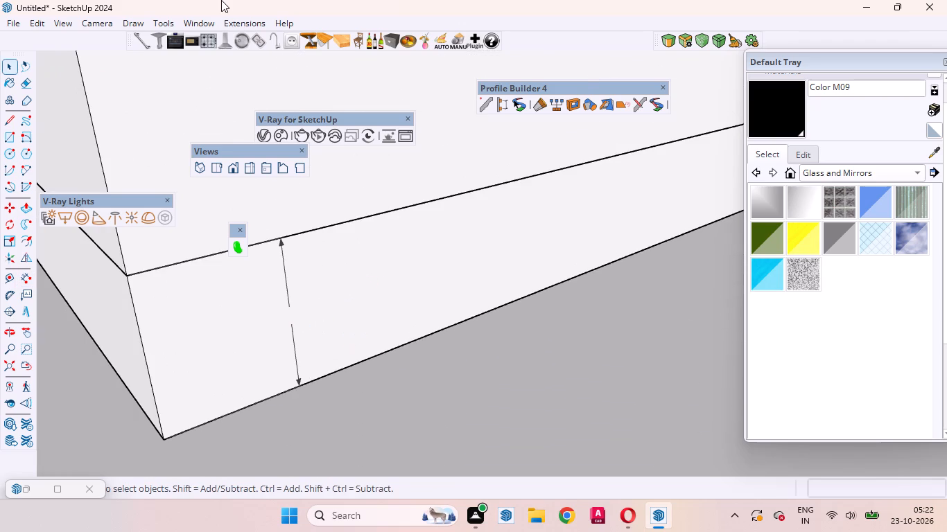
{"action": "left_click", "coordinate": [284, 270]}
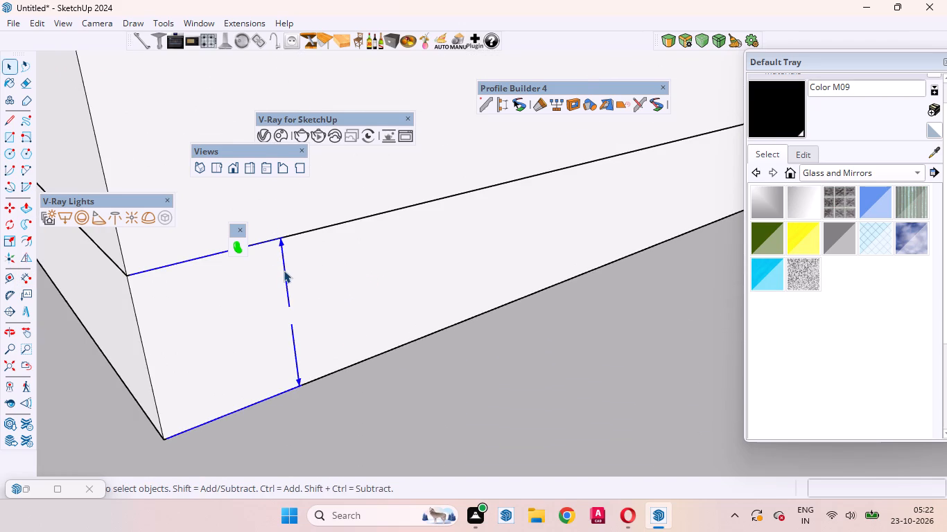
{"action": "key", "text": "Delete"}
Place two guides parallel to the bedroom wall's bottom edge, about 2 5/16" and 1 7/8" above it.
{"action": "key", "text": "t"}
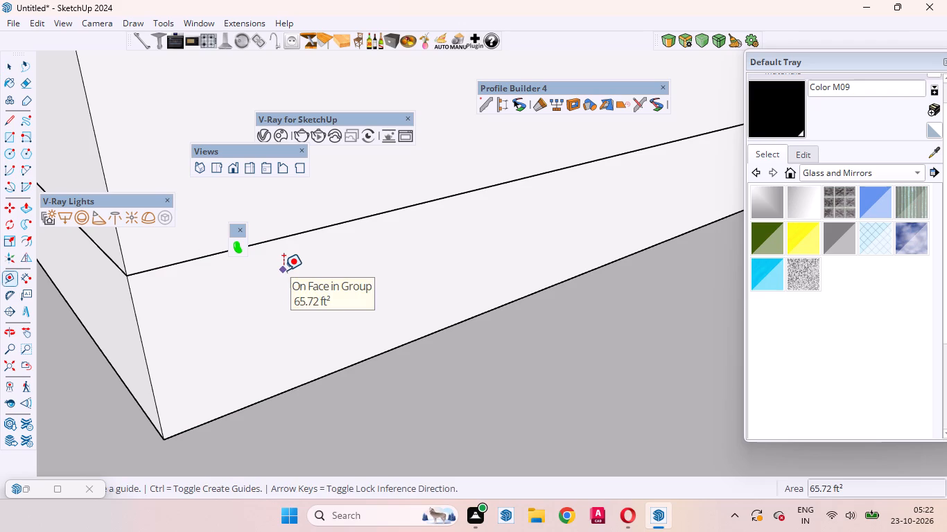
{"action": "left_click_drag", "start_coordinate": [383, 348], "coordinate": [408, 269]}
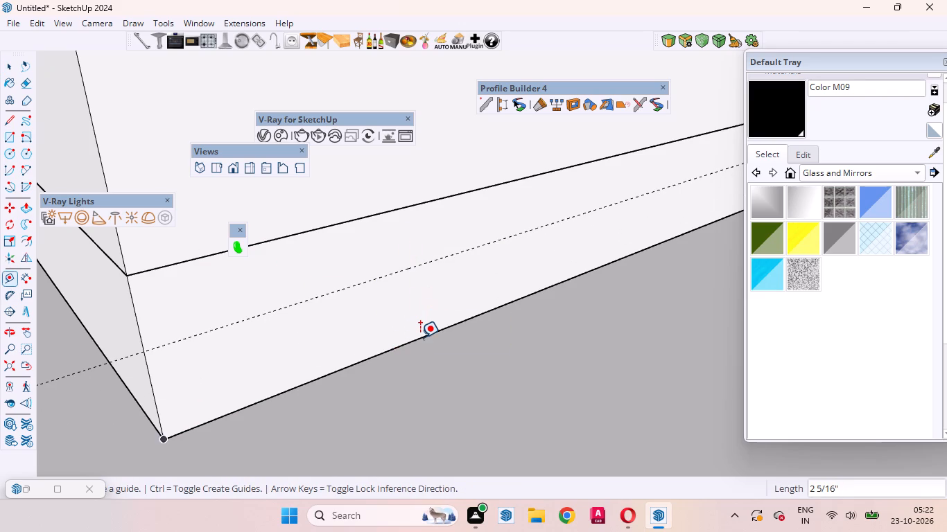
{"action": "left_click_drag", "start_coordinate": [420, 337], "coordinate": [435, 274]}
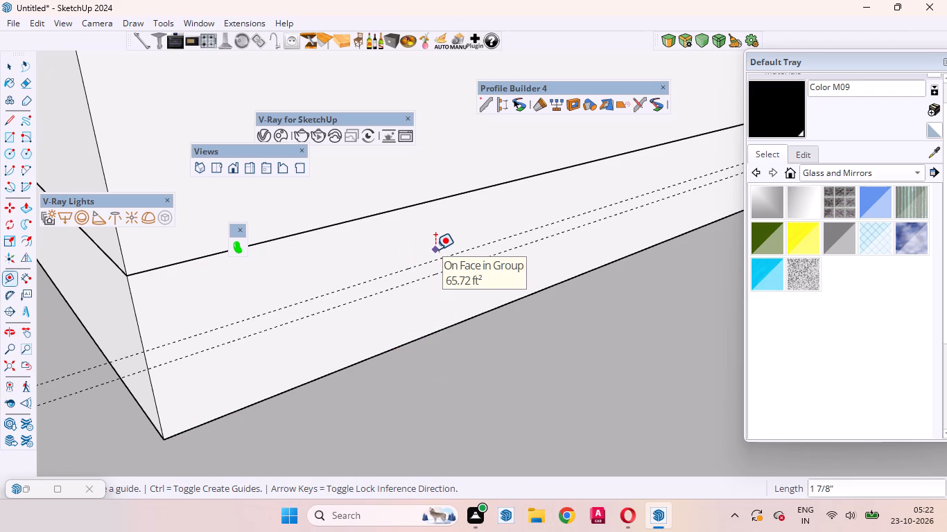
Place a guide 4" above the bottom edge of the projecting bedroom wall.
{"action": "left_click", "coordinate": [404, 342]}
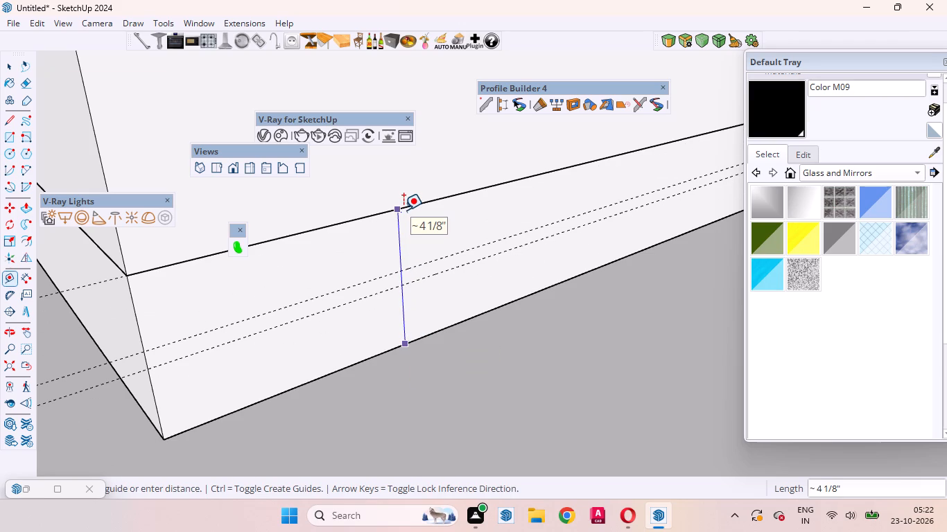
{"action": "key", "text": "4"}
{"action": "key", "text": "Return"}
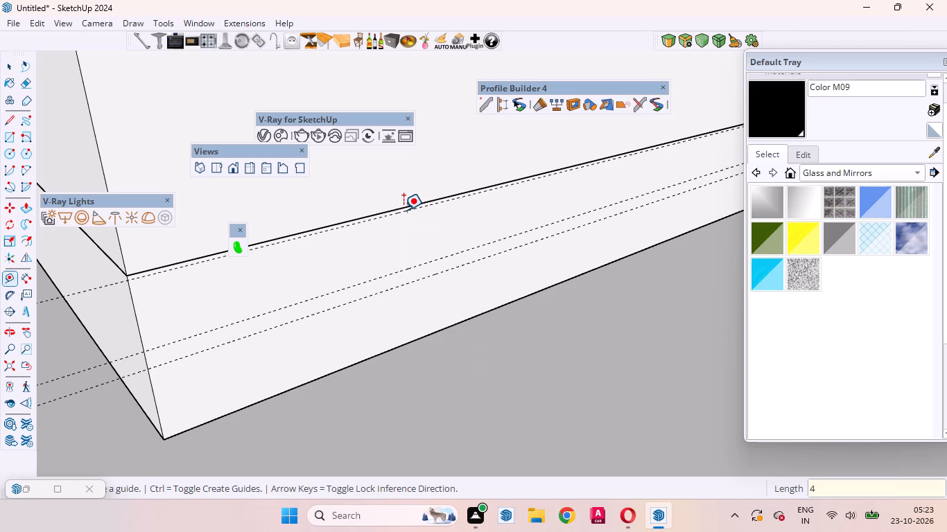
{"action": "left_click", "coordinate": [403, 210]}
{"action": "key", "text": "space"}
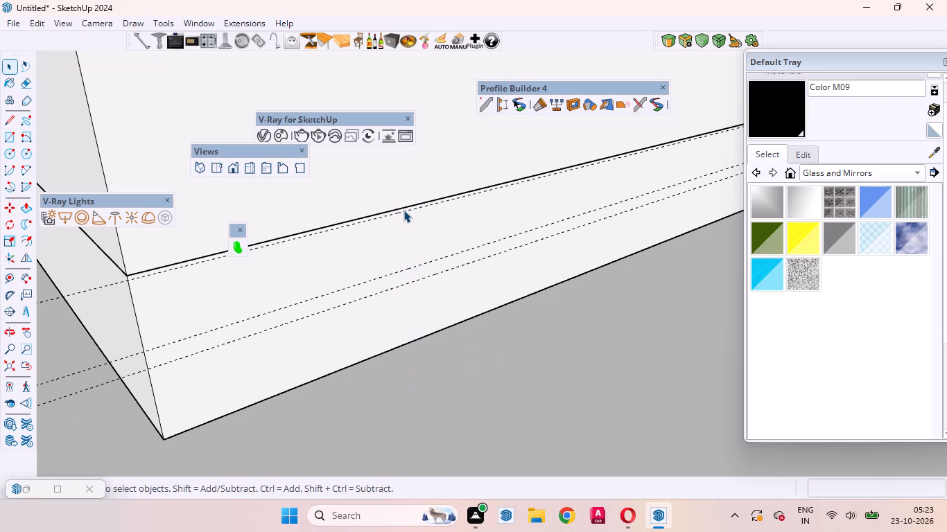
Open the wall group and draw a 7' 1/2" line along the 4" guide, from the outer corner to the inner corner.
{"action": "scroll", "coordinate": [339, 298], "scroll_direction": "down", "scroll_amount": 7}
{"action": "left_click", "coordinate": [340, 283]}
{"action": "double_click", "coordinate": [332, 281]}
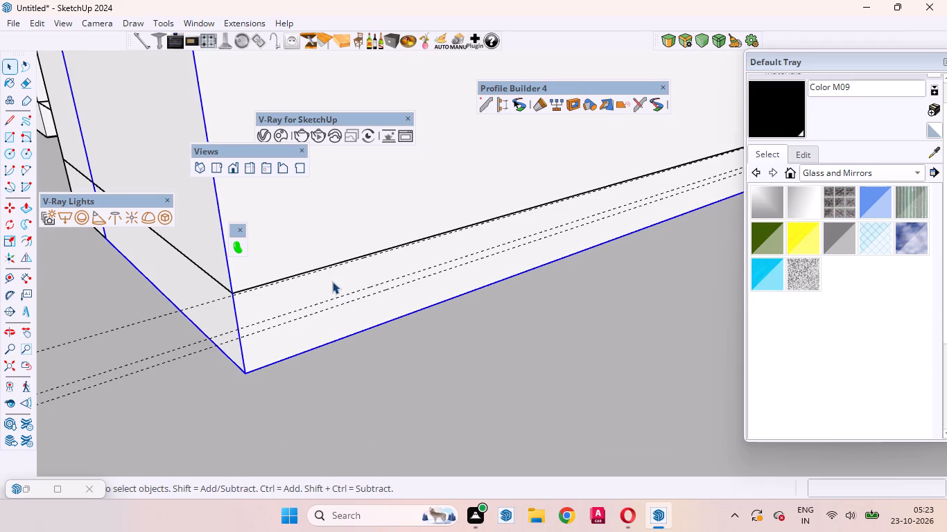
{"action": "left_click", "coordinate": [296, 298]}
{"action": "scroll", "coordinate": [202, 389], "scroll_direction": "down", "scroll_amount": 5}
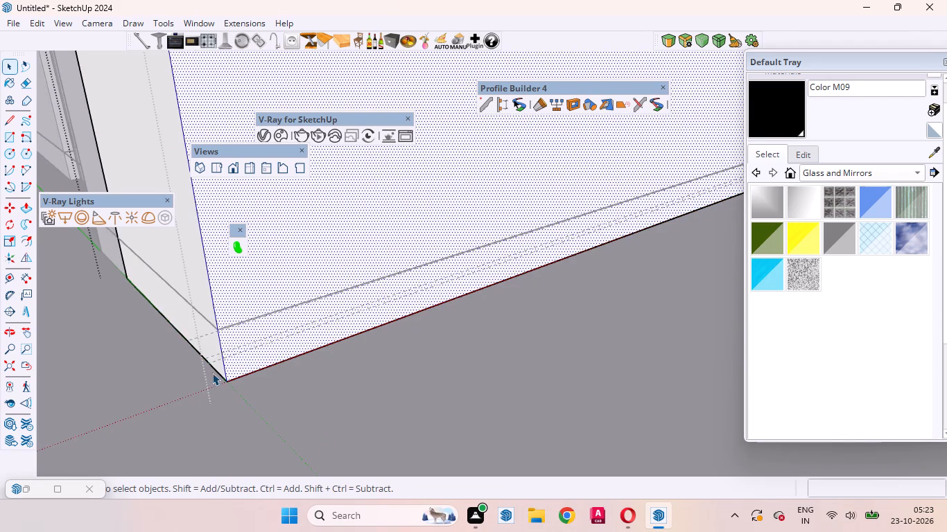
{"action": "scroll", "coordinate": [212, 373], "scroll_direction": "down", "scroll_amount": 2}
{"action": "scroll", "coordinate": [213, 339], "scroll_direction": "up", "scroll_amount": 15}
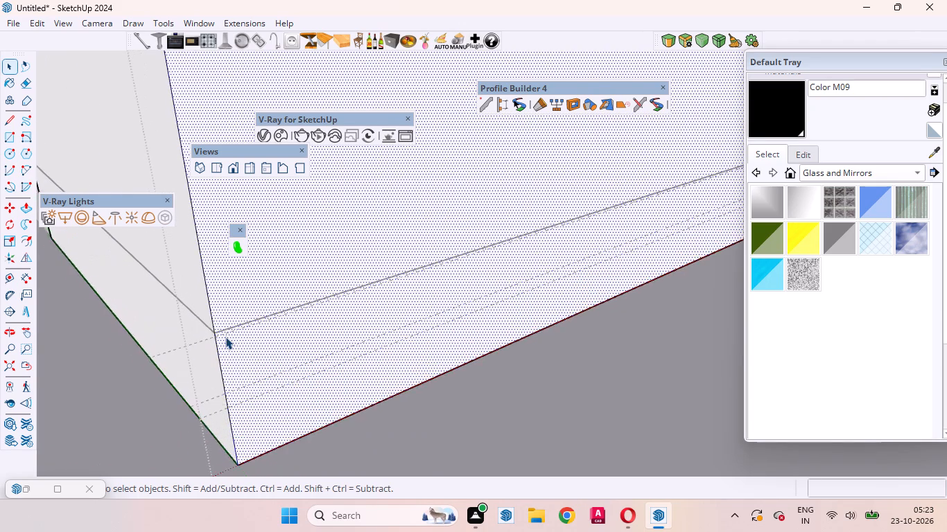
{"action": "scroll", "coordinate": [225, 337], "scroll_direction": "up", "scroll_amount": 11}
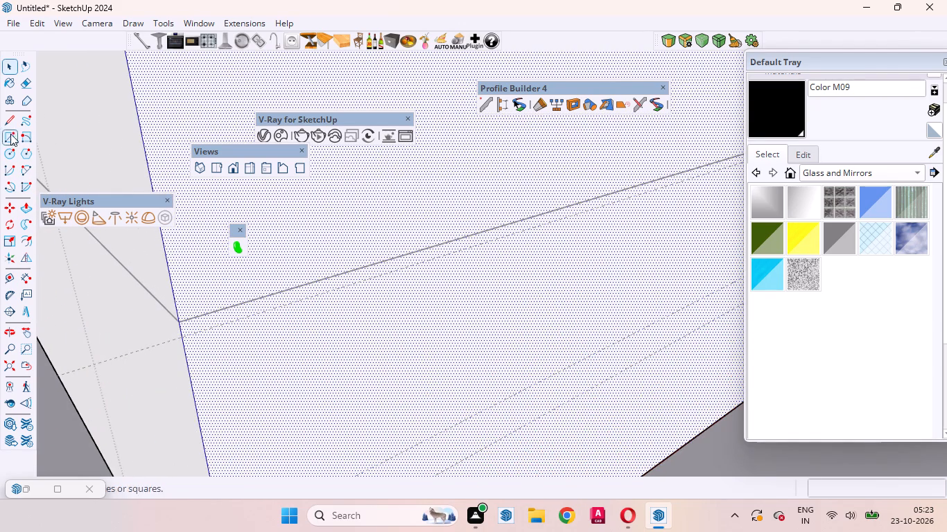
{"action": "left_click", "coordinate": [5, 113]}
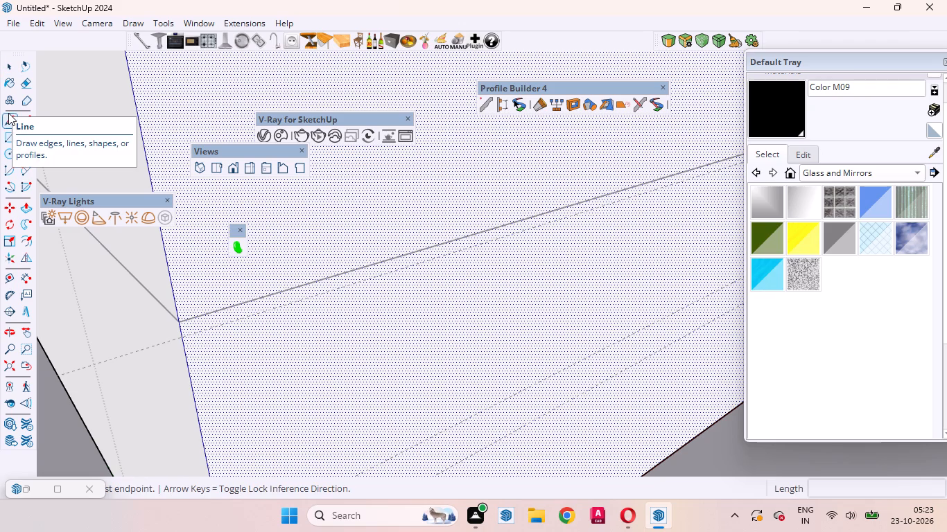
{"action": "scroll", "coordinate": [274, 386], "scroll_direction": "down", "scroll_amount": 2}
{"action": "scroll", "coordinate": [239, 391], "scroll_direction": "up", "scroll_amount": 1}
{"action": "scroll", "coordinate": [209, 398], "scroll_direction": "down", "scroll_amount": 11}
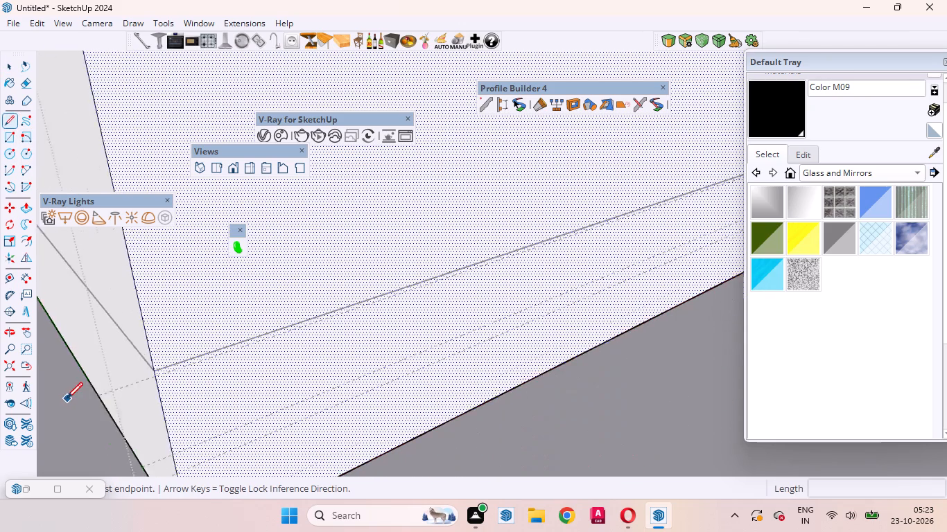
{"action": "scroll", "coordinate": [201, 339], "scroll_direction": "down", "scroll_amount": 12}
{"action": "scroll", "coordinate": [183, 365], "scroll_direction": "up", "scroll_amount": 16}
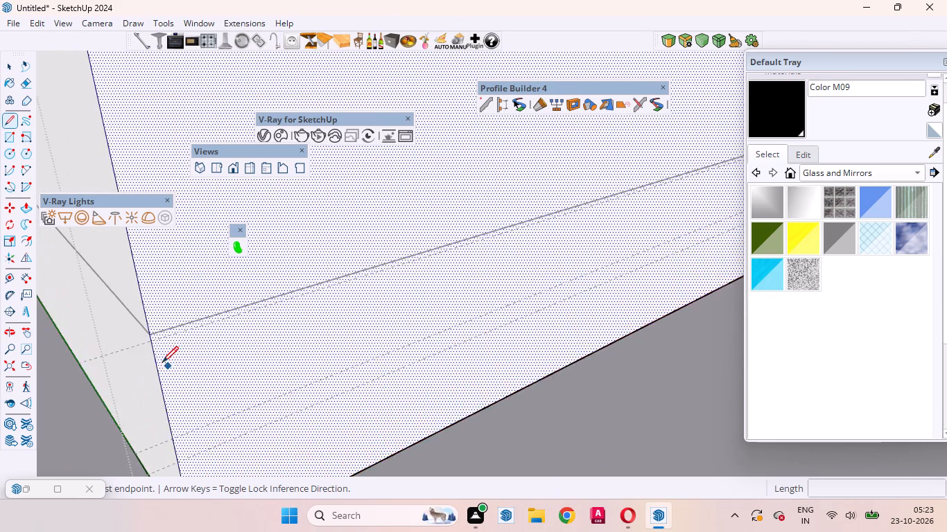
{"action": "scroll", "coordinate": [162, 362], "scroll_direction": "up", "scroll_amount": 9}
{"action": "left_click", "coordinate": [139, 310]}
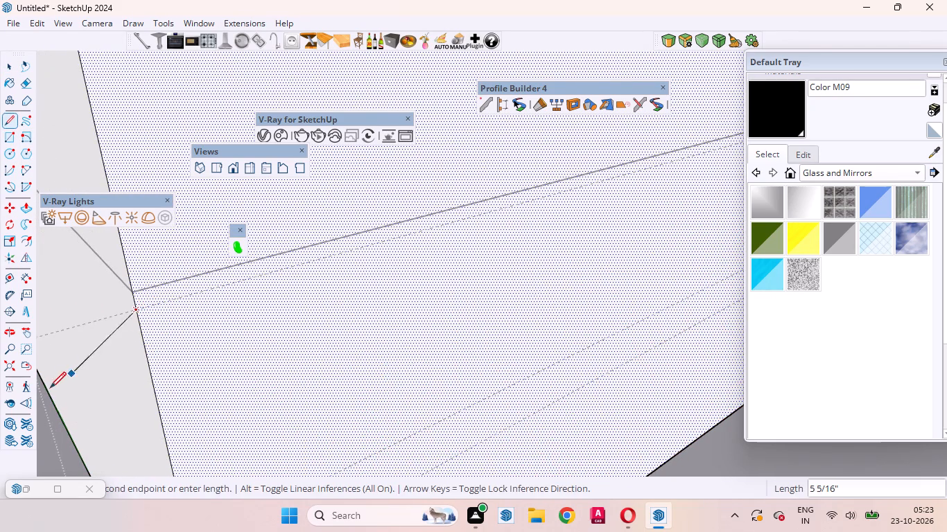
{"action": "scroll", "coordinate": [45, 392], "scroll_direction": "down", "scroll_amount": 10}
{"action": "scroll", "coordinate": [98, 366], "scroll_direction": "down", "scroll_amount": 20}
{"action": "scroll", "coordinate": [98, 366], "scroll_direction": "down", "scroll_amount": 4}
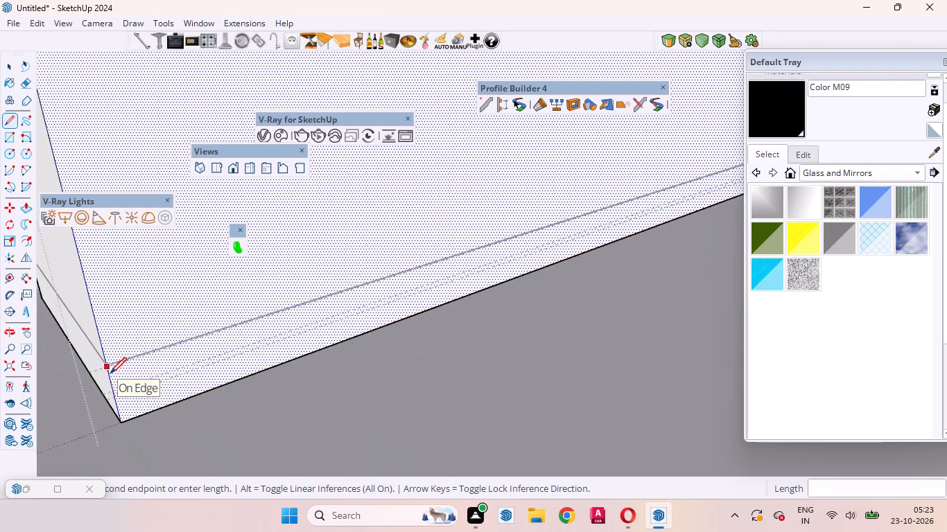
{"action": "scroll", "coordinate": [110, 373], "scroll_direction": "down", "scroll_amount": 13}
{"action": "scroll", "coordinate": [457, 290], "scroll_direction": "up", "scroll_amount": 12}
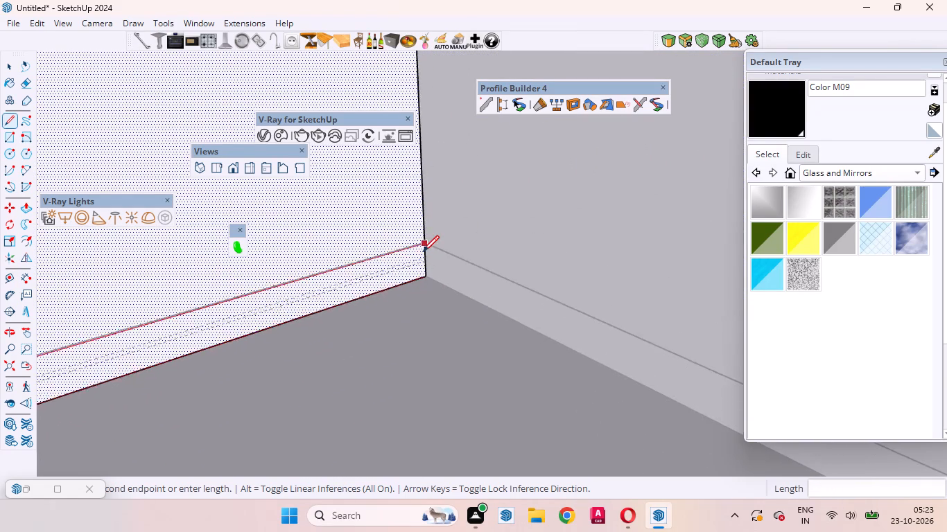
{"action": "scroll", "coordinate": [423, 251], "scroll_direction": "up", "scroll_amount": 20}
{"action": "scroll", "coordinate": [423, 251], "scroll_direction": "up", "scroll_amount": 1}
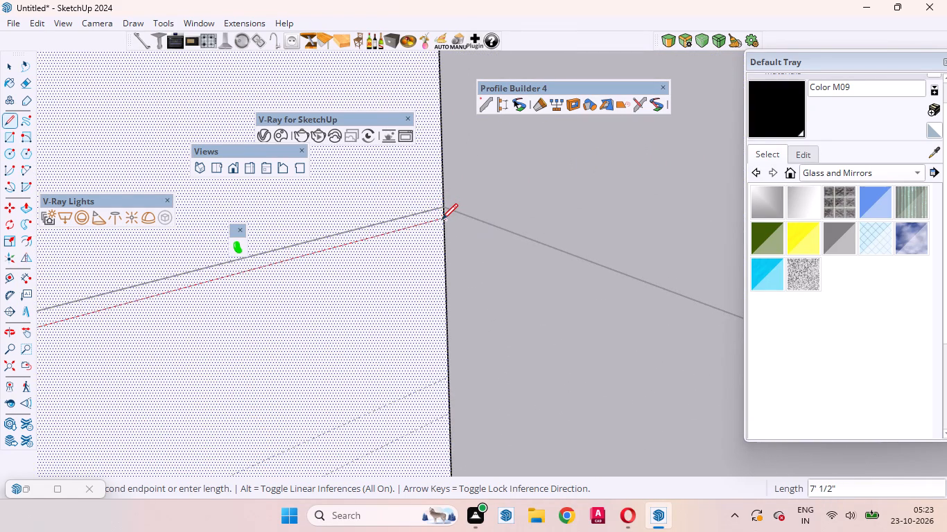
{"action": "left_click", "coordinate": [442, 220]}
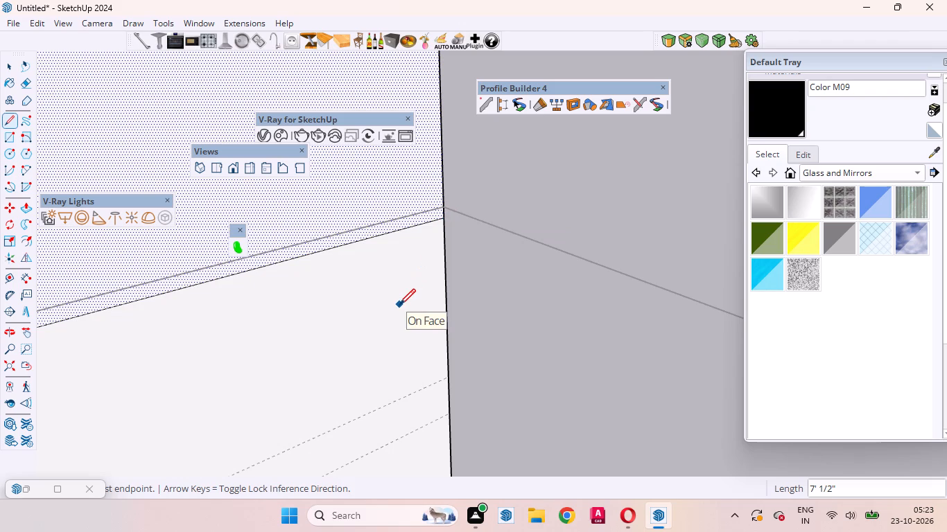
{"action": "key", "text": "space"}
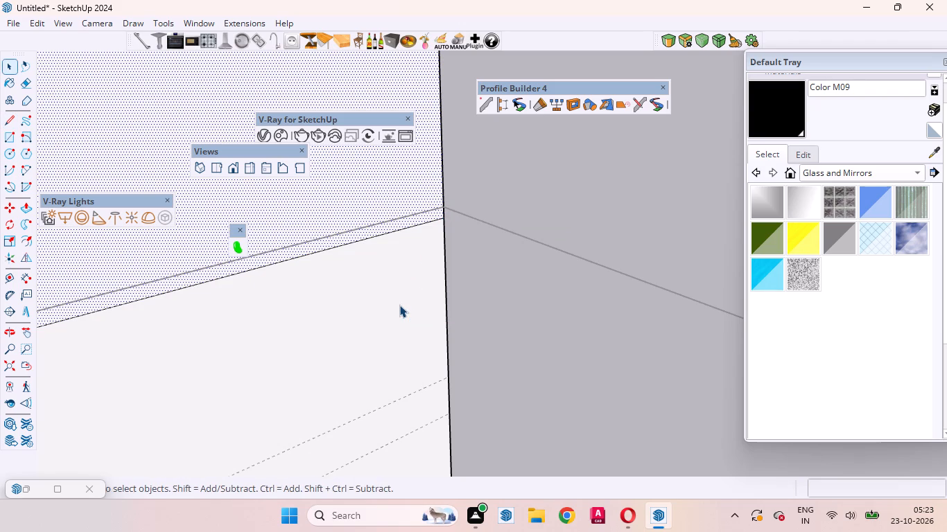
Push the 4" strip at the base of the projecting bedroom wall inward by 2" and close the wall group.
{"action": "left_click", "coordinate": [363, 316]}
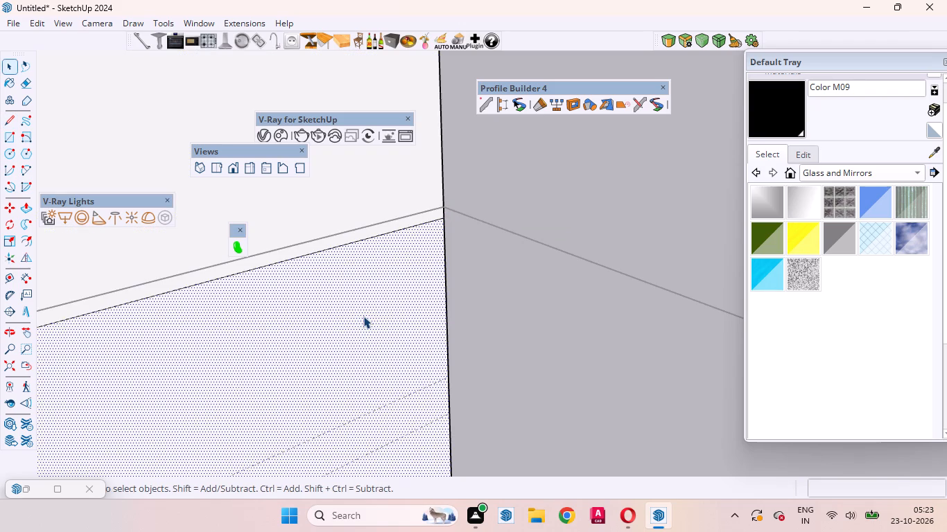
{"action": "key", "text": "p"}
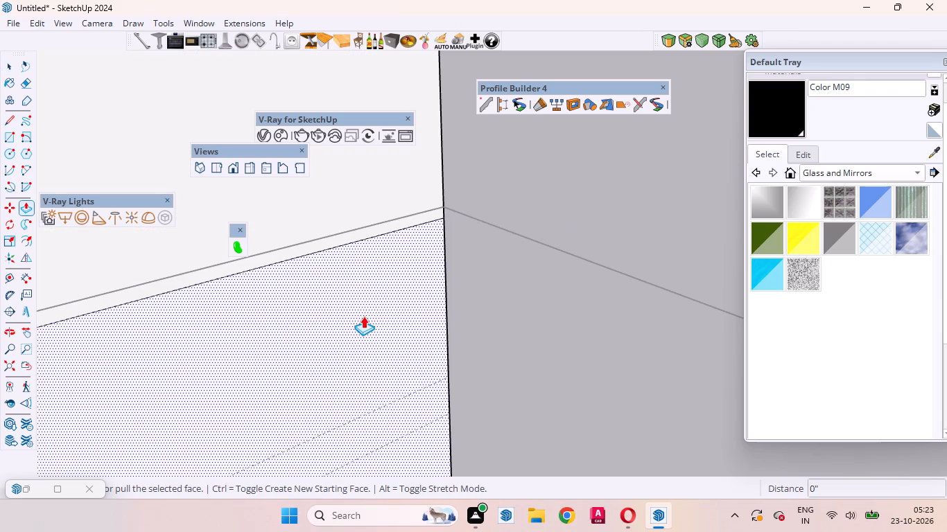
{"action": "left_click_drag", "start_coordinate": [363, 316], "coordinate": [351, 297]}
{"action": "key", "text": "2"}
{"action": "key", "text": "Return"}
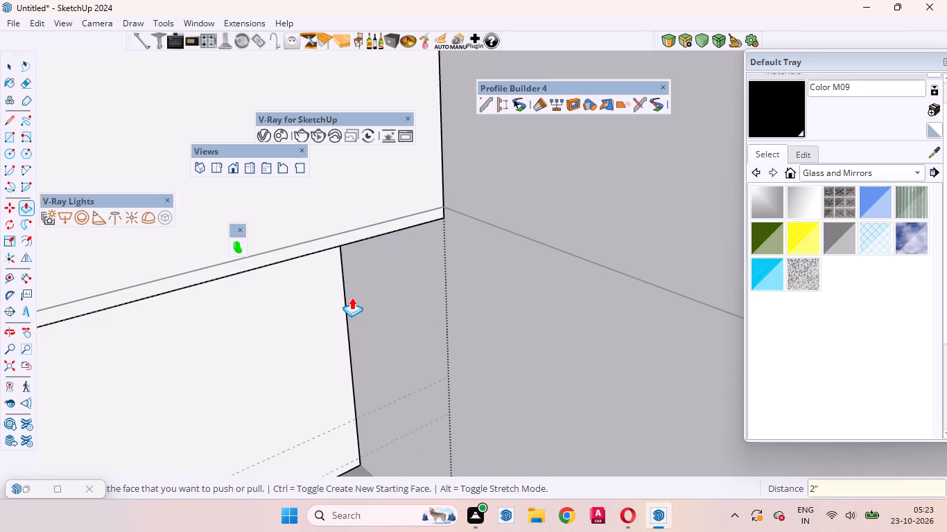
{"action": "left_click", "coordinate": [404, 328]}
{"action": "key", "text": "space"}
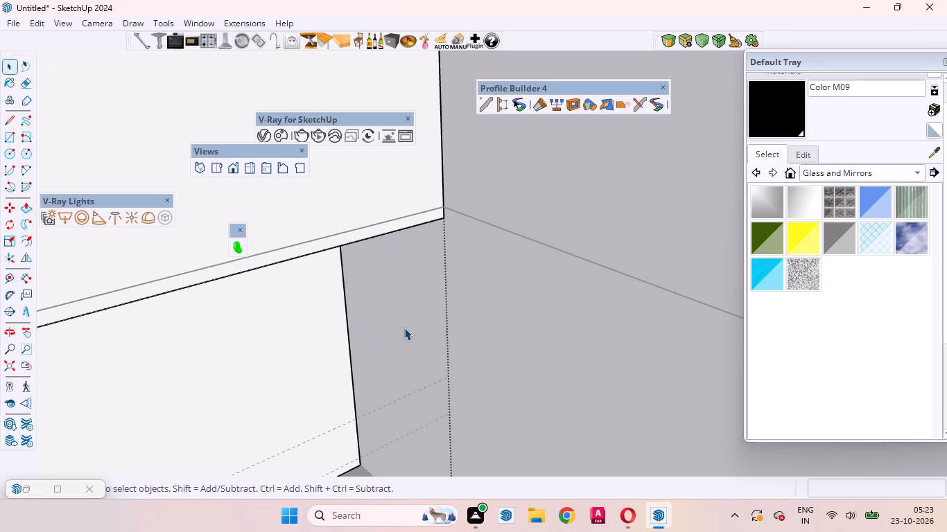
{"action": "scroll", "coordinate": [356, 351], "scroll_direction": "down", "scroll_amount": 12}
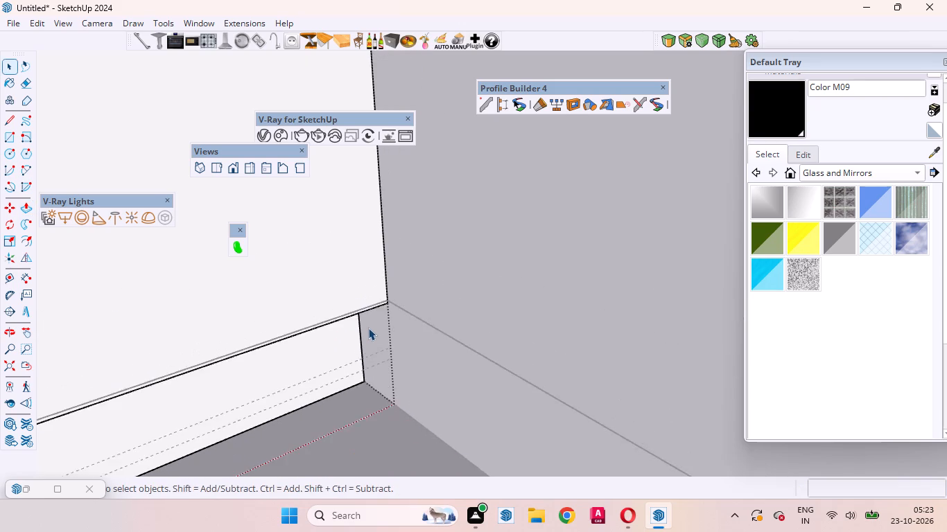
{"action": "scroll", "coordinate": [368, 328], "scroll_direction": "down", "scroll_amount": 20}
{"action": "scroll", "coordinate": [368, 328], "scroll_direction": "down", "scroll_amount": 19}
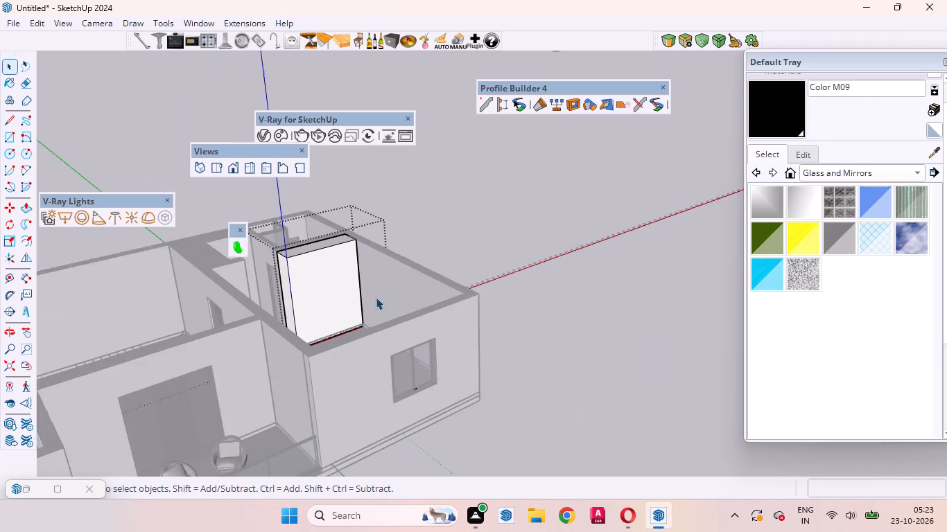
{"action": "left_click", "coordinate": [584, 218]}
Examine the recessed base strip of the projecting bedroom wall, checking its outer corner and adjoining side faces.
{"action": "scroll", "coordinate": [380, 285], "scroll_direction": "up", "scroll_amount": 16}
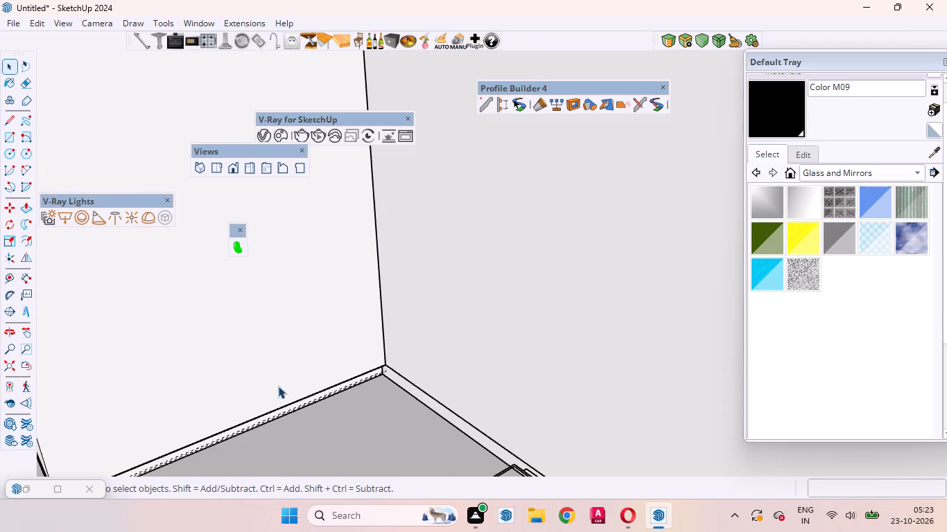
{"action": "scroll", "coordinate": [507, 270], "scroll_direction": "down", "scroll_amount": 4}
{"action": "scroll", "coordinate": [261, 398], "scroll_direction": "up", "scroll_amount": 16}
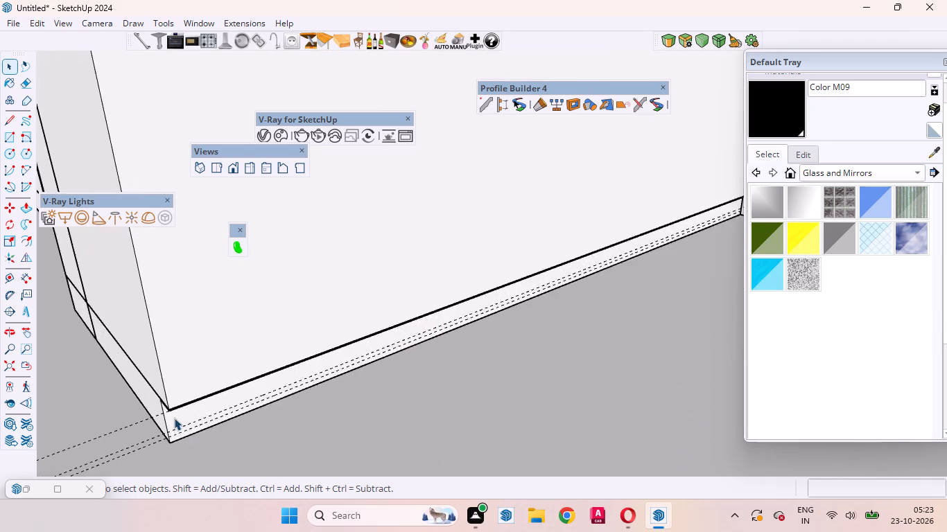
{"action": "scroll", "coordinate": [174, 418], "scroll_direction": "up", "scroll_amount": 18}
{"action": "left_click", "coordinate": [162, 374]}
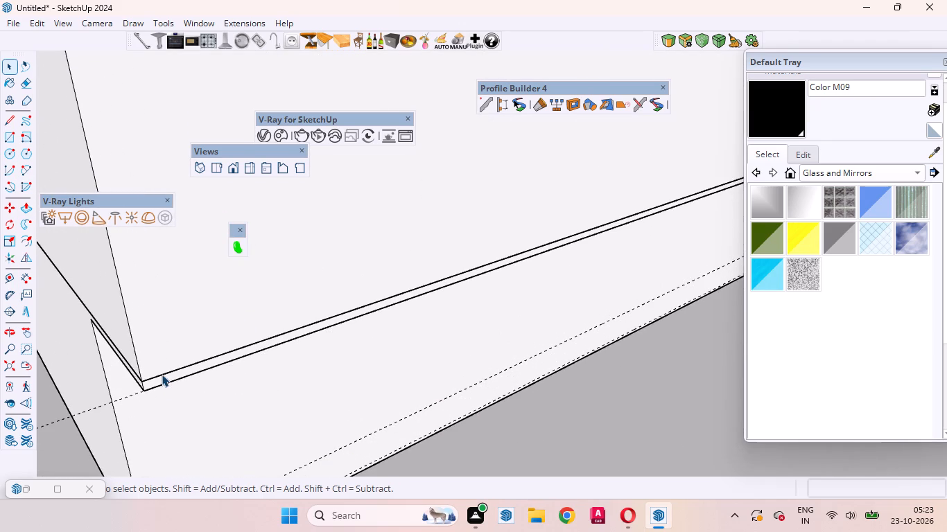
{"action": "triple_click", "coordinate": [162, 374]}
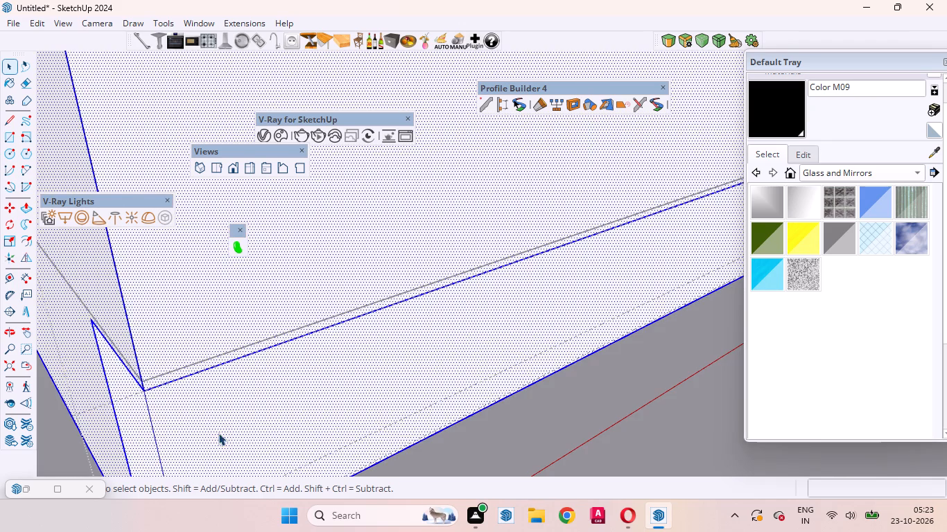
{"action": "left_click", "coordinate": [218, 433]}
{"action": "scroll", "coordinate": [251, 389], "scroll_direction": "down", "scroll_amount": 12}
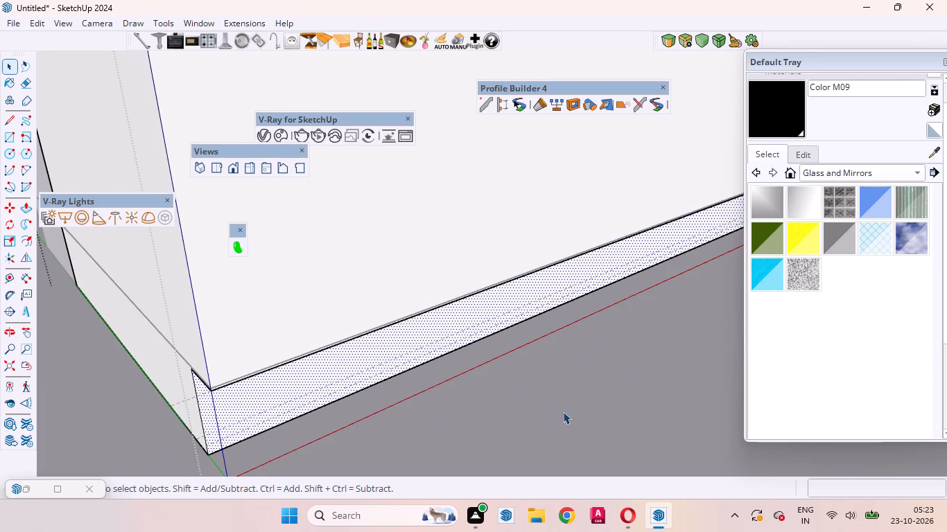
{"action": "left_click", "coordinate": [563, 411]}
{"action": "scroll", "coordinate": [250, 387], "scroll_direction": "up", "scroll_amount": 16}
{"action": "scroll", "coordinate": [144, 384], "scroll_direction": "down", "scroll_amount": 1}
{"action": "scroll", "coordinate": [144, 384], "scroll_direction": "up", "scroll_amount": 4}
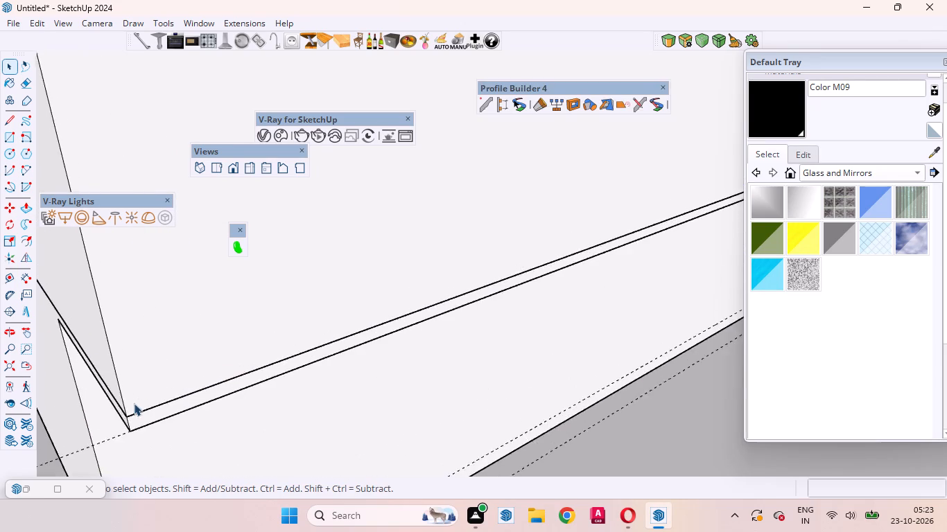
{"action": "scroll", "coordinate": [134, 403], "scroll_direction": "up", "scroll_amount": 10}
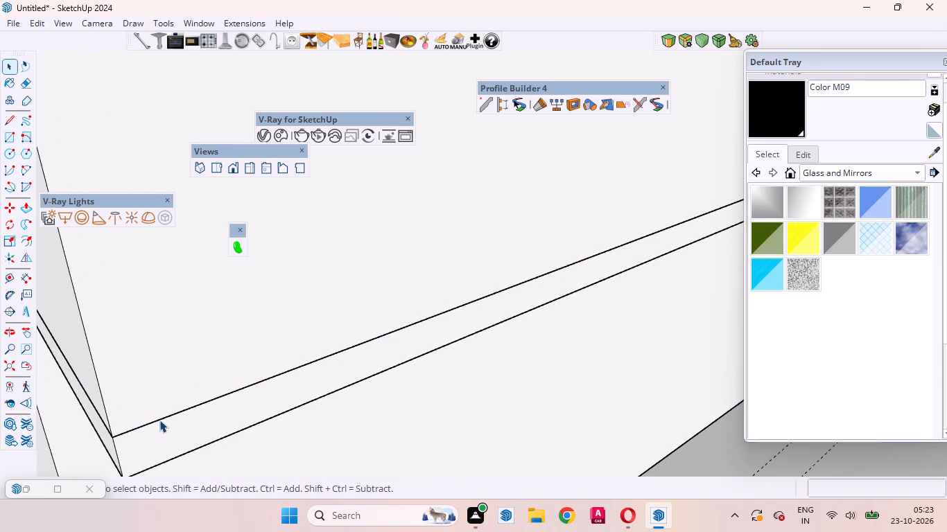
{"action": "left_click", "coordinate": [158, 420]}
{"action": "scroll", "coordinate": [173, 420], "scroll_direction": "down", "scroll_amount": 2}
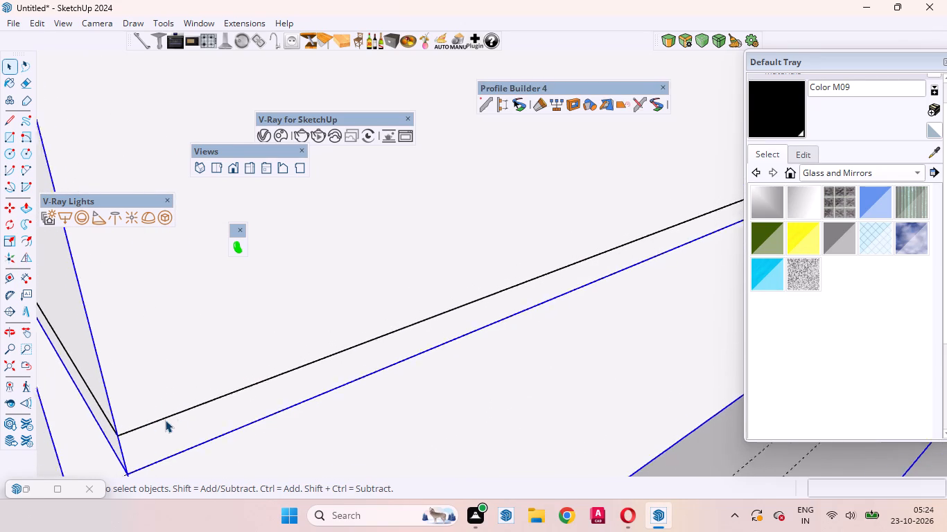
{"action": "scroll", "coordinate": [165, 420], "scroll_direction": "down", "scroll_amount": 16}
{"action": "scroll", "coordinate": [229, 356], "scroll_direction": "down", "scroll_amount": 18}
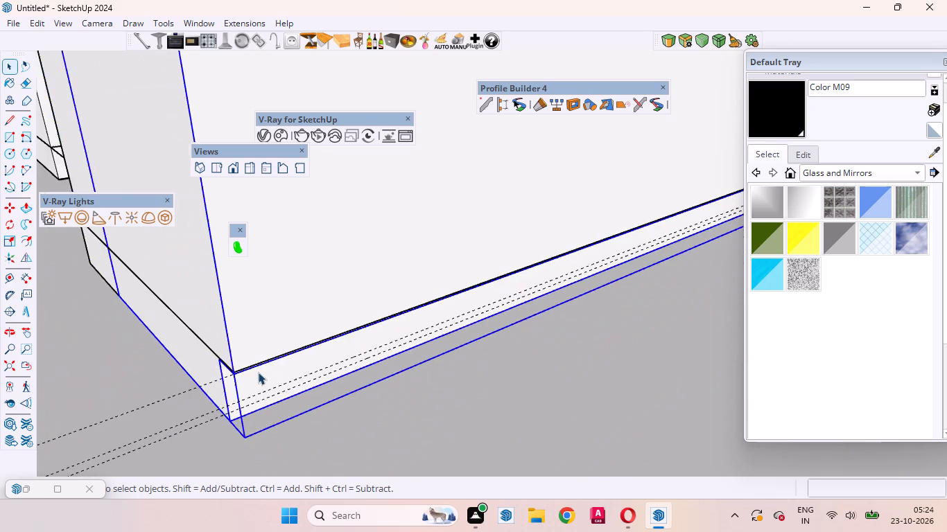
{"action": "scroll", "coordinate": [258, 372], "scroll_direction": "down", "scroll_amount": 4}
{"action": "scroll", "coordinate": [252, 376], "scroll_direction": "up", "scroll_amount": 1}
{"action": "scroll", "coordinate": [252, 377], "scroll_direction": "down", "scroll_amount": 18}
{"action": "scroll", "coordinate": [248, 378], "scroll_direction": "down", "scroll_amount": 13}
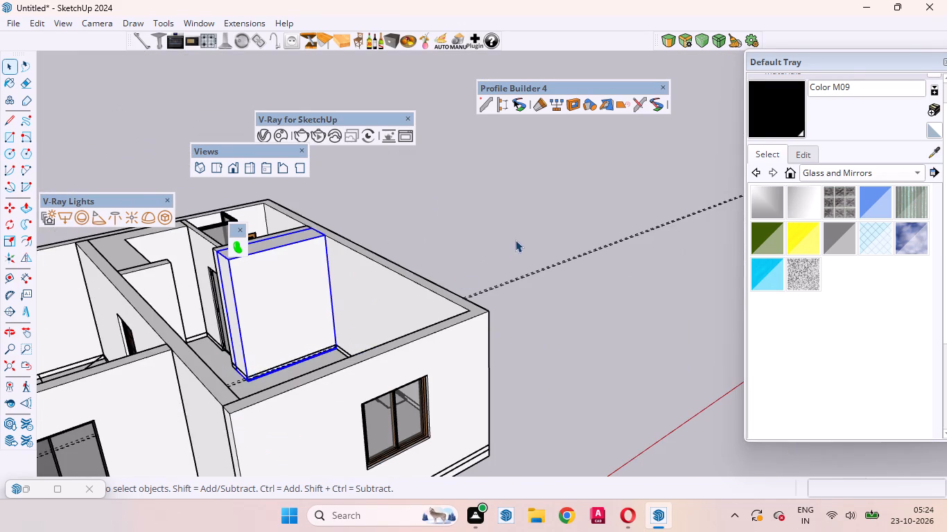
{"action": "left_click", "coordinate": [519, 237]}
{"action": "scroll", "coordinate": [207, 375], "scroll_direction": "up", "scroll_amount": 20}
{"action": "scroll", "coordinate": [207, 375], "scroll_direction": "up", "scroll_amount": 5}
{"action": "middle_click_drag", "start_coordinate": [290, 415], "coordinate": [276, 409]}
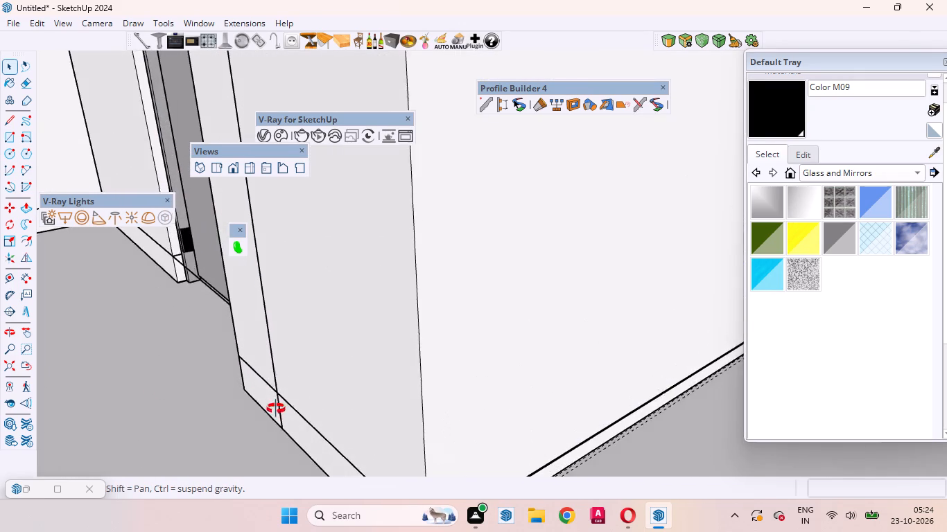
{"action": "middle_click_drag", "start_coordinate": [276, 409], "coordinate": [211, 307]}
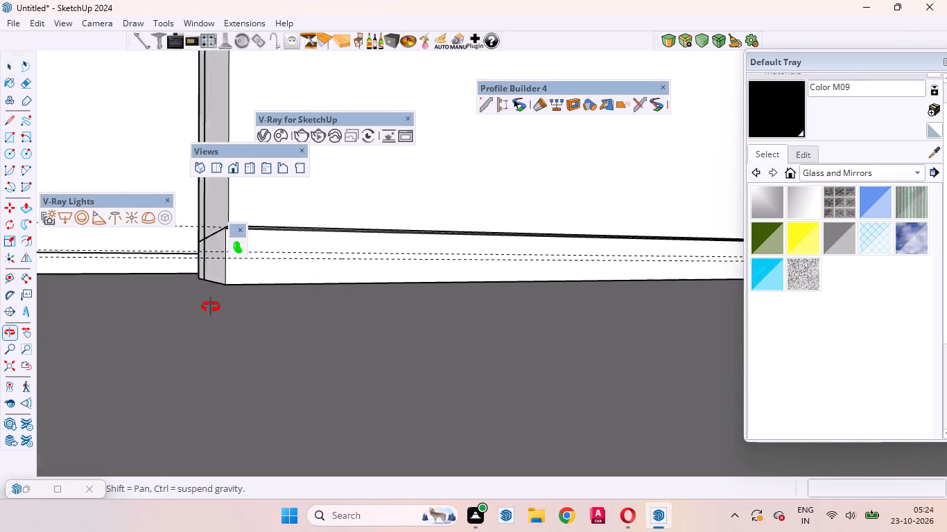
{"action": "middle_click_drag", "start_coordinate": [211, 307], "coordinate": [449, 390]}
{"action": "scroll", "coordinate": [224, 452], "scroll_direction": "down", "scroll_amount": 6}
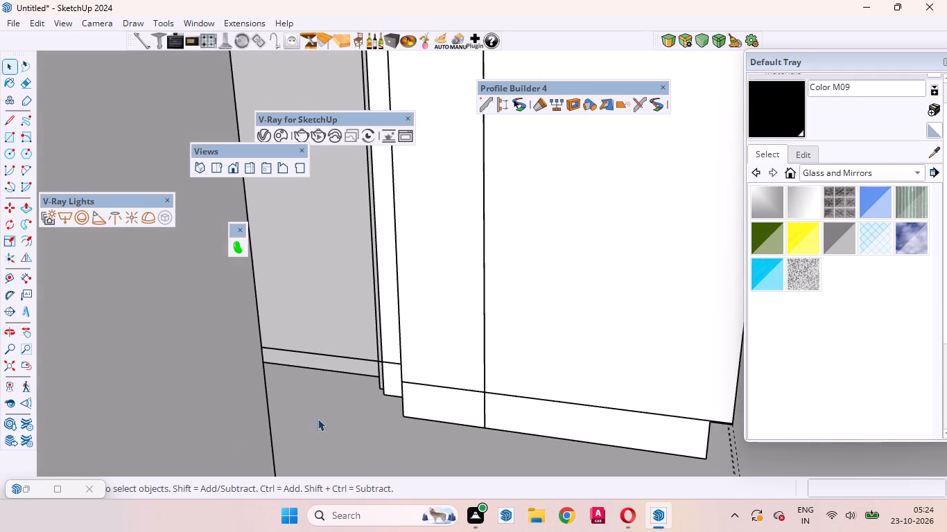
{"action": "scroll", "coordinate": [430, 375], "scroll_direction": "down", "scroll_amount": 6}
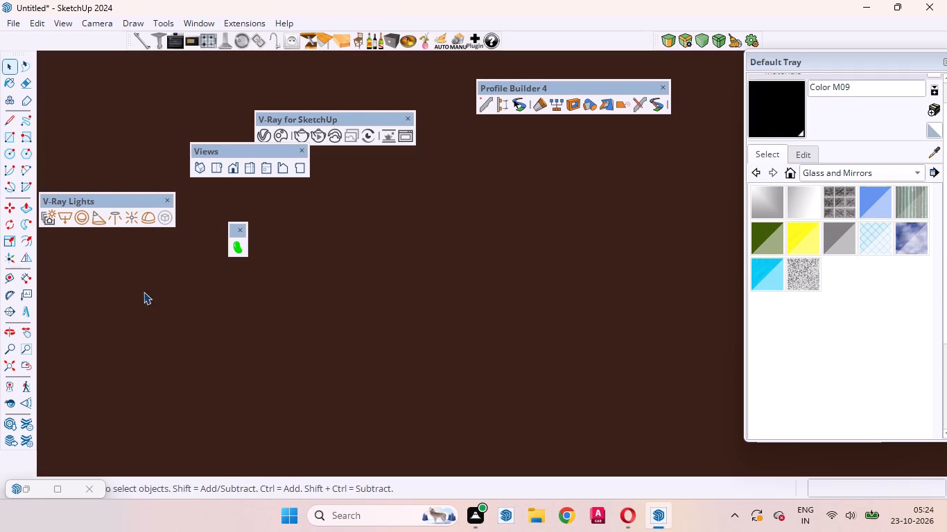
In top view, open the group holding the stray slanted and straight bars away from the house, delete all the bars, and close the group.
{"action": "left_click", "coordinate": [223, 168]}
{"action": "scroll", "coordinate": [159, 344], "scroll_direction": "down", "scroll_amount": 4}
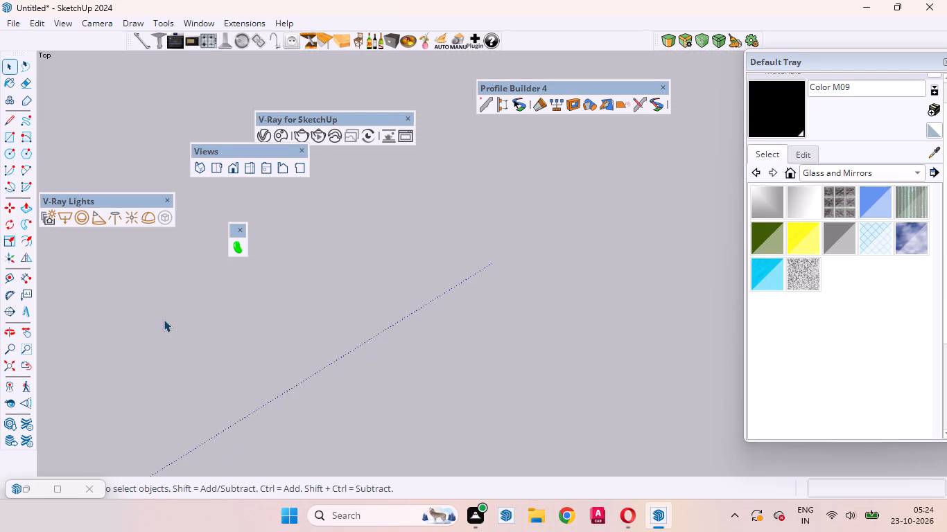
{"action": "scroll", "coordinate": [164, 319], "scroll_direction": "down", "scroll_amount": 19}
{"action": "left_click_drag", "start_coordinate": [338, 211], "coordinate": [391, 265]}
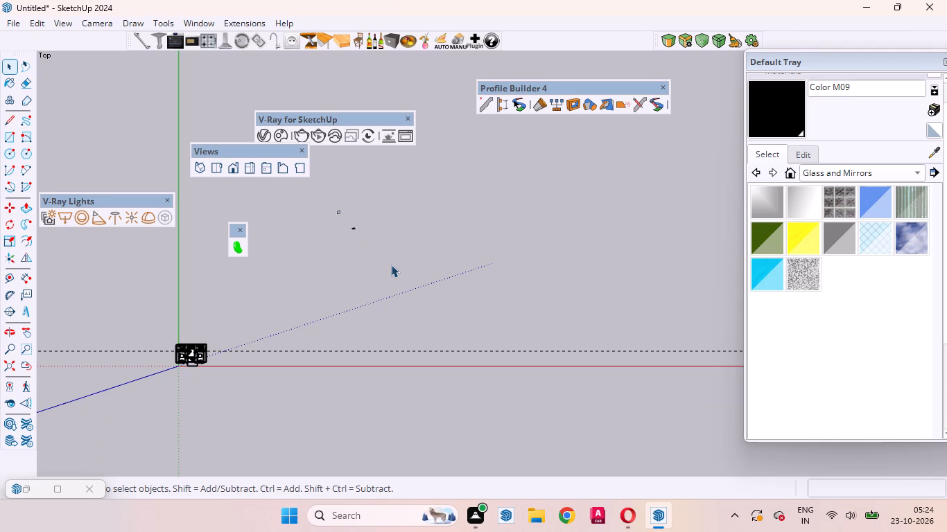
{"action": "left_click_drag", "start_coordinate": [391, 265], "coordinate": [391, 265]}
{"action": "scroll", "coordinate": [359, 231], "scroll_direction": "up", "scroll_amount": 12}
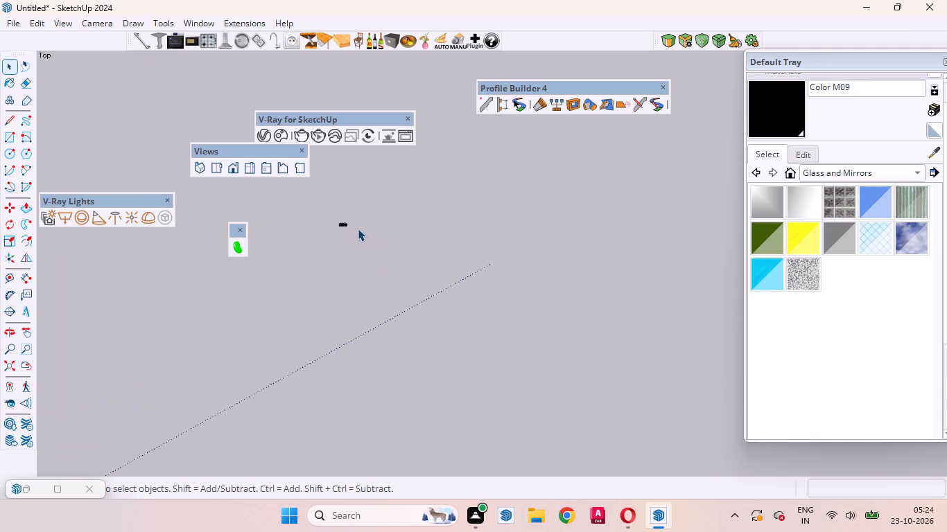
{"action": "scroll", "coordinate": [358, 229], "scroll_direction": "up", "scroll_amount": 20}
{"action": "scroll", "coordinate": [358, 229], "scroll_direction": "up", "scroll_amount": 15}
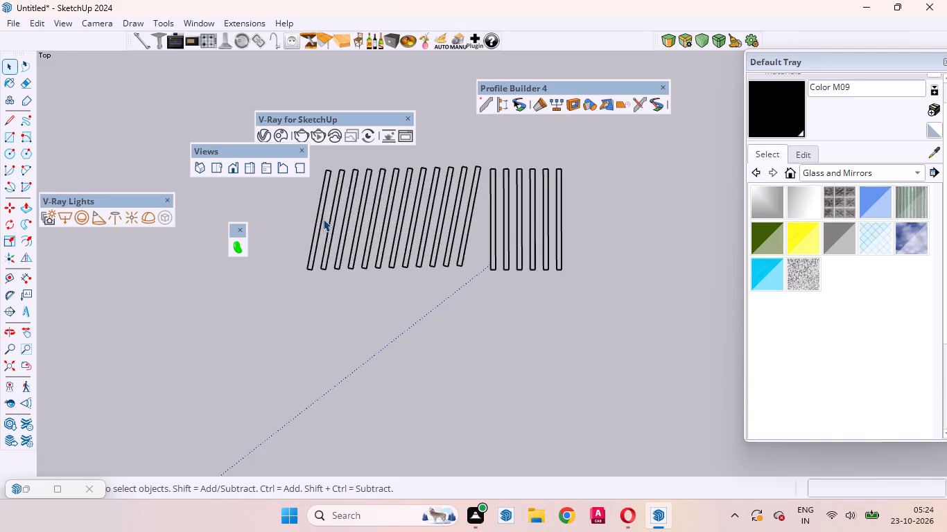
{"action": "left_click_drag", "start_coordinate": [272, 192], "coordinate": [797, 309]}
{"action": "left_click_drag", "start_coordinate": [648, 328], "coordinate": [644, 324]}
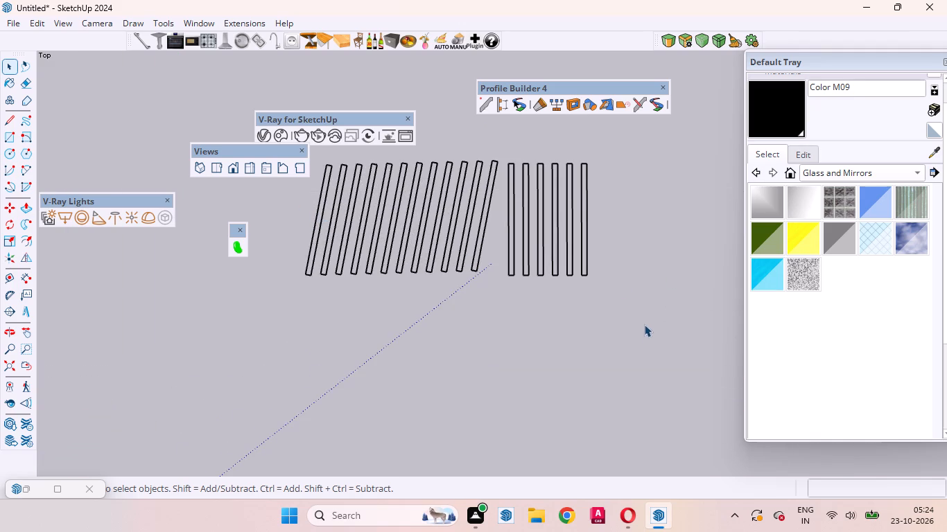
{"action": "left_click_drag", "start_coordinate": [644, 324], "coordinate": [286, 100]}
{"action": "scroll", "coordinate": [486, 211], "scroll_direction": "down", "scroll_amount": 6}
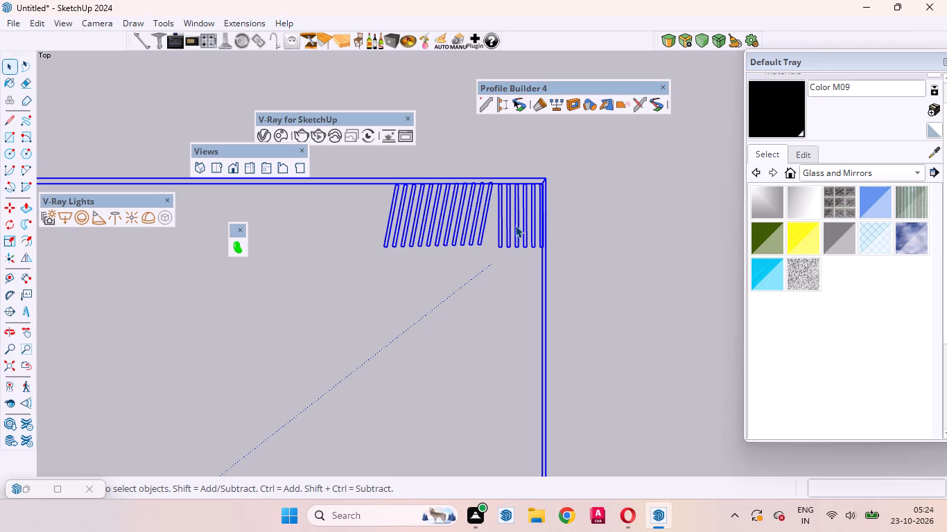
{"action": "double_click", "coordinate": [533, 230]}
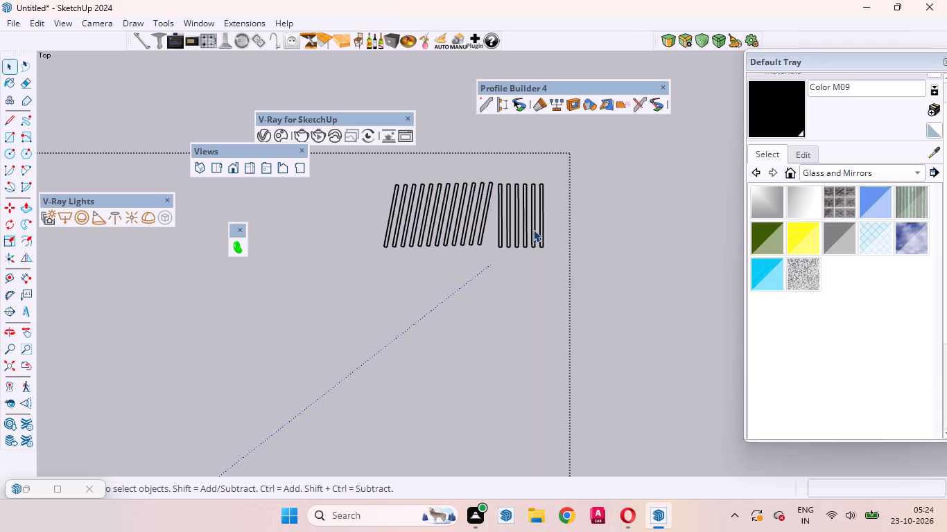
{"action": "left_click_drag", "start_coordinate": [562, 274], "coordinate": [292, 154]}
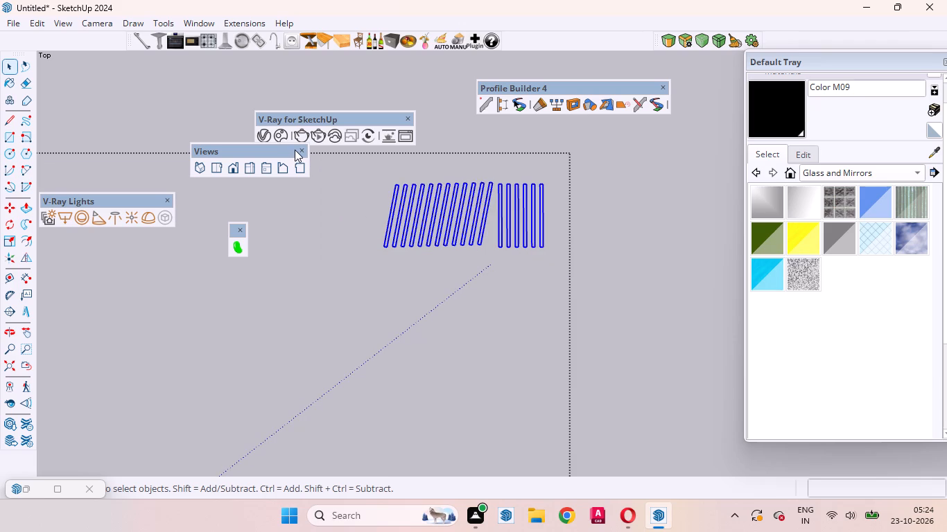
{"action": "key", "text": "Delete"}
{"action": "scroll", "coordinate": [451, 395], "scroll_direction": "down", "scroll_amount": 11}
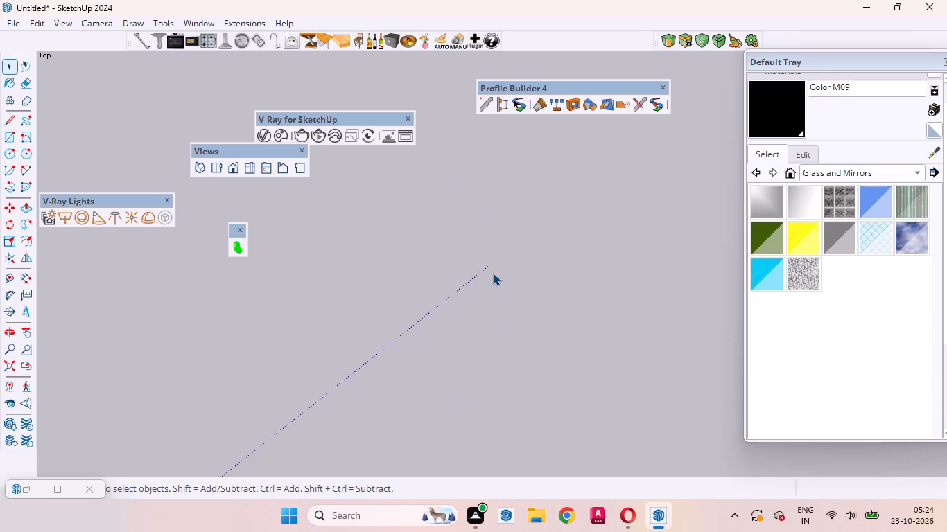
{"action": "scroll", "coordinate": [493, 273], "scroll_direction": "down", "scroll_amount": 20}
{"action": "scroll", "coordinate": [490, 284], "scroll_direction": "down", "scroll_amount": 9}
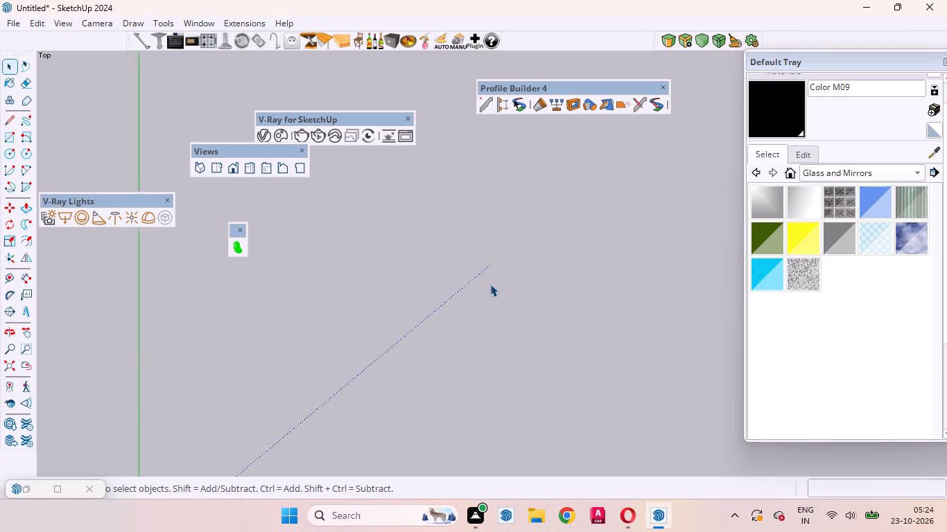
{"action": "scroll", "coordinate": [490, 284], "scroll_direction": "down", "scroll_amount": 14}
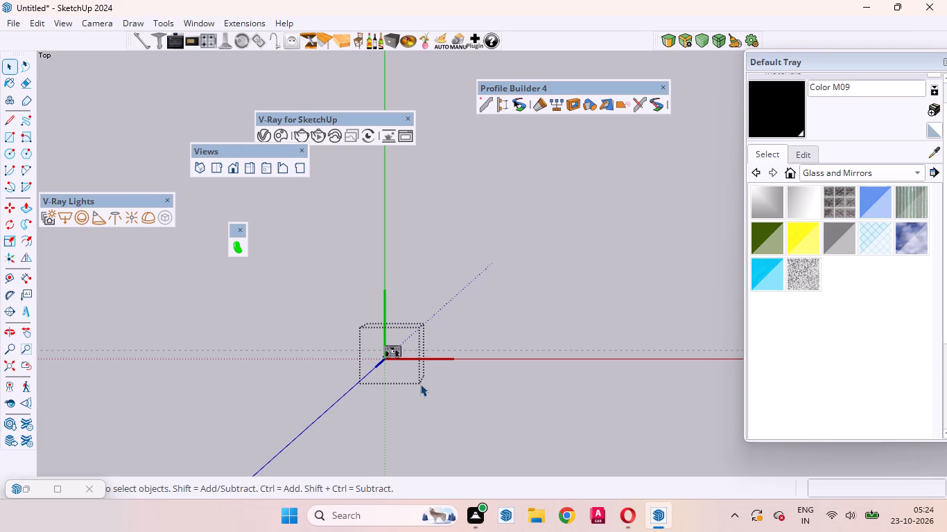
{"action": "scroll", "coordinate": [433, 368], "scroll_direction": "up", "scroll_amount": 13}
{"action": "left_click", "coordinate": [437, 302]}
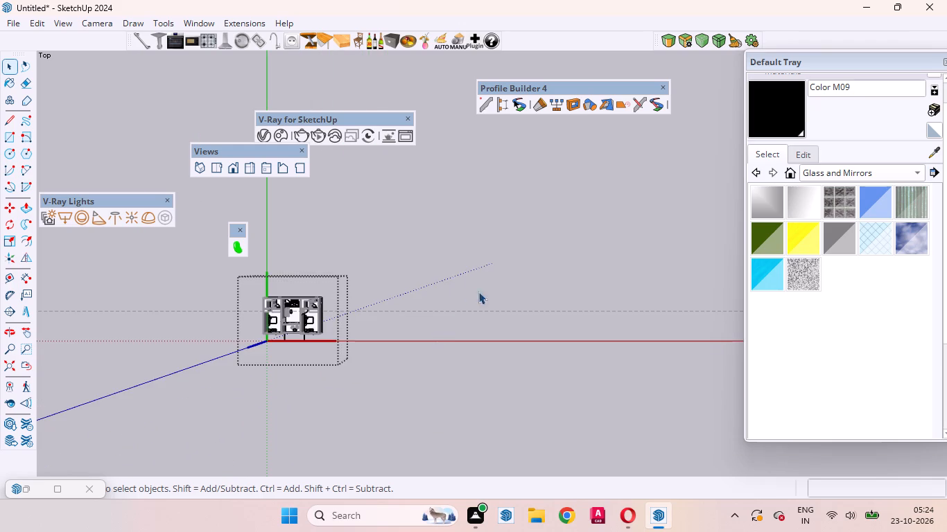
{"action": "scroll", "coordinate": [492, 291], "scroll_direction": "down", "scroll_amount": 11}
{"action": "left_click", "coordinate": [395, 376]}
Examine the house and the bedroom with the projecting wall from an elevated angle.
{"action": "scroll", "coordinate": [438, 308], "scroll_direction": "up", "scroll_amount": 3}
{"action": "scroll", "coordinate": [438, 308], "scroll_direction": "down", "scroll_amount": 1}
{"action": "scroll", "coordinate": [438, 308], "scroll_direction": "up", "scroll_amount": 5}
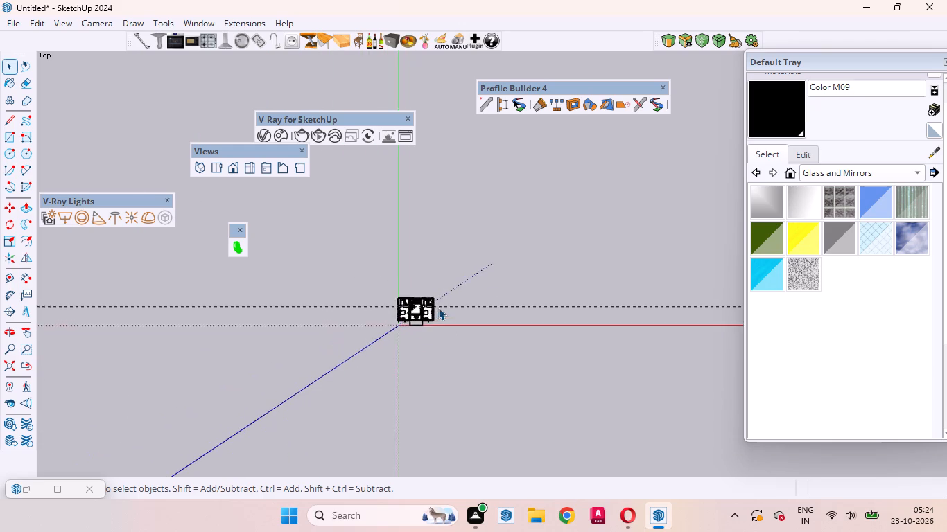
{"action": "scroll", "coordinate": [438, 308], "scroll_direction": "up", "scroll_amount": 3}
{"action": "left_click", "coordinate": [553, 227]}
{"action": "middle_click_drag", "start_coordinate": [457, 364], "coordinate": [448, 217]}
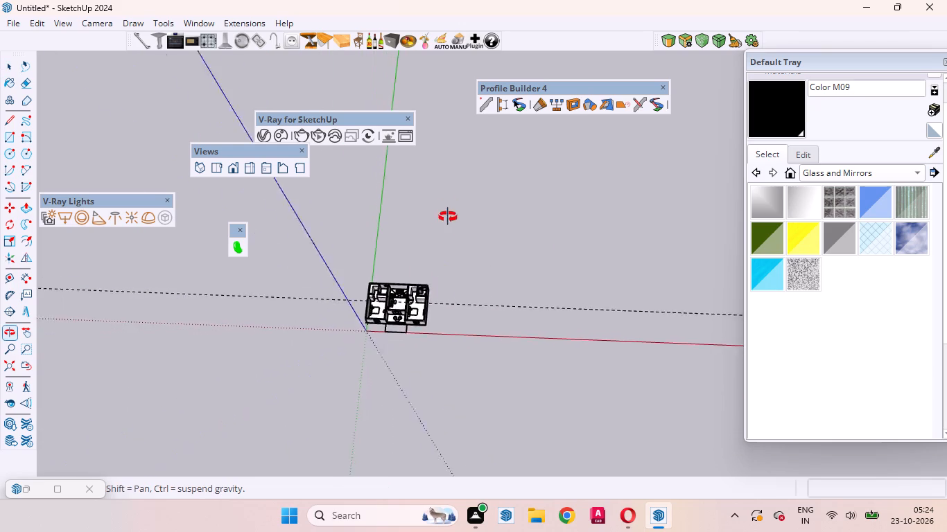
{"action": "middle_click_drag", "start_coordinate": [448, 217], "coordinate": [471, 135]}
{"action": "scroll", "coordinate": [437, 273], "scroll_direction": "up", "scroll_amount": 20}
{"action": "scroll", "coordinate": [437, 273], "scroll_direction": "up", "scroll_amount": 3}
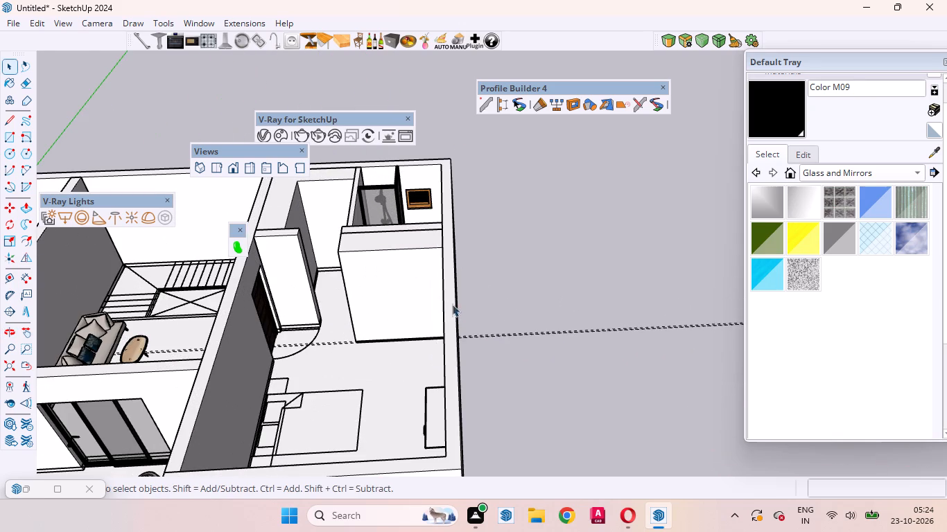
Delete the stray dashed line that runs across the living room and bedroom and out past the outer wall.
{"action": "left_click_drag", "start_coordinate": [525, 358], "coordinate": [495, 298]}
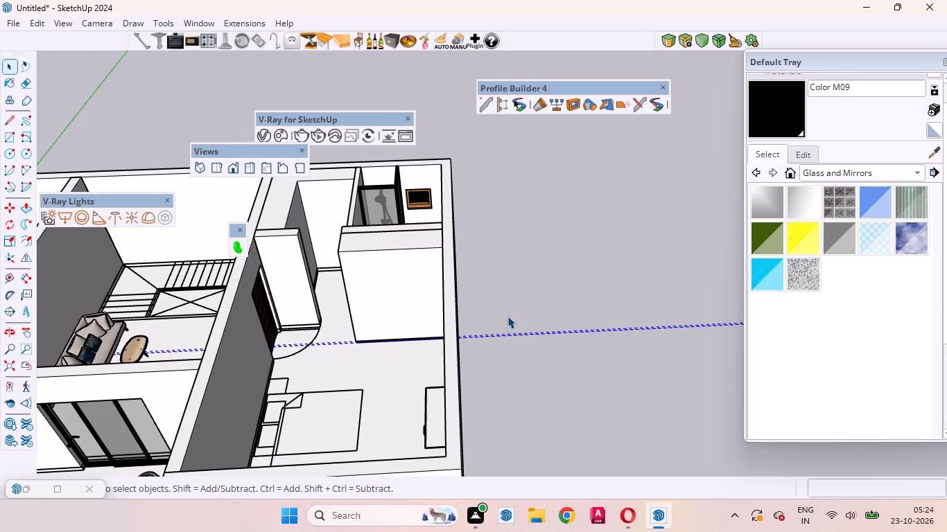
{"action": "key", "text": "Delete"}
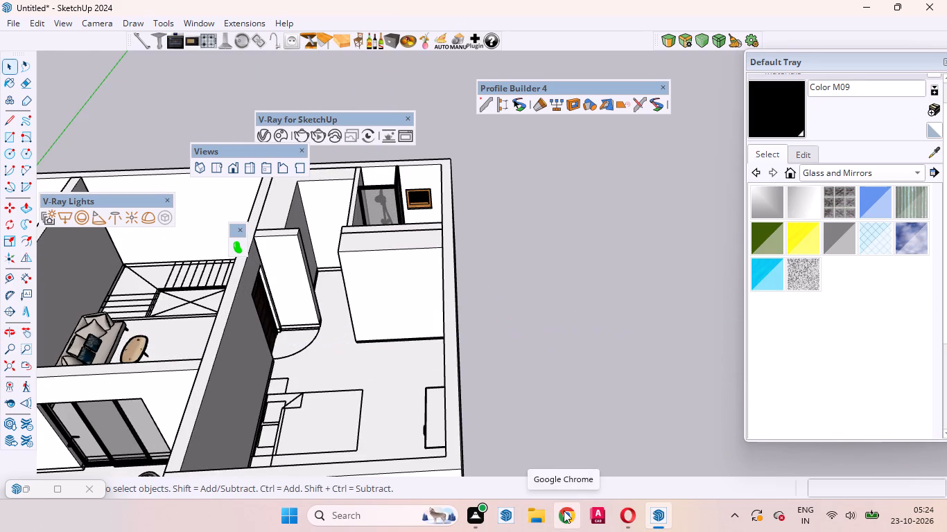
Examine the projecting bedroom wall's base strip, and the bedroom's entrance passage and bathroom from top and angled views.
{"action": "scroll", "coordinate": [354, 328], "scroll_direction": "up", "scroll_amount": 15}
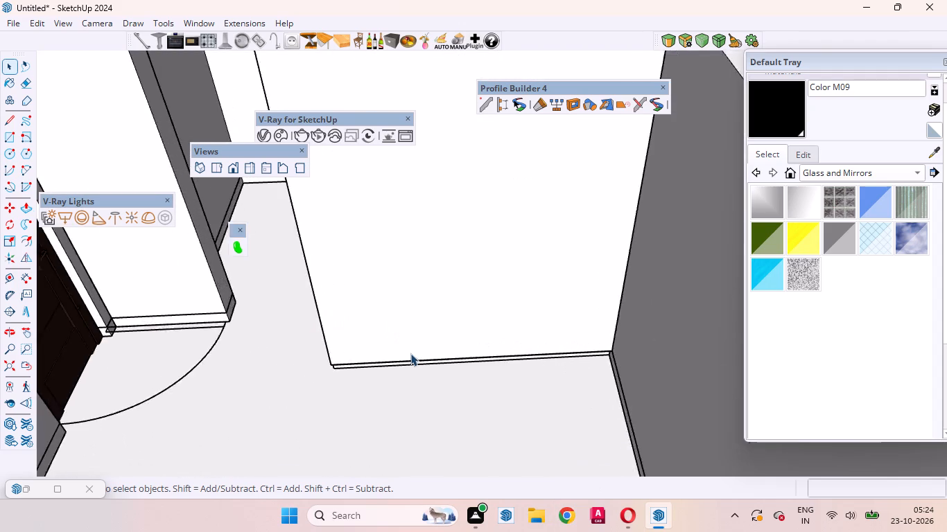
{"action": "scroll", "coordinate": [410, 353], "scroll_direction": "up", "scroll_amount": 2}
{"action": "middle_click_drag", "start_coordinate": [328, 373], "coordinate": [484, 283]}
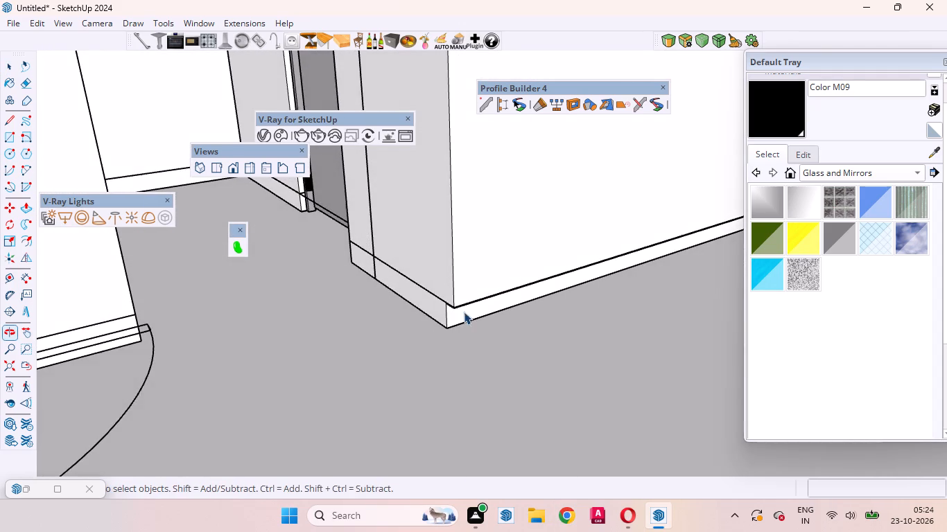
{"action": "scroll", "coordinate": [305, 392], "scroll_direction": "down", "scroll_amount": 16}
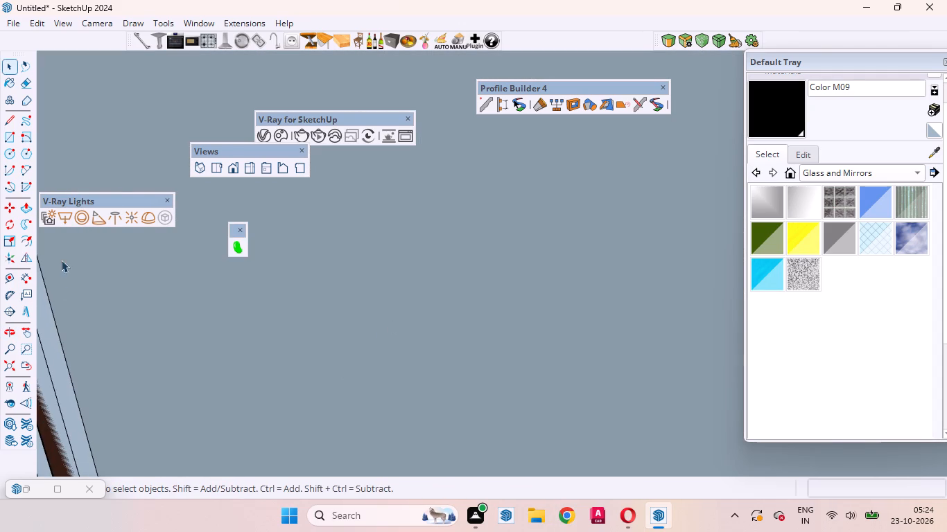
{"action": "left_click", "coordinate": [216, 168]}
{"action": "scroll", "coordinate": [417, 326], "scroll_direction": "down", "scroll_amount": 5}
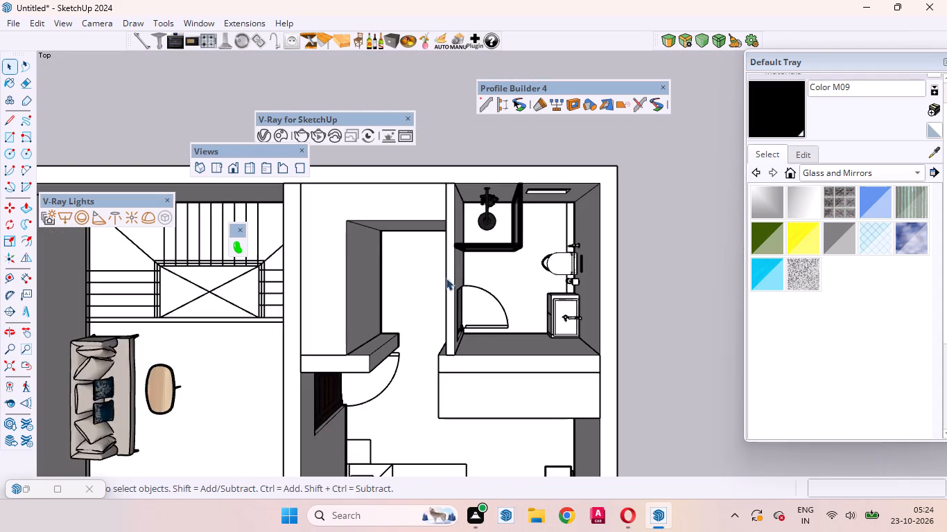
{"action": "scroll", "coordinate": [446, 278], "scroll_direction": "down", "scroll_amount": 7}
{"action": "scroll", "coordinate": [486, 233], "scroll_direction": "down", "scroll_amount": 4}
{"action": "scroll", "coordinate": [401, 323], "scroll_direction": "up", "scroll_amount": 3}
{"action": "scroll", "coordinate": [466, 276], "scroll_direction": "up", "scroll_amount": 2}
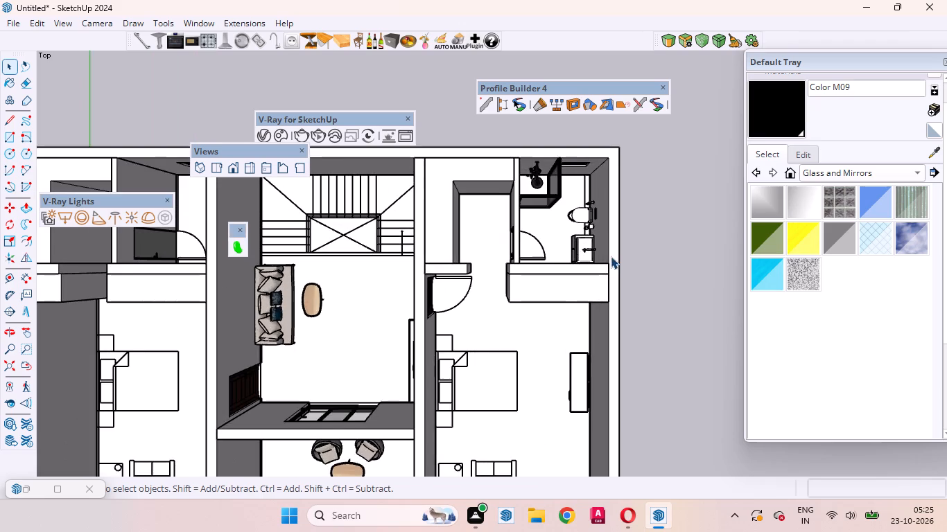
{"action": "scroll", "coordinate": [526, 242], "scroll_direction": "up", "scroll_amount": 9}
{"action": "middle_click_drag", "start_coordinate": [419, 204], "coordinate": [218, 124]}
{"action": "scroll", "coordinate": [368, 105], "scroll_direction": "up", "scroll_amount": 3}
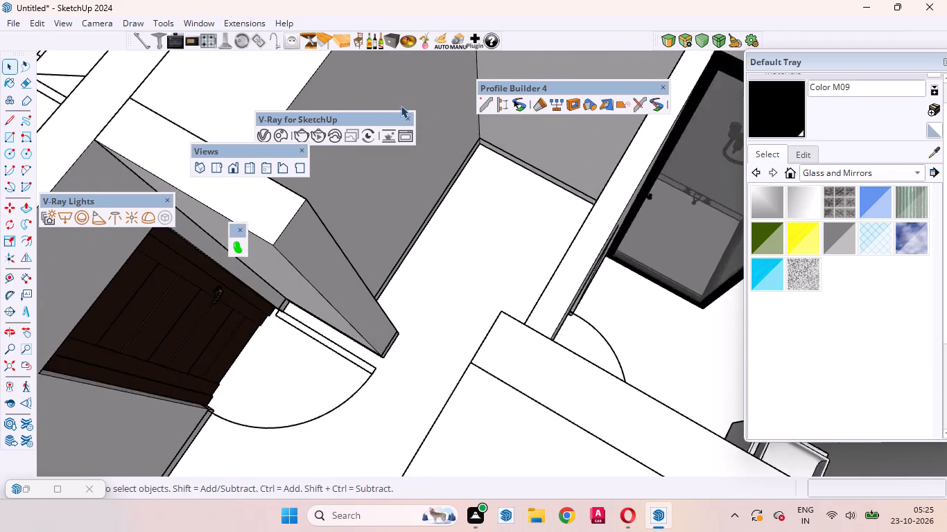
{"action": "scroll", "coordinate": [401, 105], "scroll_direction": "up", "scroll_amount": 10}
{"action": "scroll", "coordinate": [557, 224], "scroll_direction": "down", "scroll_amount": 11}
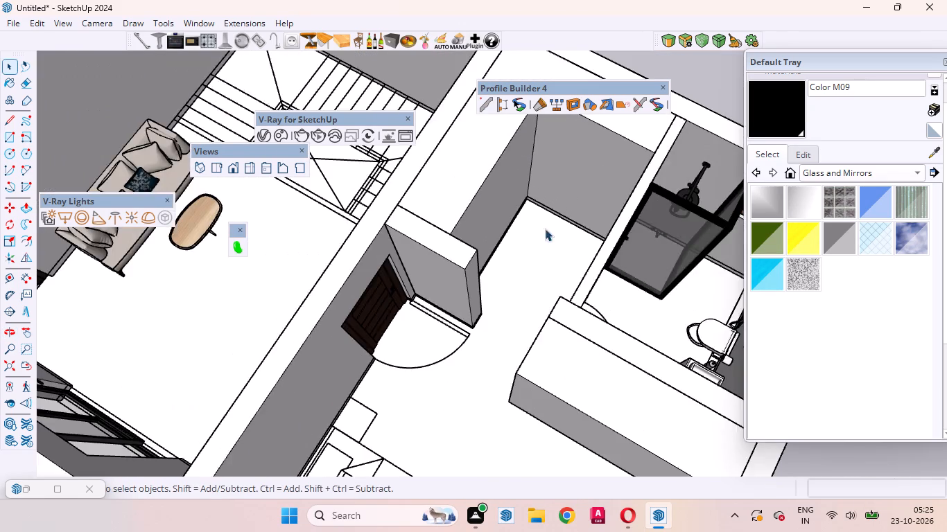
{"action": "scroll", "coordinate": [474, 208], "scroll_direction": "down", "scroll_amount": 9}
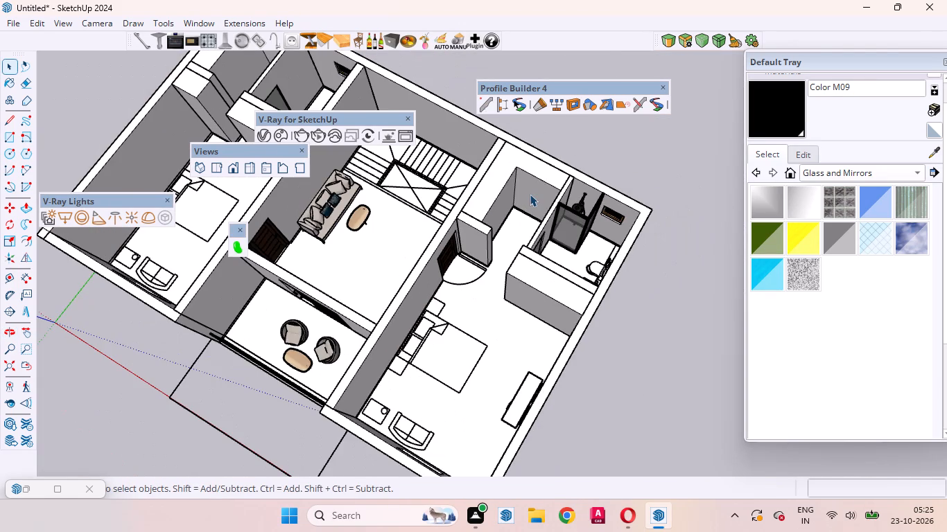